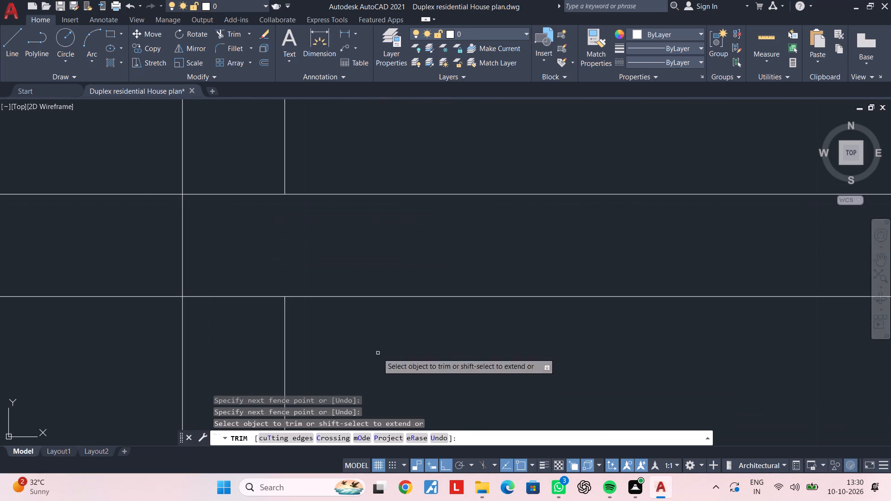
Trim the rail lines and the post's left-hand line where the middle post crosses the rail above the door.
click(247, 165)
click(234, 304)
scroll(244, 307, down, 3)
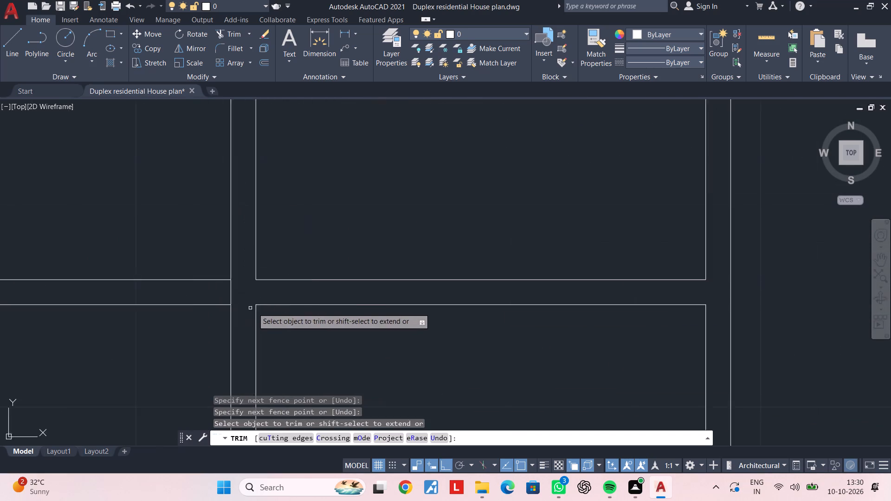
middle_drag(274, 308, 621, 304)
scroll(594, 282, up, 2)
click(593, 297)
click(481, 294)
scroll(538, 307, down, 6)
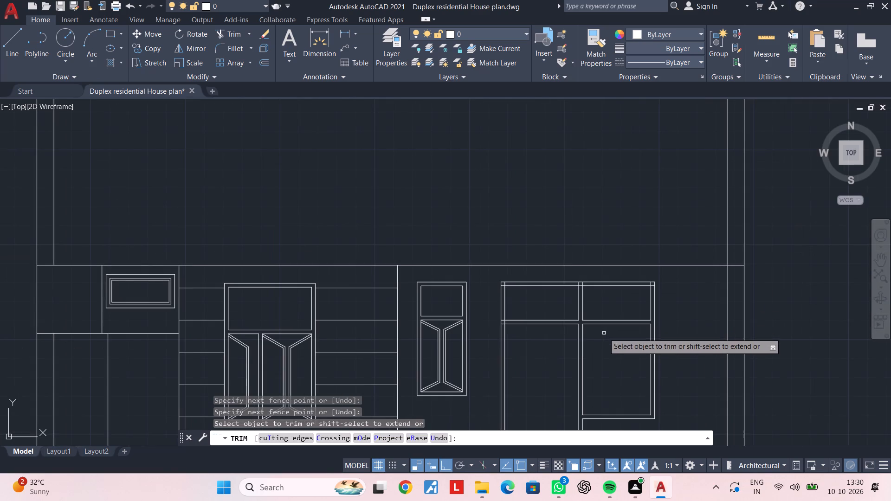
Trim the overlapping frame lines at the upper right corner of the door and side window frame.
middle_drag(593, 324, 471, 271)
scroll(531, 240, up, 5)
middle_drag(524, 238, 526, 308)
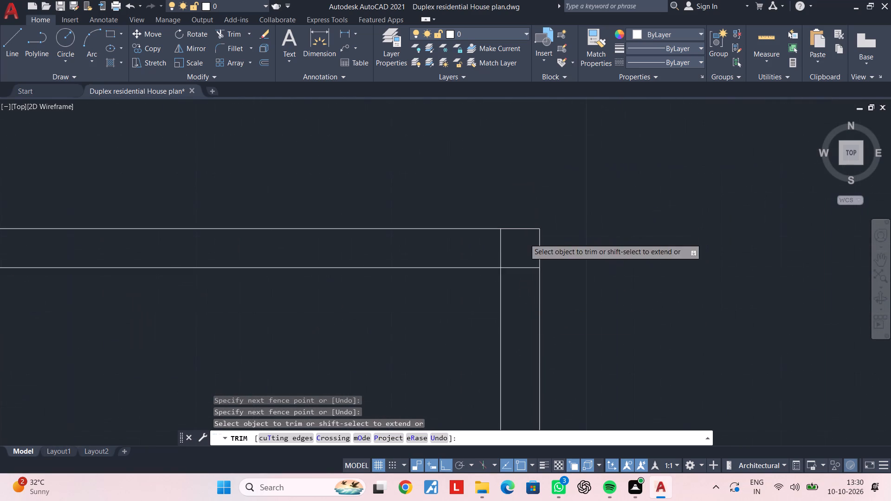
scroll(521, 270, up, 1)
click(522, 278)
click(514, 244)
click(514, 233)
click(448, 235)
Trim the overlapping frame lines where the middle post meets the frame's top rail.
scroll(452, 245, down, 4)
scroll(384, 295, down, 1)
middle_drag(384, 295, 411, 299)
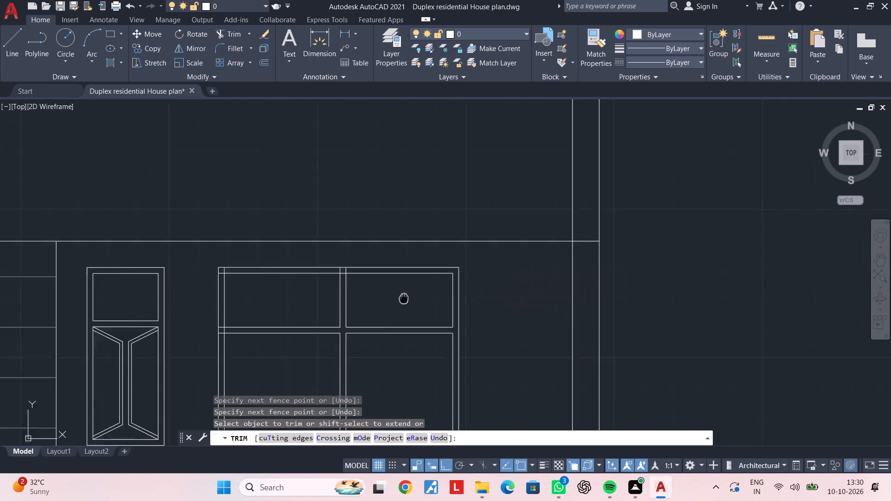
middle_drag(411, 299, 546, 315)
scroll(488, 283, up, 5)
click(491, 297)
click(367, 296)
click(424, 299)
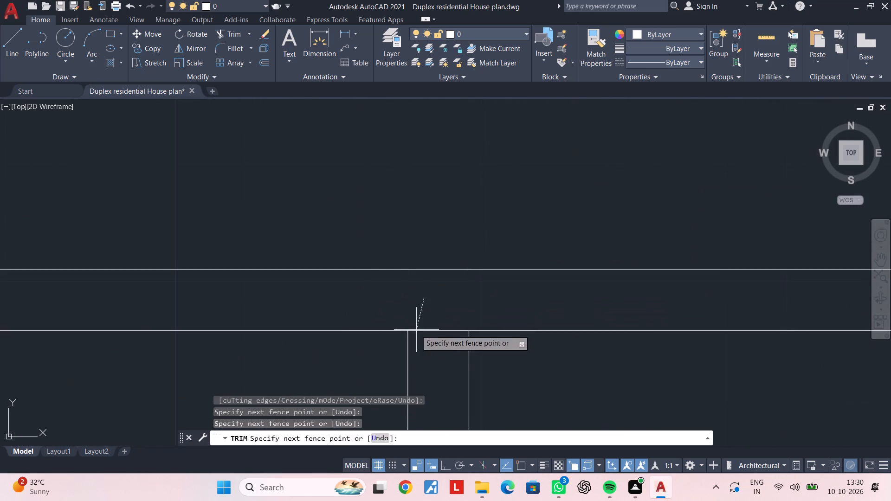
scroll(426, 369, down, 2)
click(426, 369)
Trim the overlapping frame lines at the upper left corner of the door and side window frame.
scroll(426, 369, down, 3)
middle_drag(409, 367, 554, 281)
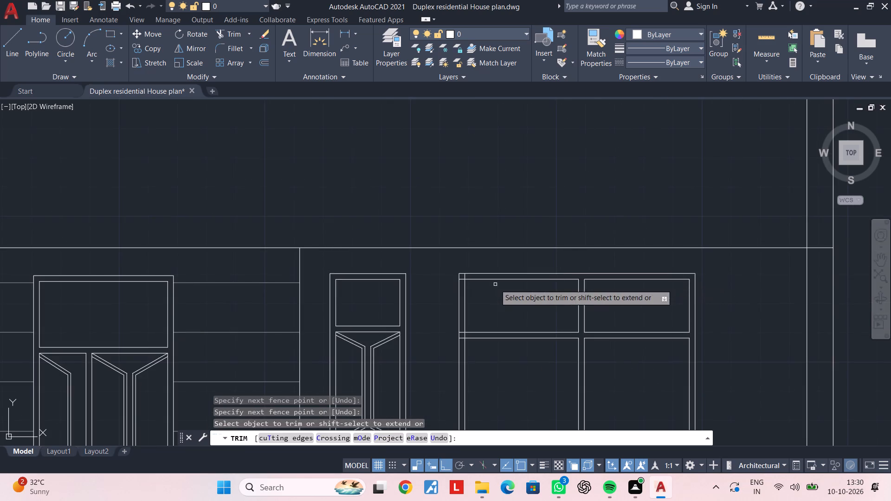
scroll(469, 278, up, 4)
click(471, 271)
double_click(440, 274)
click(436, 319)
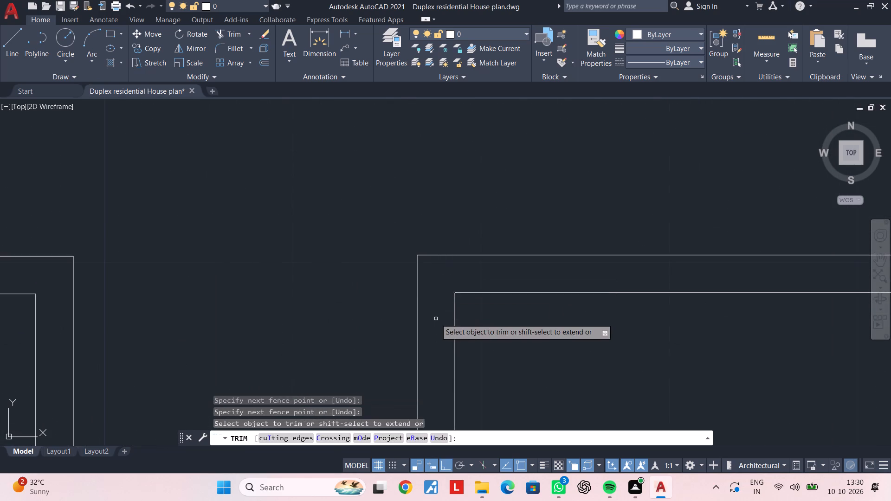
Trim the overlapping frame lines where the rail above the door meets the outer left post.
scroll(436, 319, down, 3)
middle_drag(436, 319, 437, 193)
scroll(433, 270, up, 3)
click(446, 239)
click(444, 320)
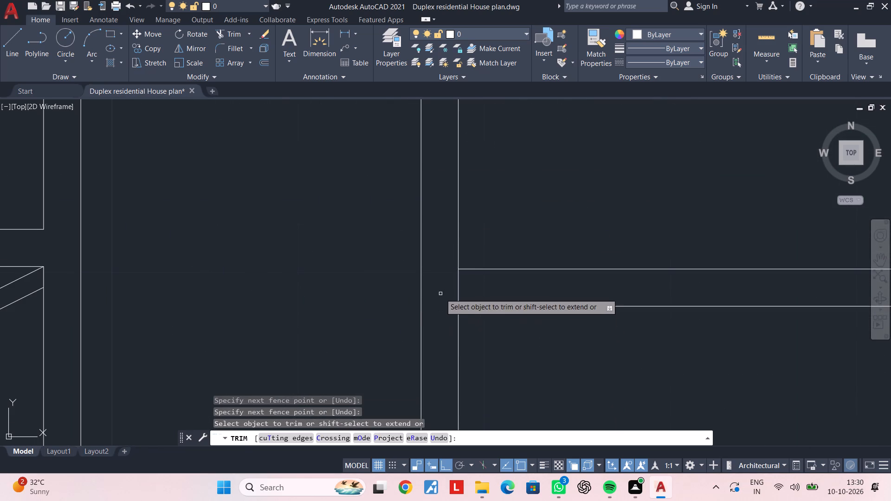
click(440, 294)
click(506, 286)
scroll(512, 291, down, 5)
key(Escape)
middle_drag(543, 315, 516, 241)
key(Escape)
key(Escape)
key(Escape)
key(Escape)
middle_drag(537, 287, 512, 230)
key(Escape)
key(Escape)
key(Escape)
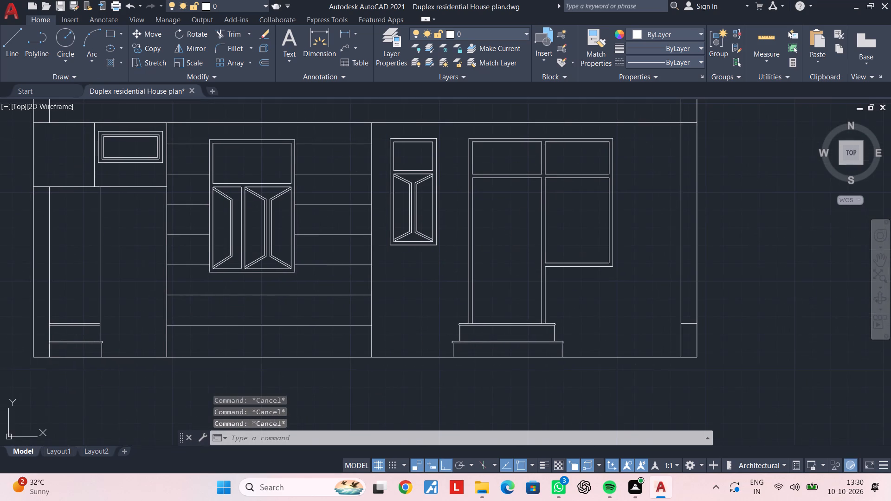
middle_drag(526, 216, 513, 228)
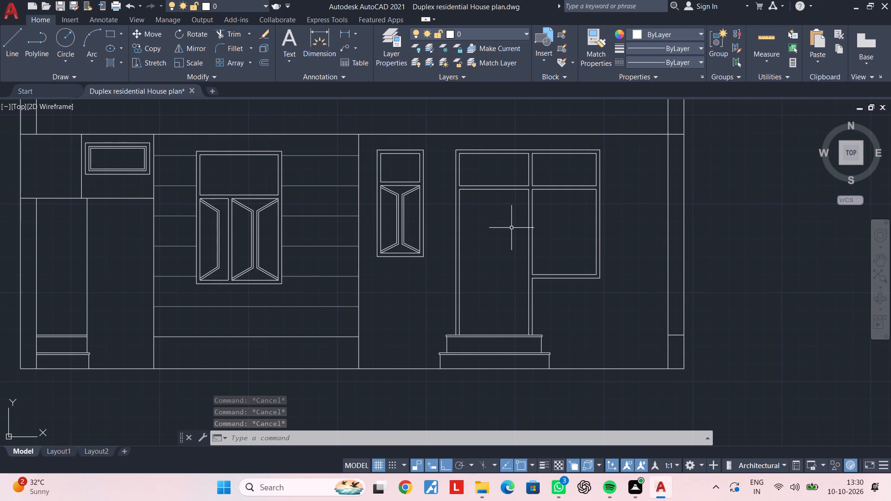
Draw a vertical centre line through the side window's lower pane, from the midpoint of its top edge to its bottom edge.
text(L)
key(space)
scroll(562, 196, up, 1)
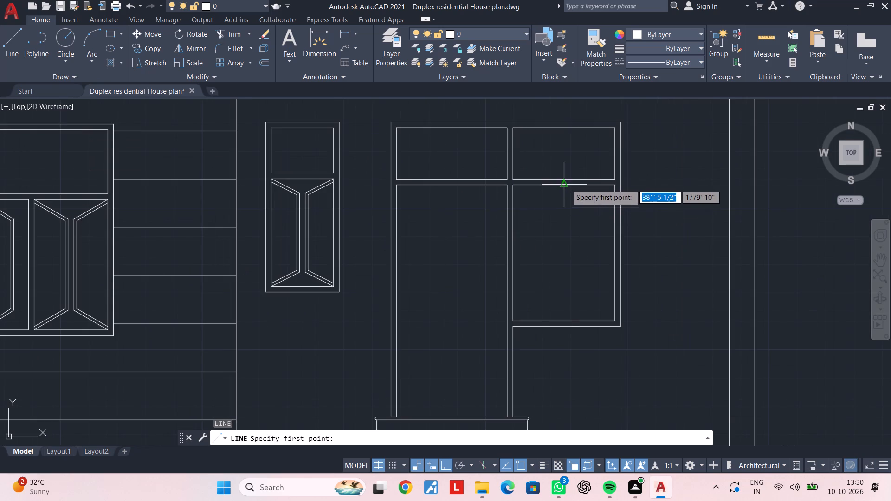
click(566, 184)
click(565, 321)
key(Escape)
key(Escape)
key(Escape)
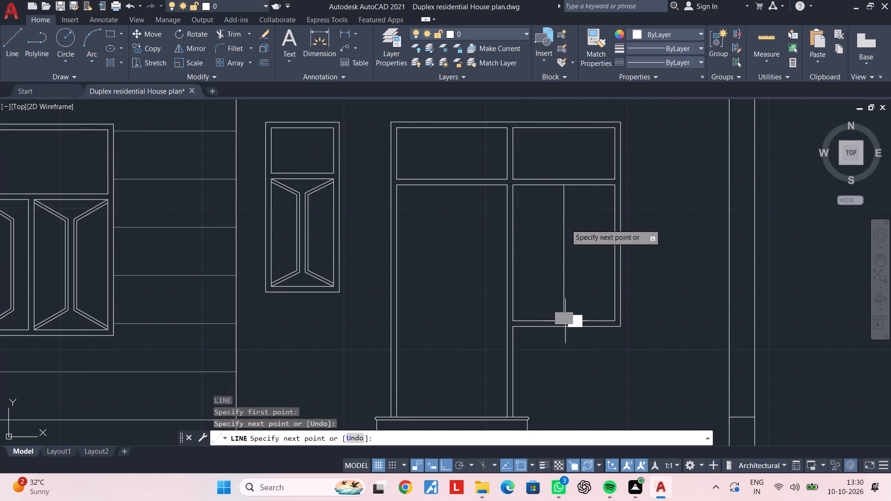
key(Escape)
Offset the top and bottom edges of the side window's lower pane 5" inward.
scroll(565, 215, up, 2)
middle_drag(558, 221, 514, 239)
key(Escape)
middle_drag(469, 237, 488, 189)
key(Escape)
key(Escape)
key(Escape)
scroll(469, 194, down, 1)
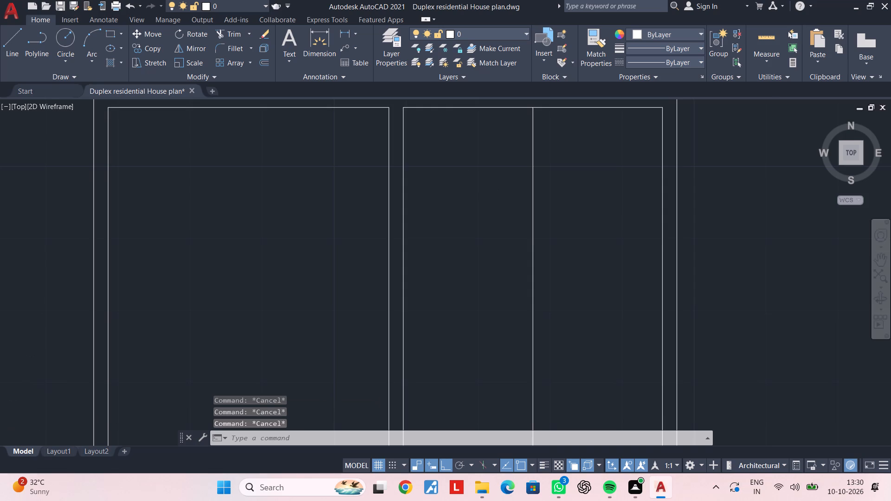
middle_drag(469, 194, 477, 182)
key(Escape)
key(Escape)
key(Escape)
key(Escape)
key(Escape)
text(OF)
key(space)
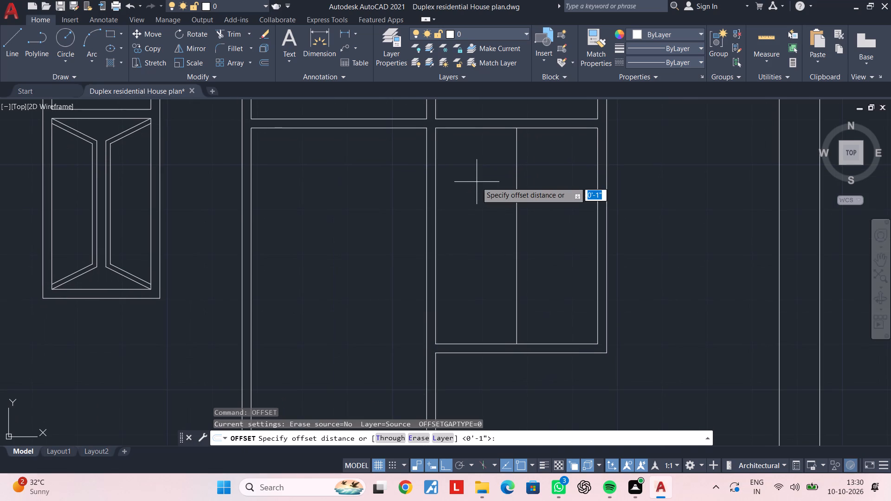
text(5")
key(Return)
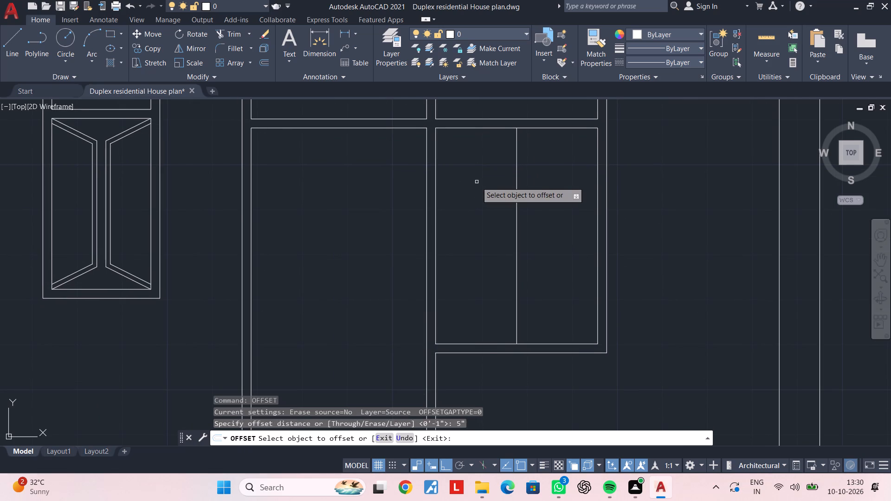
click(494, 128)
click(494, 153)
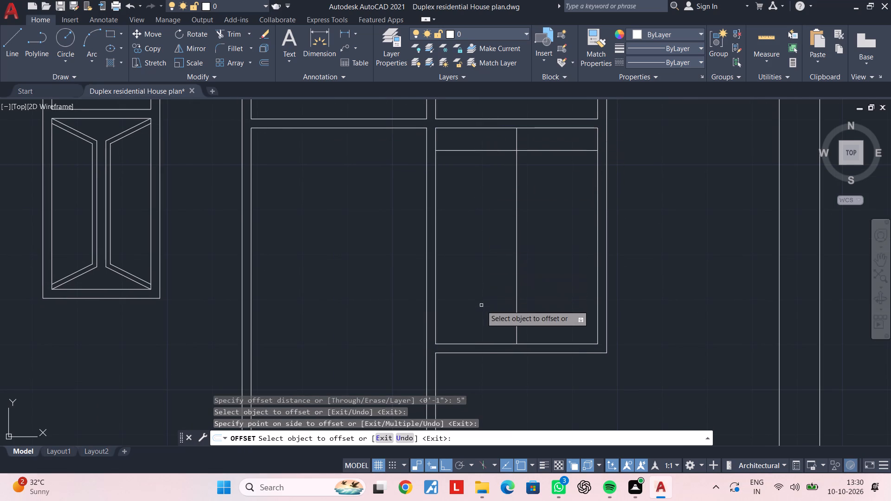
click(482, 345)
click(478, 284)
key(Escape)
key(Escape)
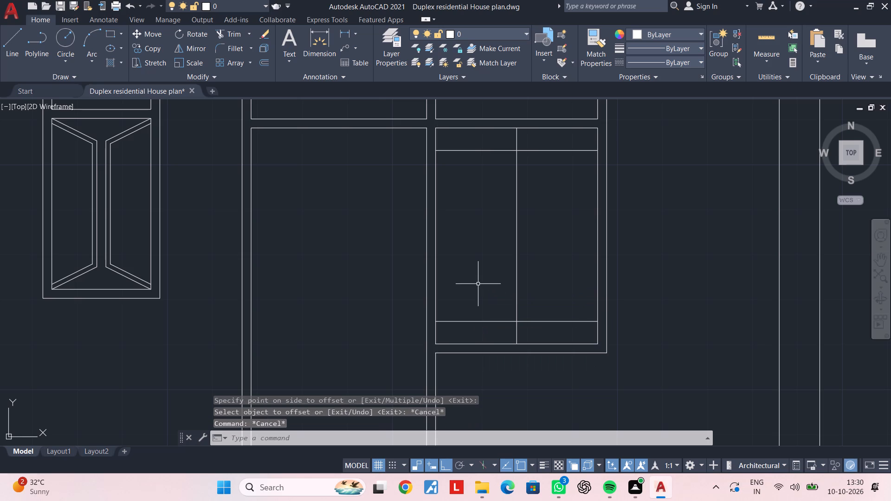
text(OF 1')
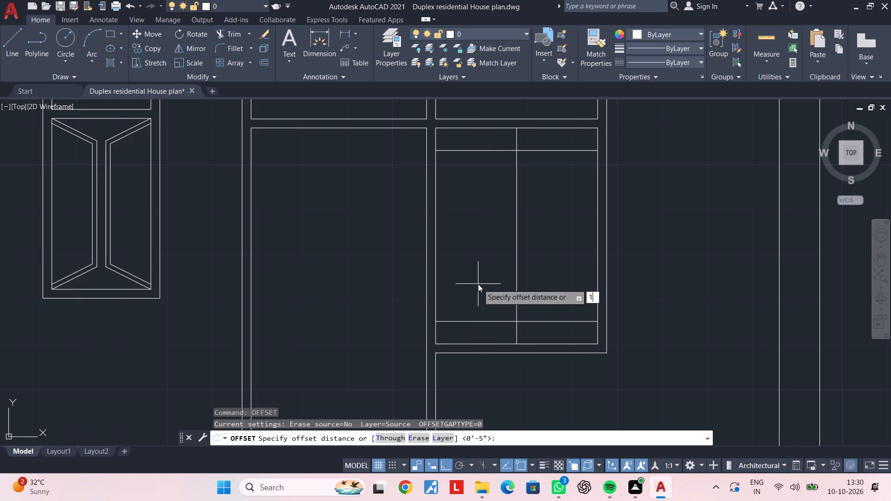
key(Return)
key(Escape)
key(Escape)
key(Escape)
Offset the side window's vertical centre line 1" to each side.
text(OF 1")
key(Return)
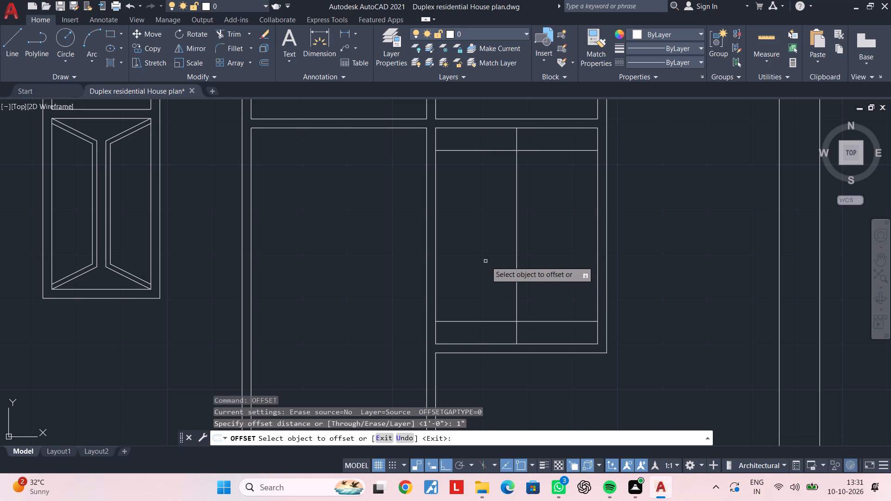
click(517, 252)
click(478, 260)
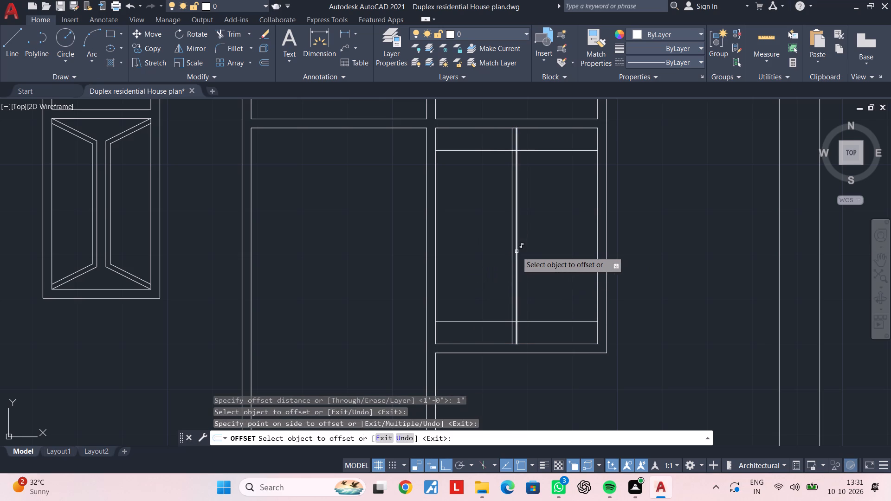
click(517, 251)
click(543, 250)
key(Escape)
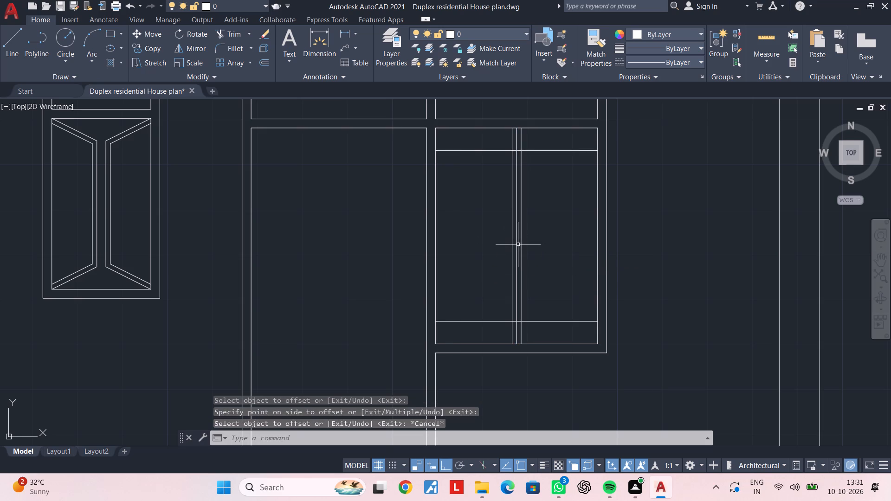
Delete the original centre line between the two 1" offset lines in the side window.
click(518, 244)
key(Delete)
key(Escape)
key(Escape)
Trim the two central vertical lines below the lower horizontal offset line, and that offset line between them.
text(TR)
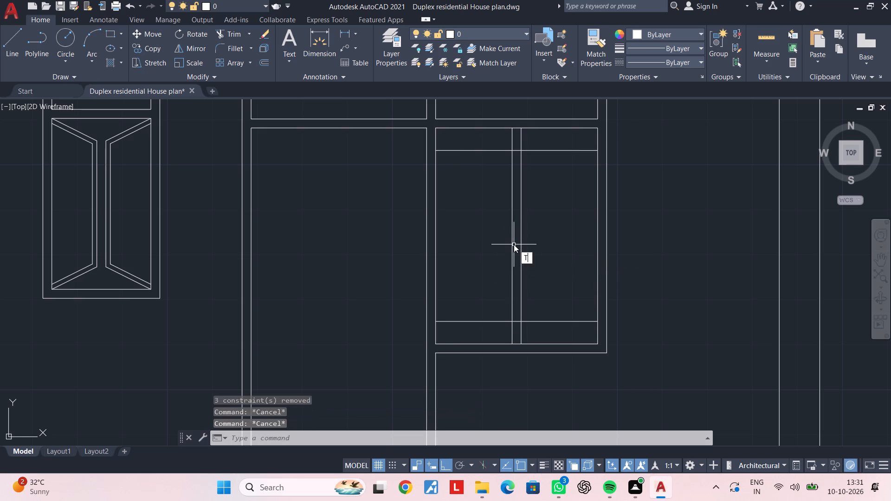
key(space)
scroll(522, 330, up, 1)
click(529, 332)
click(494, 335)
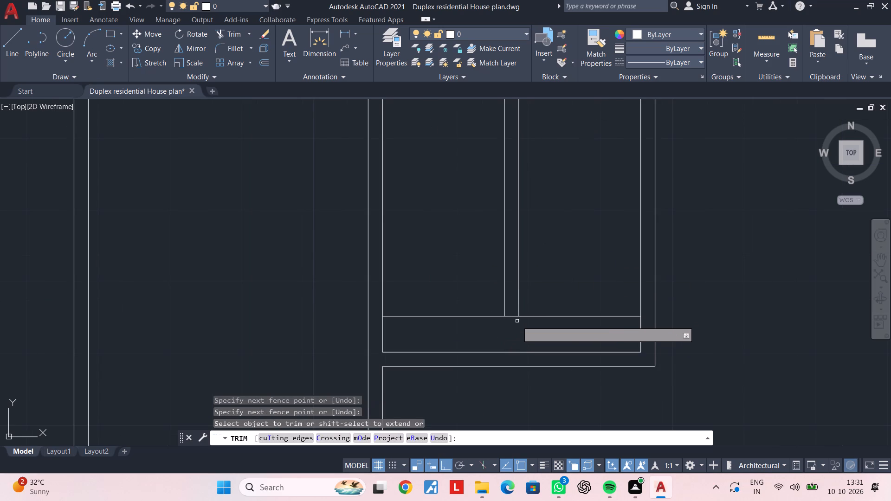
click(514, 317)
Trim the two central vertical lines above the upper horizontal offset line, and that offset line between them.
scroll(514, 309, down, 2)
middle_drag(520, 202, 519, 261)
scroll(514, 257, up, 2)
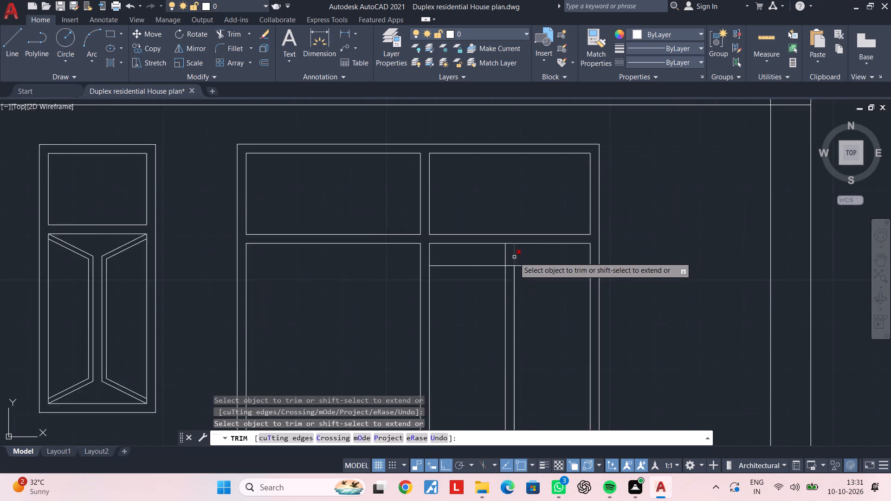
click(527, 252)
click(487, 253)
scroll(500, 265, up, 1)
click(508, 272)
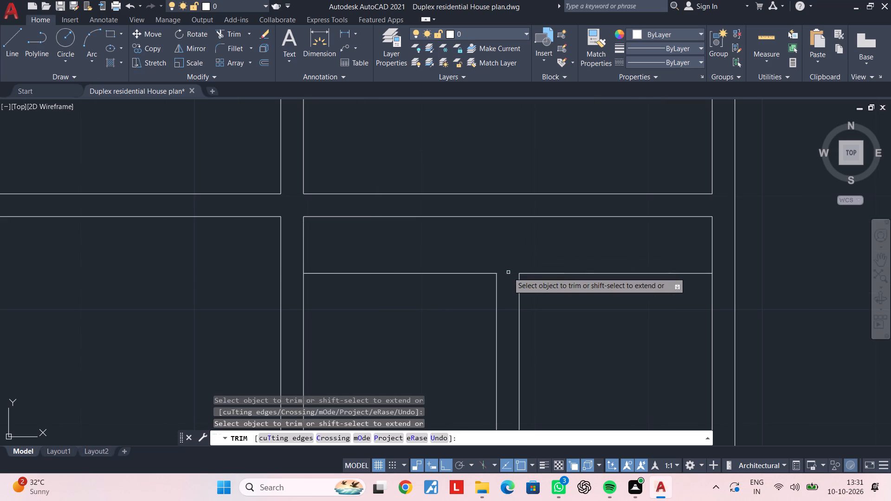
key(Escape)
key(Escape)
Draw diagonal lines from the tops of the two central vertical lines to the upper corners of the side window's lower pane.
text(LK)
key(space)
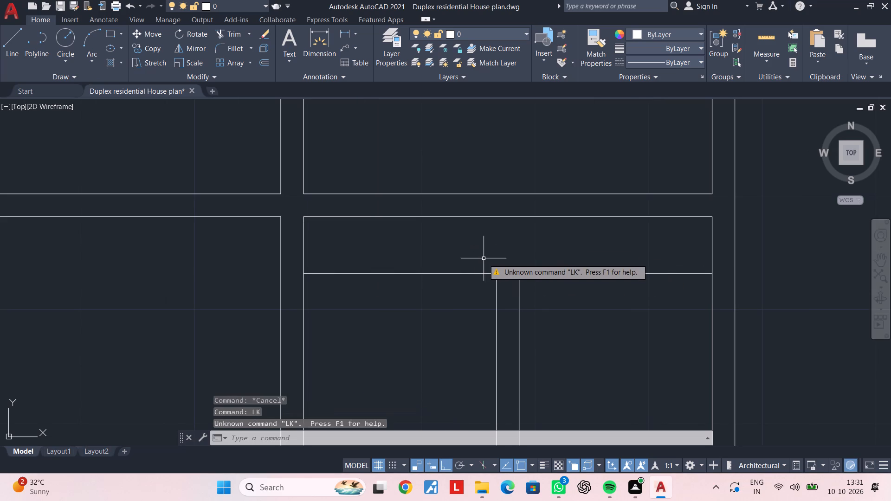
key(Escape)
key(Escape)
text(L)
key(space)
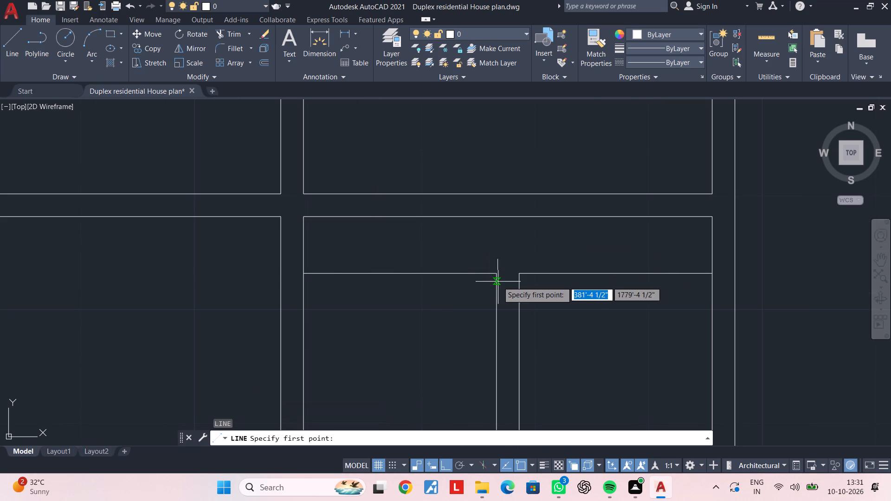
click(494, 272)
click(303, 219)
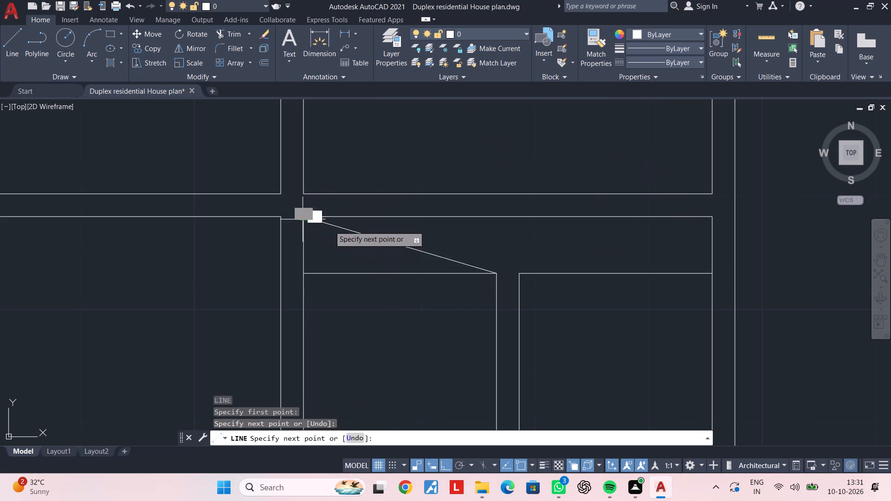
key(Escape)
key(Escape)
key(space)
click(517, 274)
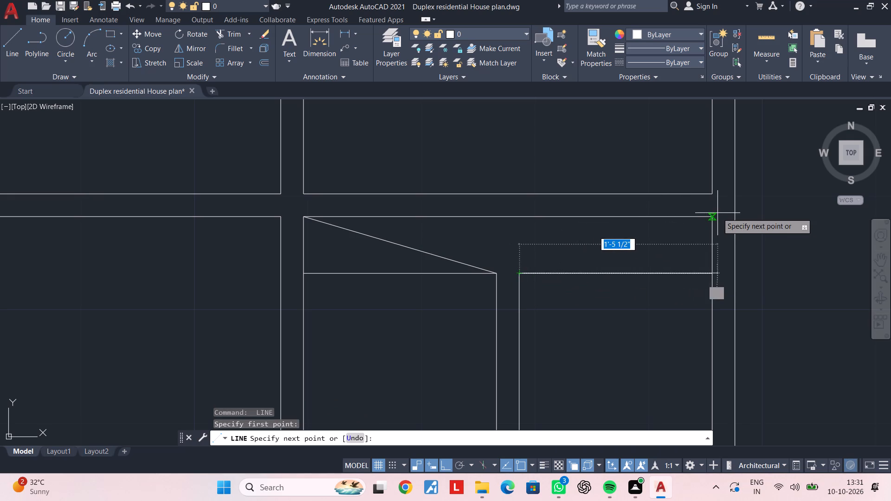
click(712, 218)
scroll(676, 256, down, 1)
middle_drag(676, 256, 669, 238)
key(Escape)
key(Escape)
scroll(650, 262, down, 1)
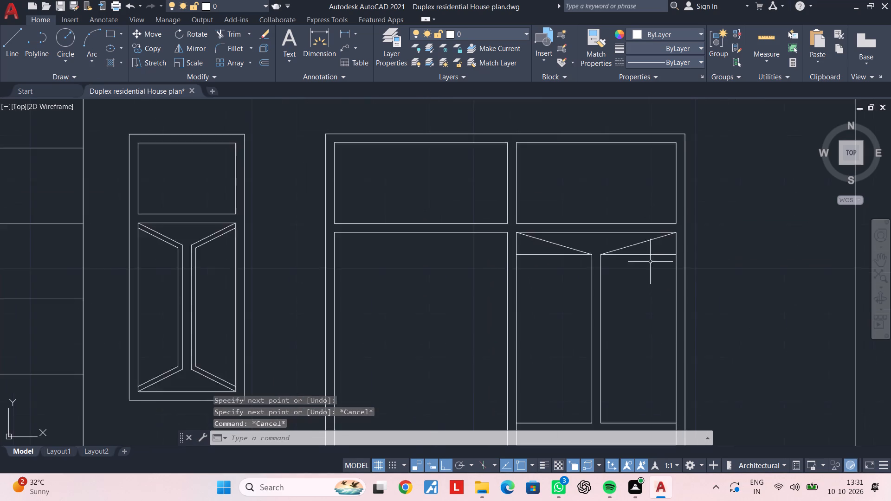
Draw diagonal lines from the bottoms of the two central vertical lines to the lower corners of the side window's pane.
middle_drag(650, 262, 650, 167)
key(space)
scroll(590, 324, up, 1)
click(589, 332)
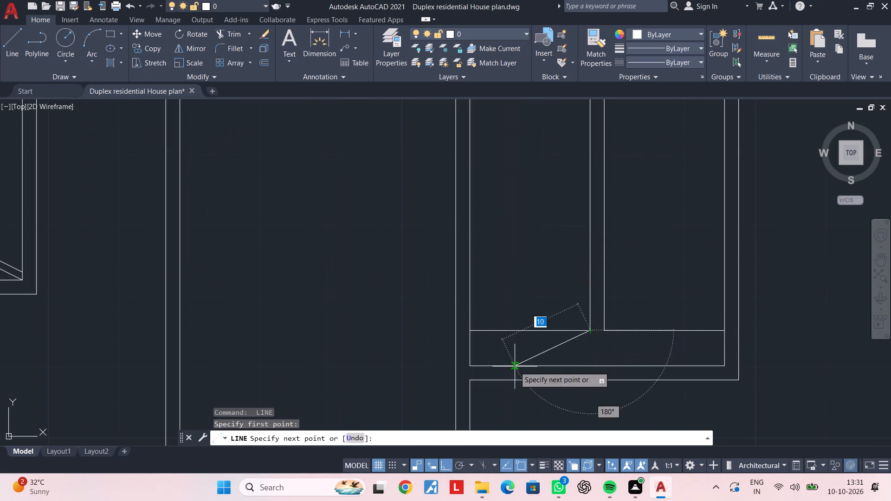
click(473, 368)
key(Escape)
key(Escape)
middle_drag(666, 286, 529, 261)
key(space)
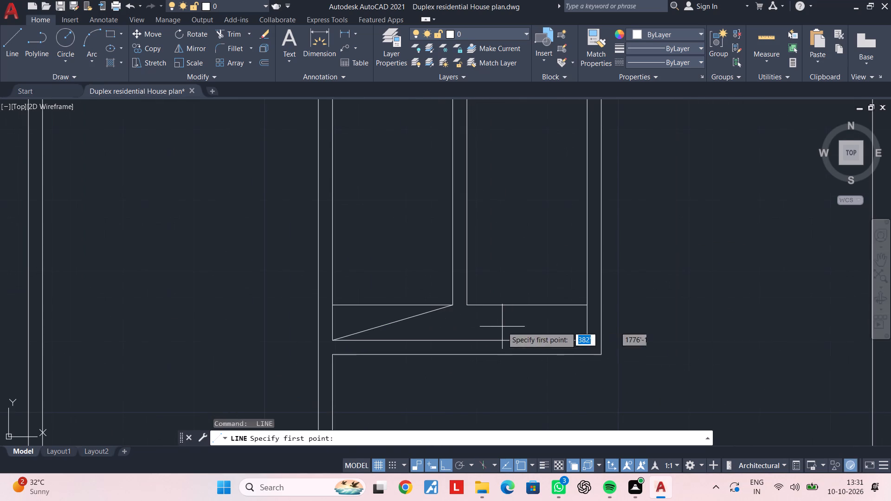
click(471, 305)
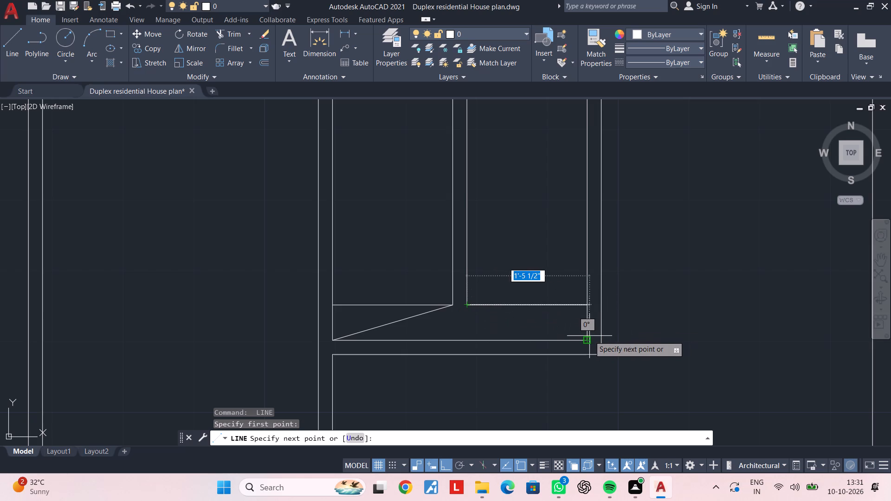
click(589, 336)
key(Escape)
key(Escape)
middle_drag(532, 310, 537, 296)
key(Escape)
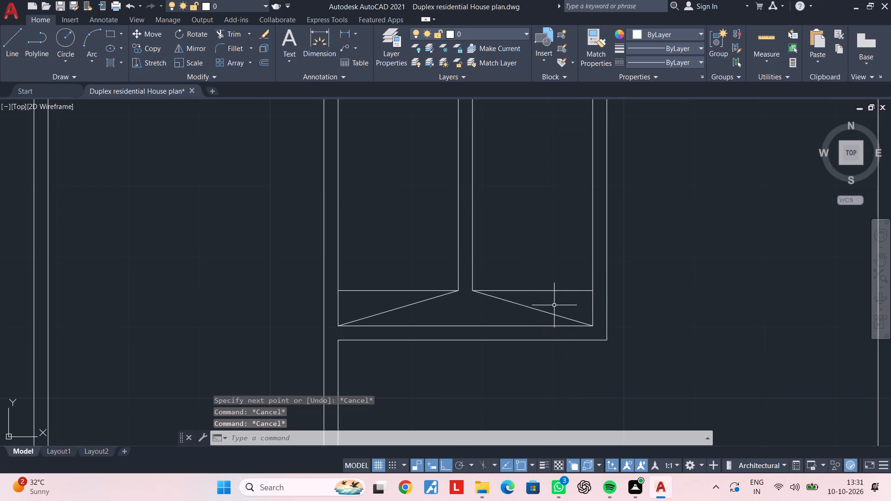
Delete the horizontal offset line above the lower right diagonal in the side window.
drag(555, 305, 555, 296)
click(545, 259)
key(Delete)
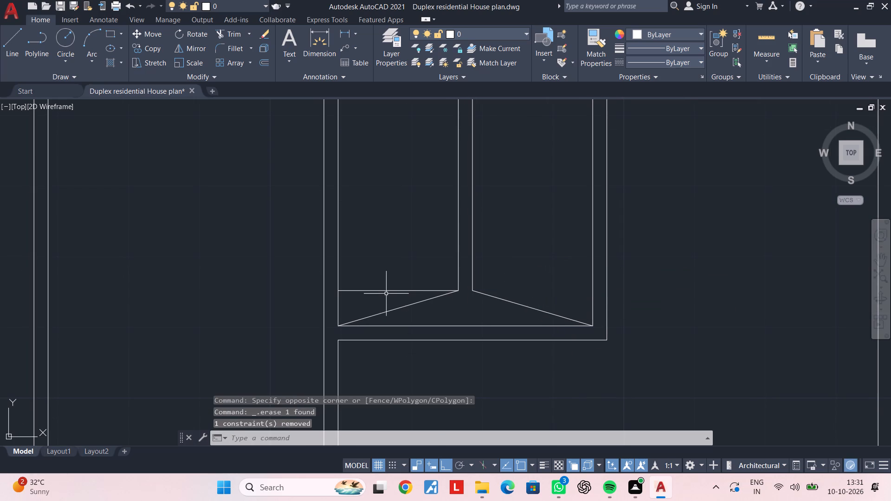
Delete the remaining horizontal offset lines at the lower left and across the top of the side window's lower pane.
drag(386, 297, 386, 291)
click(377, 246)
key(Delete)
scroll(465, 217, down, 2)
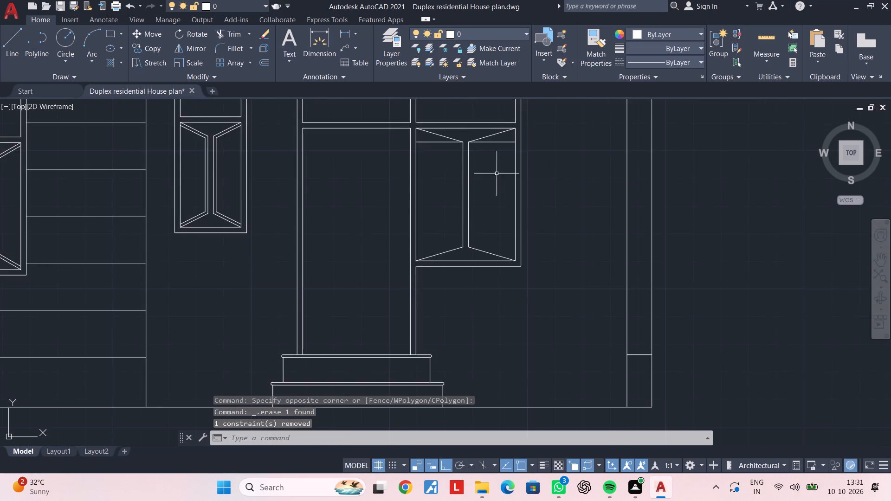
middle_drag(502, 170, 501, 267)
scroll(495, 241, up, 1)
click(506, 257)
click(505, 232)
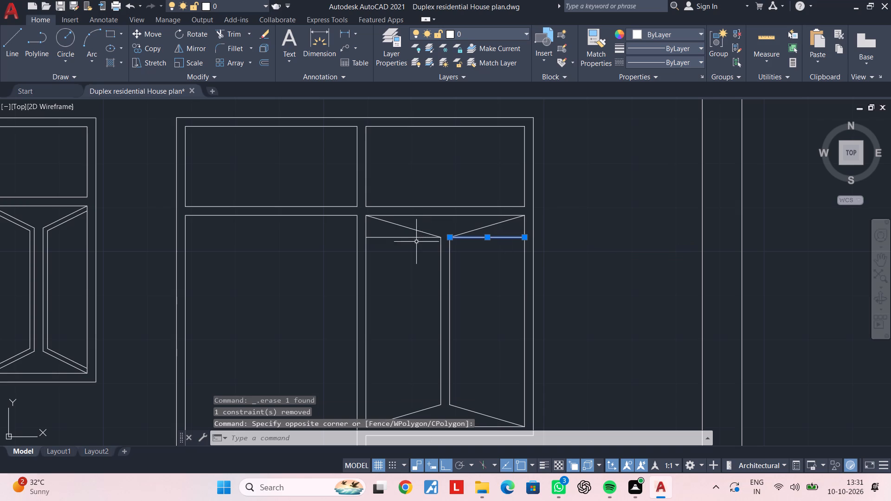
click(410, 237)
key(Delete)
key(Escape)
key(Escape)
Join the side window's left central vertical line and its two diagonals into one polyline.
middle_drag(433, 293, 439, 262)
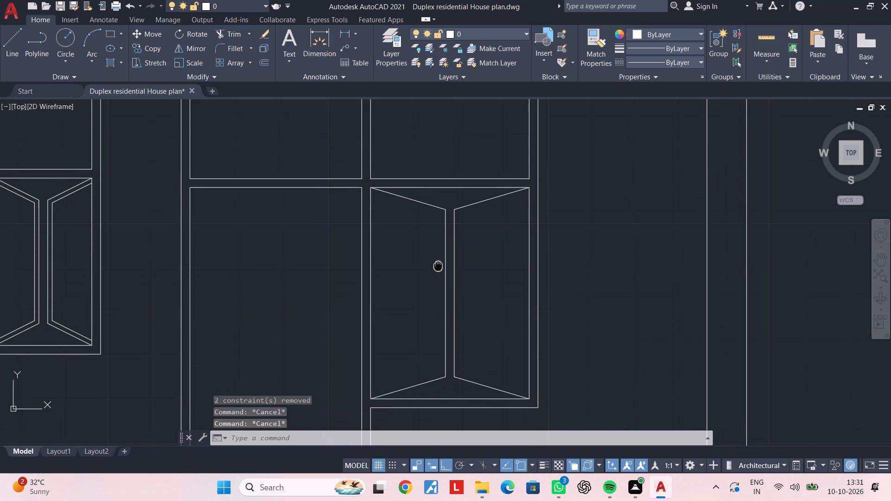
middle_drag(439, 262, 439, 249)
key(Escape)
click(435, 182)
click(392, 370)
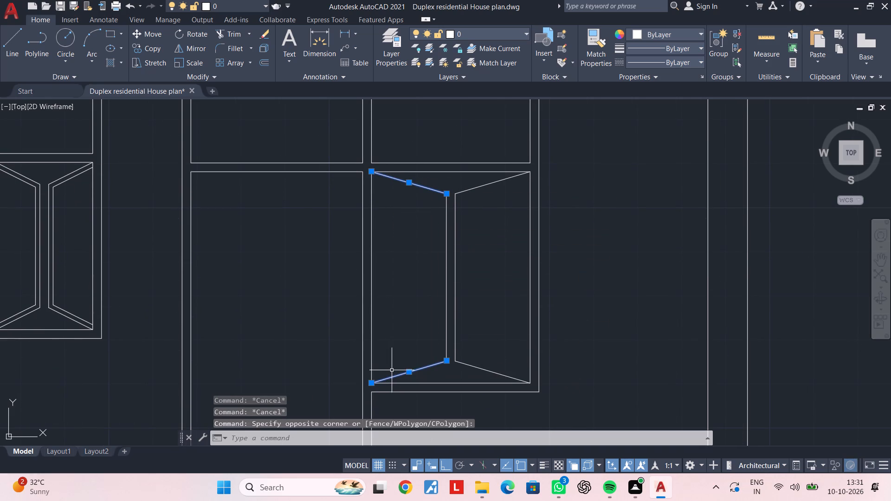
scroll(453, 285, up, 1)
click(451, 281)
click(437, 284)
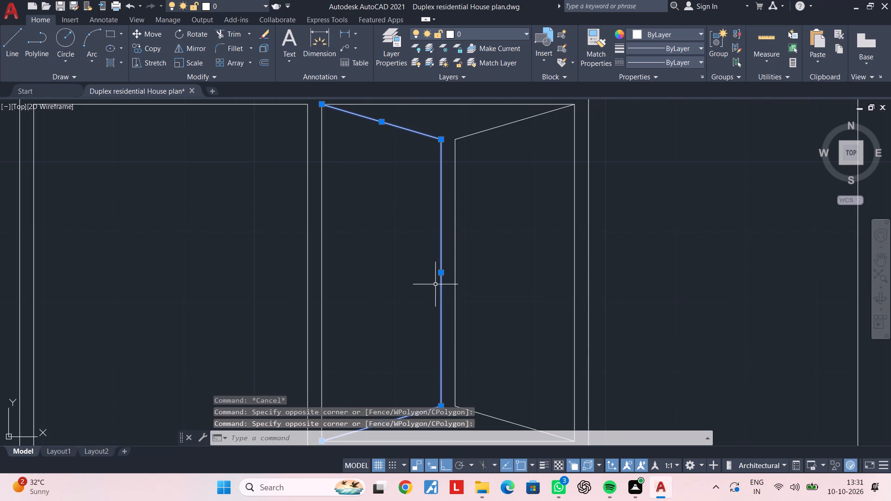
text(J)
key(space)
Join the side window's right central vertical line and its two diagonals into one polyline.
drag(462, 122, 463, 137)
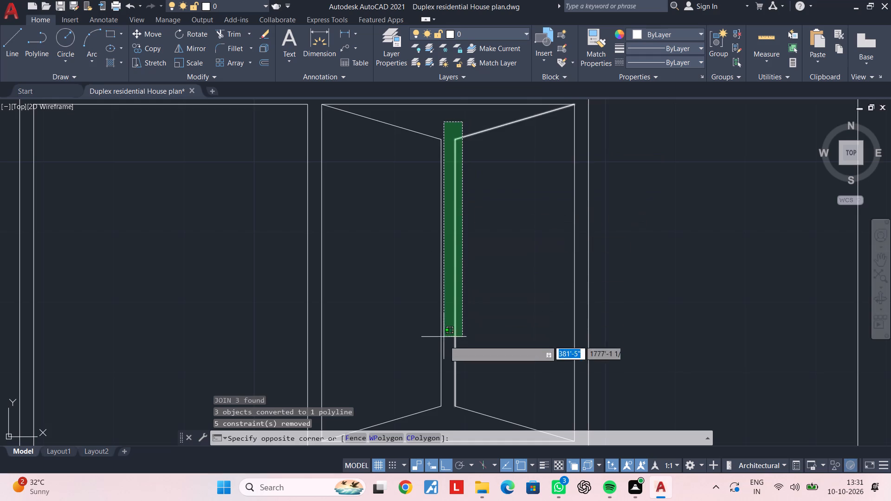
middle_drag(445, 351, 461, 309)
click(465, 375)
scroll(529, 332, down, 1)
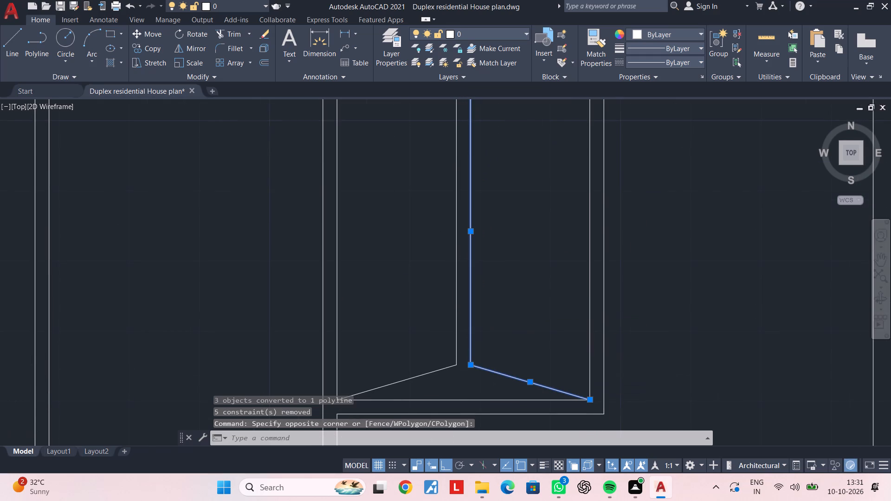
key(j)
key(space)
Offset both joined sash polylines 2" away from the window's centre, into the left and right sash panels.
text(OF 2")
key(Return)
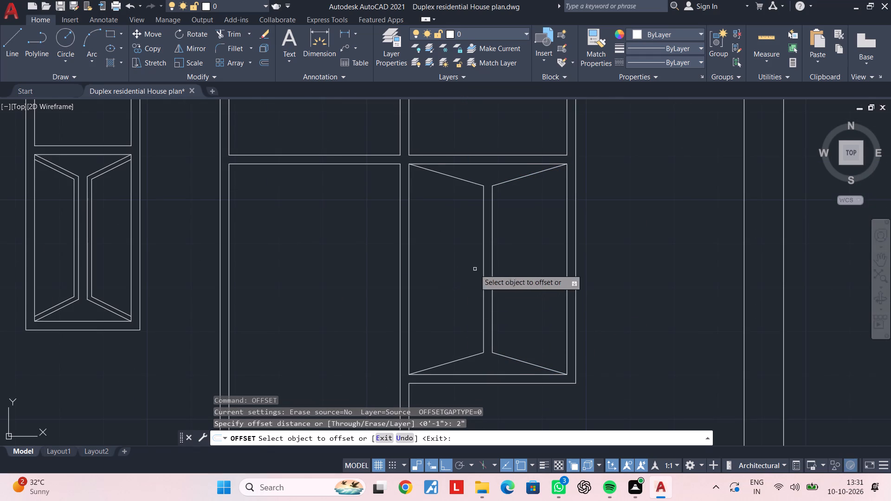
click(484, 237)
click(470, 238)
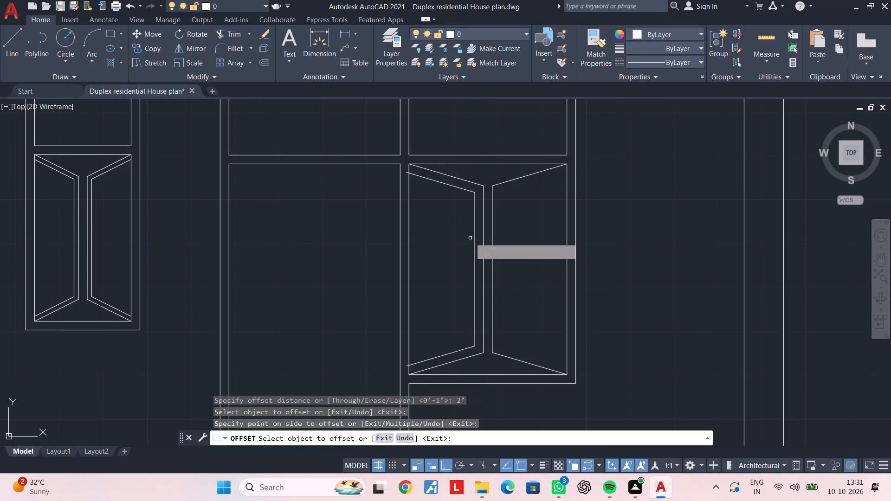
click(493, 233)
click(536, 229)
key(Escape)
key(Escape)
key(r)
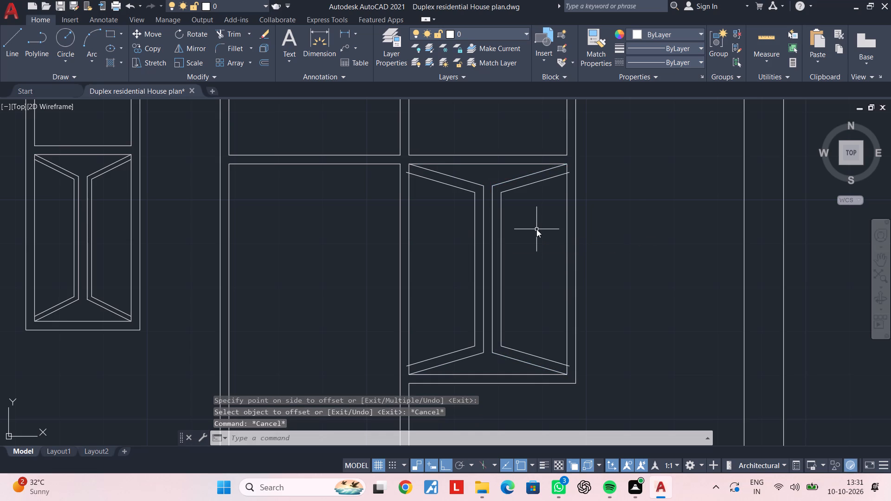
key(Escape)
Trim the four ends of the offset sash lines that overshoot the sides of the side window's lower pane.
text(TR)
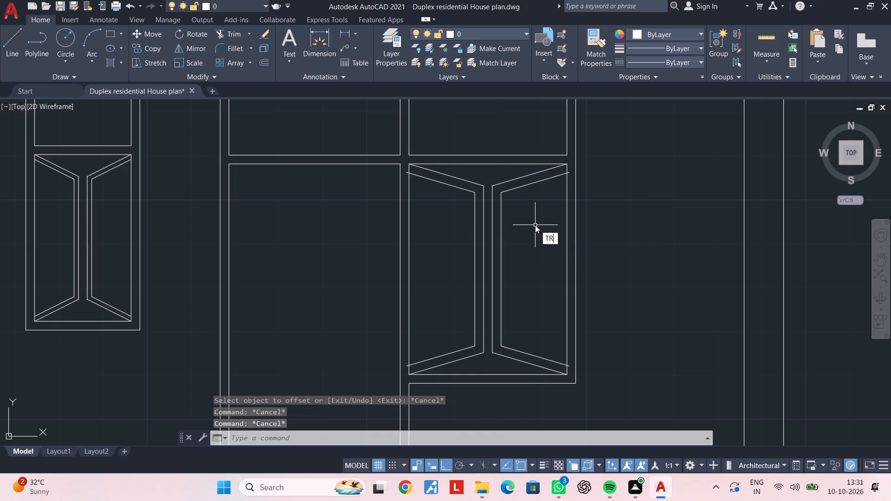
key(space)
scroll(565, 172, up, 1)
click(568, 174)
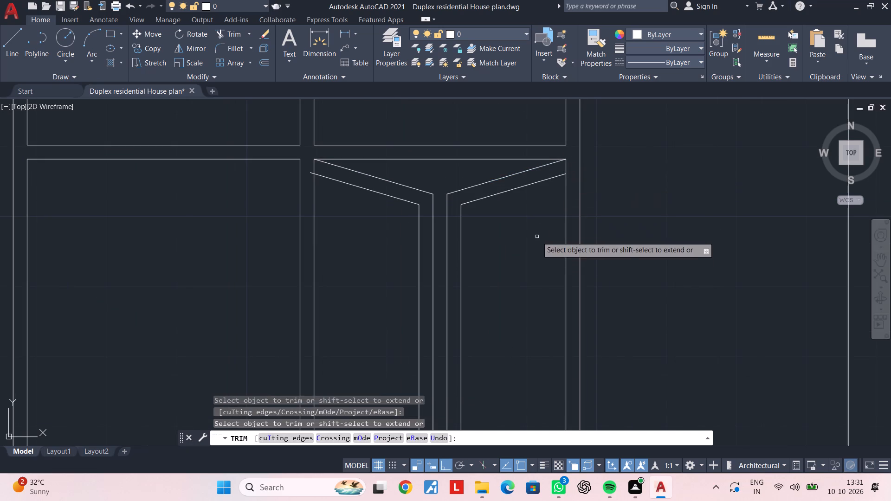
scroll(534, 247, down, 2)
middle_drag(534, 247, 547, 172)
scroll(567, 264, up, 4)
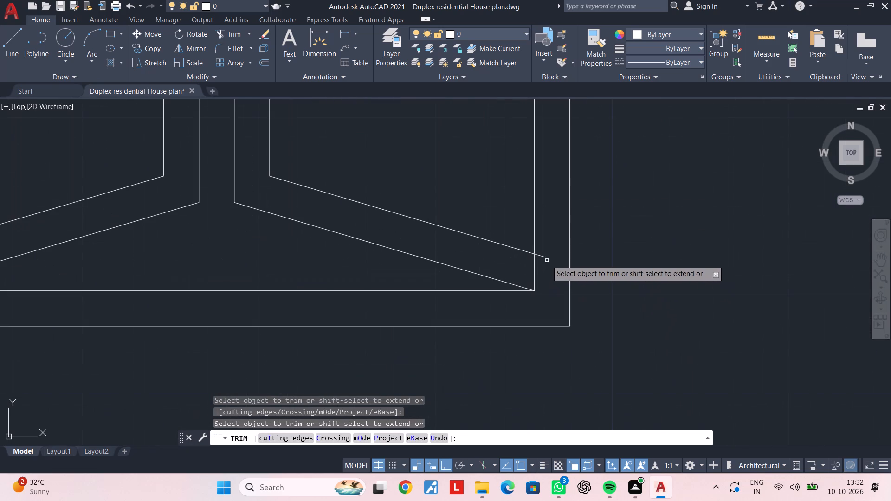
click(544, 259)
click(543, 242)
scroll(508, 278, down, 2)
middle_drag(509, 283, 617, 287)
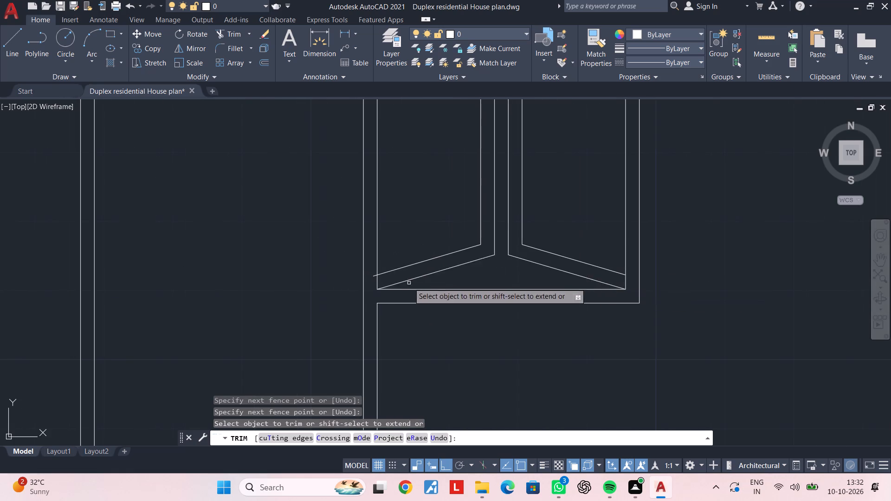
scroll(368, 279, up, 2)
click(378, 270)
scroll(392, 265, down, 4)
middle_drag(438, 176, 434, 270)
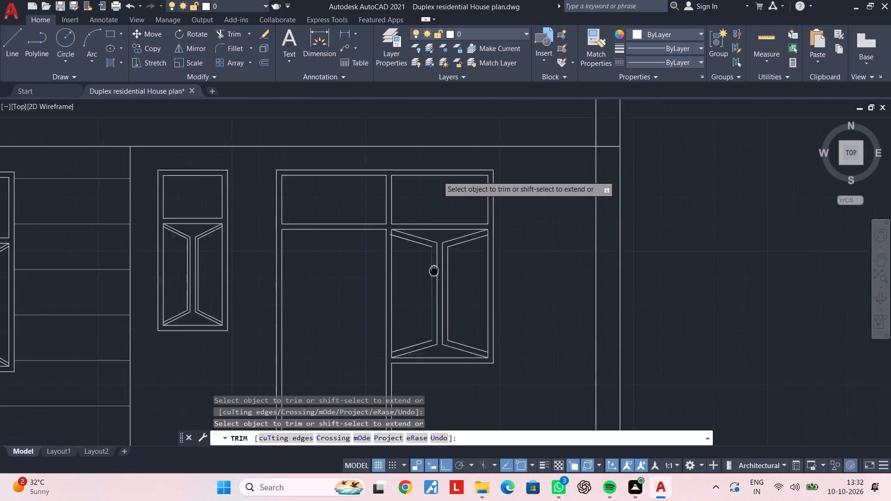
middle_drag(434, 270, 433, 302)
scroll(389, 269, up, 4)
click(388, 281)
key(Escape)
scroll(429, 295, down, 6)
middle_drag(476, 295, 517, 294)
key(Escape)
key(Escape)
Offset all four edges of the side window's upper pane 1" inward.
scroll(469, 300, up, 1)
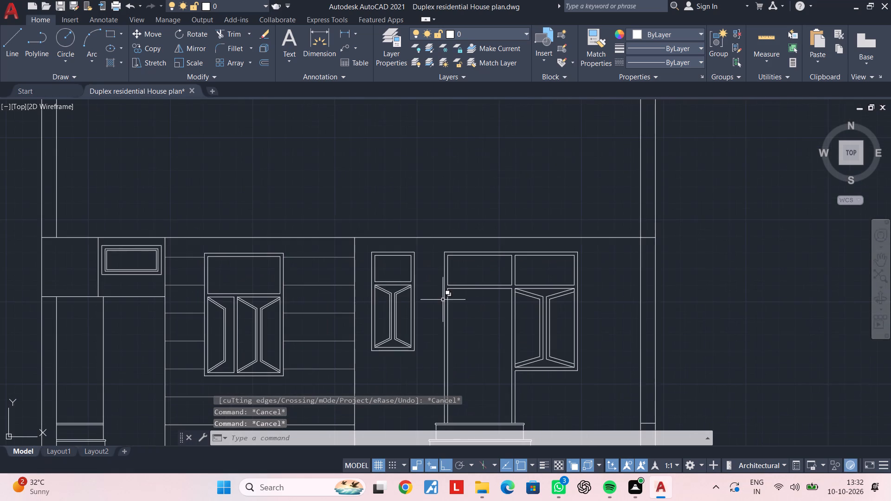
middle_drag(441, 300, 468, 296)
key(Escape)
scroll(503, 277, up, 1)
middle_drag(520, 275, 417, 276)
key(Escape)
middle_drag(530, 264, 464, 279)
key(Escape)
scroll(454, 282, up, 2)
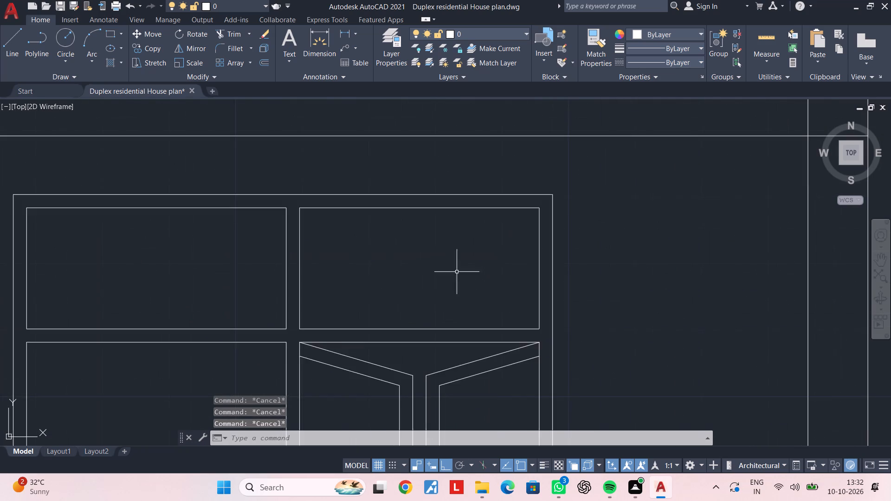
middle_drag(456, 273, 431, 292)
key(Escape)
scroll(431, 291, up, 1)
key(Escape)
text(OF)
key(space)
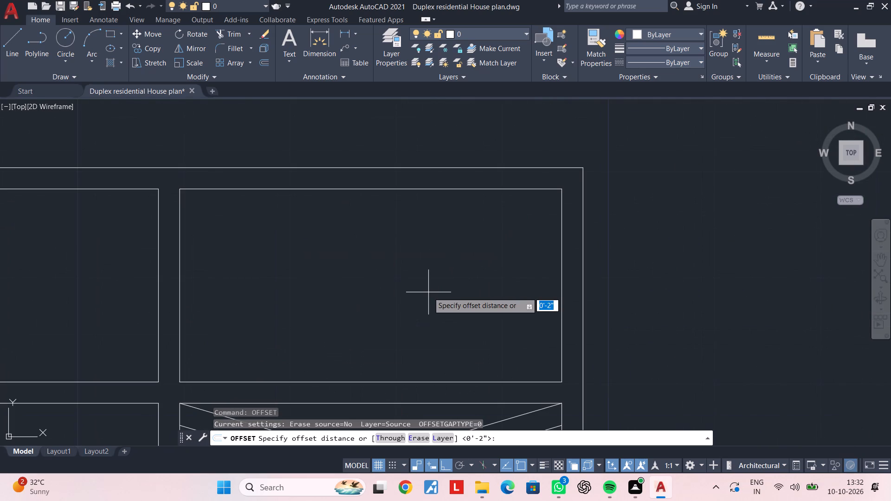
text(1")
key(Return)
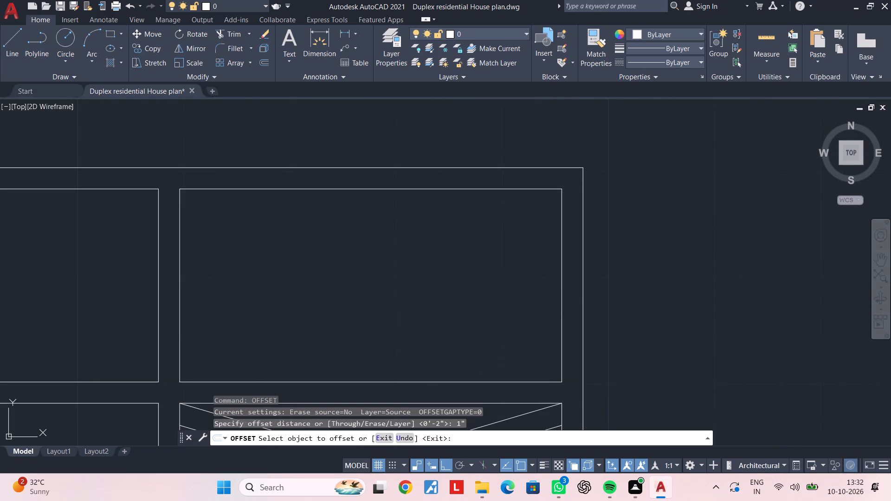
click(413, 381)
click(413, 340)
click(182, 312)
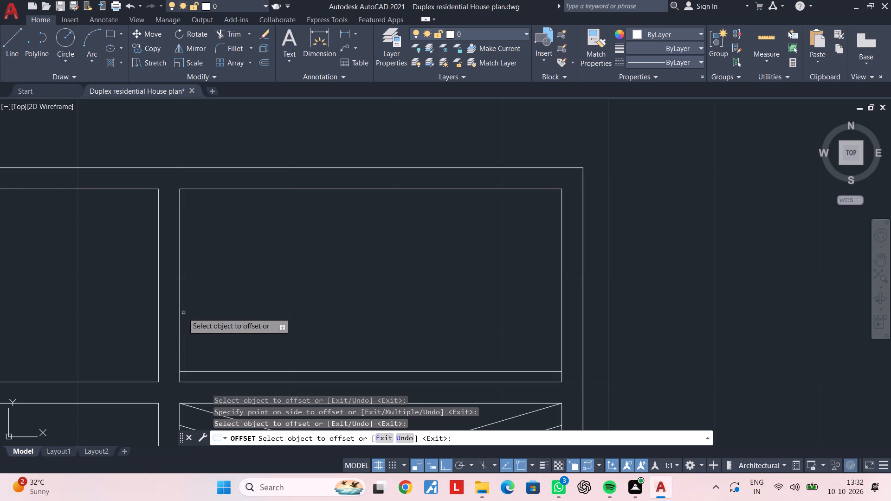
click(181, 313)
click(231, 305)
click(294, 192)
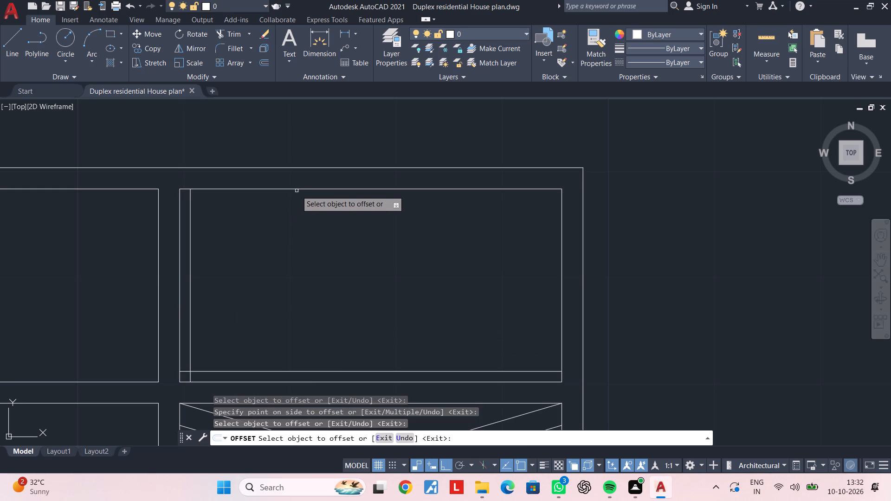
click(297, 190)
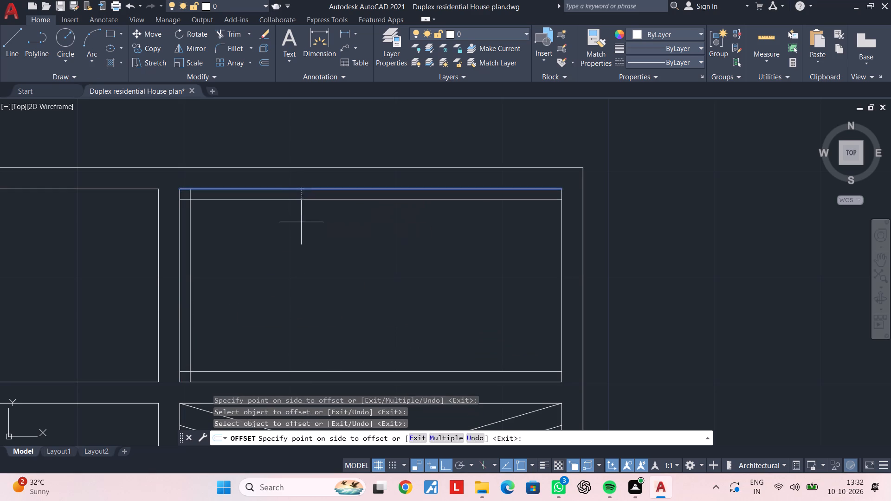
click(301, 222)
click(561, 238)
click(546, 239)
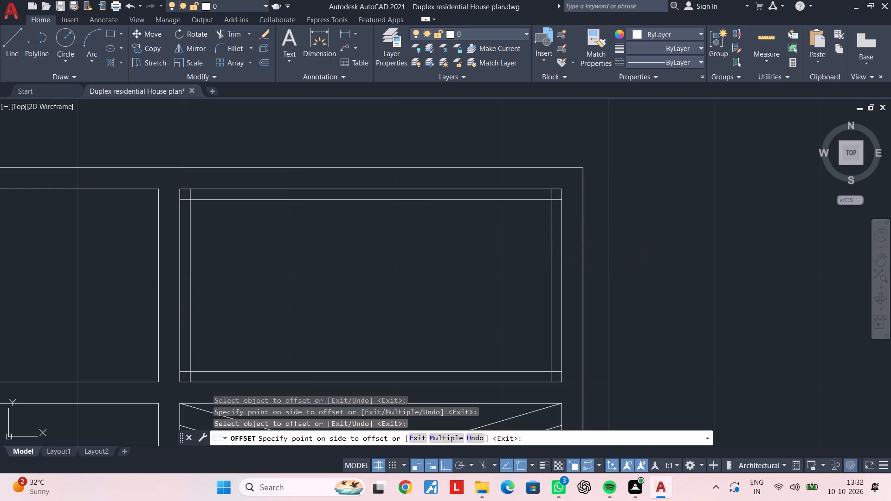
key(Escape)
key(Escape)
Trim the overlapping line ends at all four corners of the side window's upper pane to leave a clean inner rectangle.
text(TR)
key(space)
scroll(549, 201, up, 2)
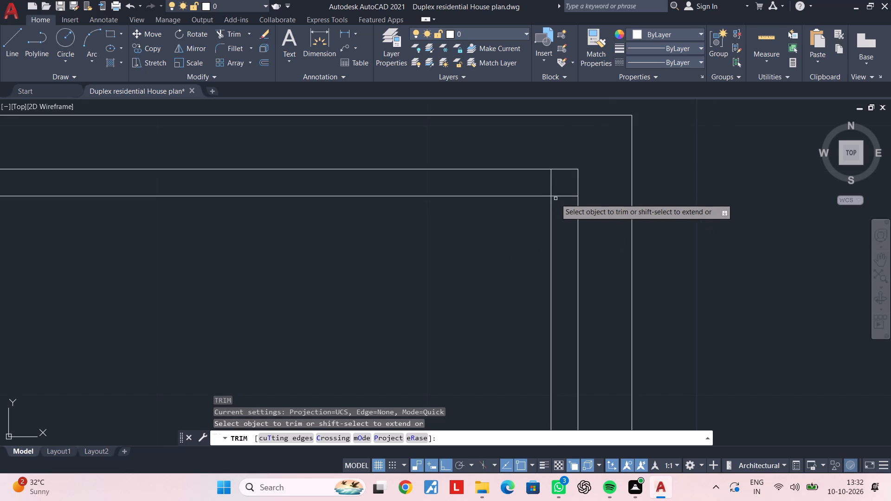
click(561, 199)
click(561, 183)
click(559, 180)
click(534, 180)
scroll(538, 183, down, 2)
middle_drag(541, 185, 546, 141)
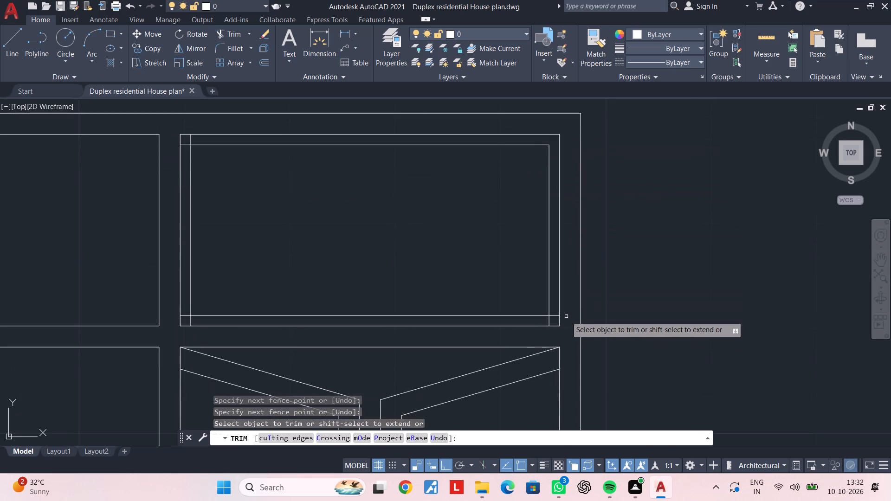
scroll(564, 327, up, 2)
click(537, 293)
click(516, 317)
scroll(500, 317, down, 2)
middle_drag(503, 317, 601, 306)
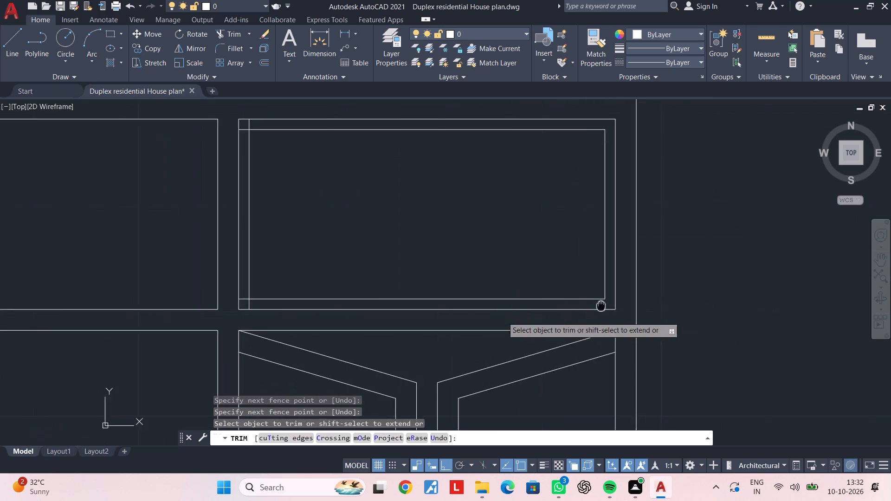
middle_drag(601, 306, 603, 305)
scroll(257, 307, up, 2)
click(253, 303)
click(231, 277)
scroll(232, 277, down, 3)
middle_drag(262, 217, 264, 221)
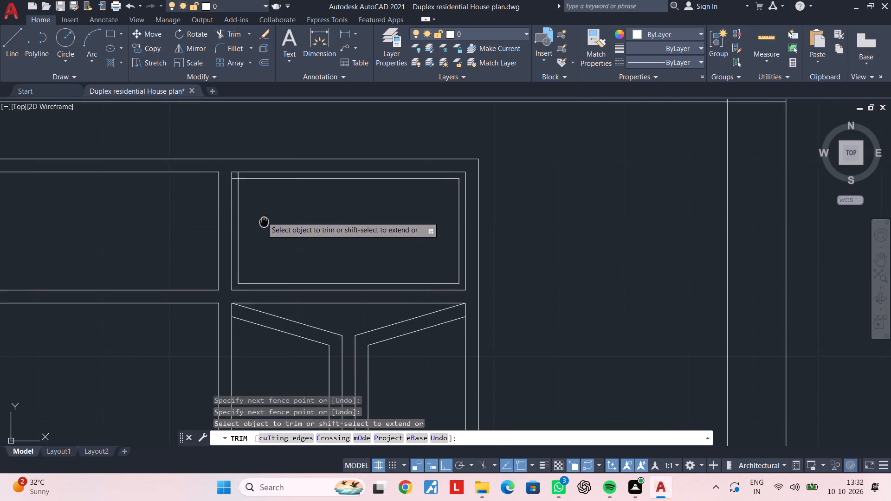
middle_drag(264, 221, 261, 311)
scroll(229, 276, up, 4)
click(254, 246)
click(223, 270)
scroll(240, 273, down, 4)
key(Escape)
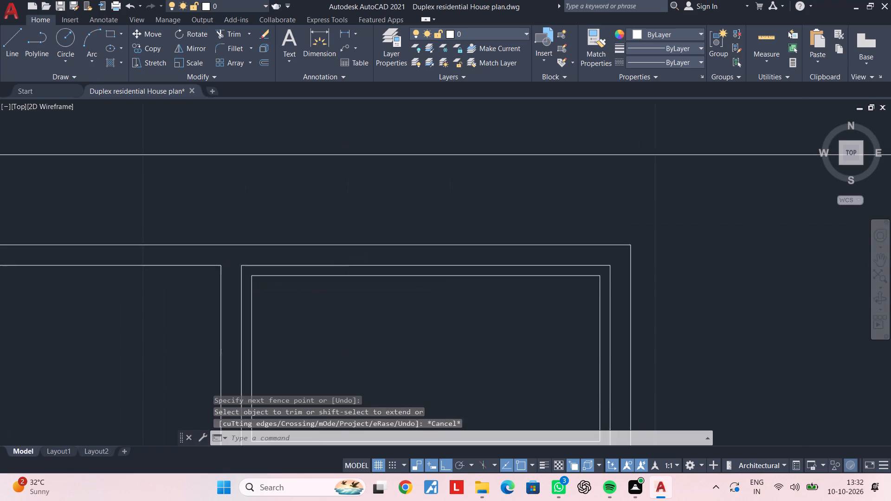
key(Escape)
Offset all four edges of the pane above the door 1" inward.
scroll(319, 298, down, 3)
middle_drag(321, 299, 424, 283)
middle_drag(328, 290, 377, 282)
scroll(411, 280, up, 3)
middle_drag(455, 283, 448, 270)
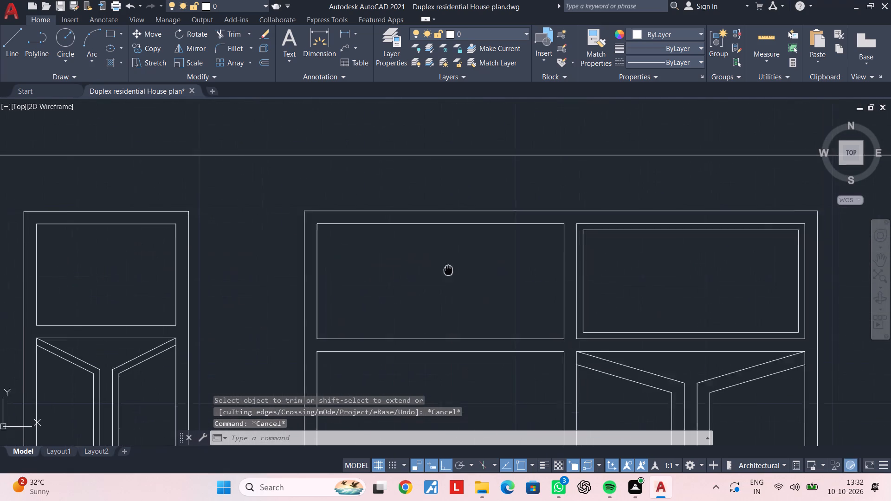
middle_drag(448, 270, 433, 245)
key(Escape)
key(Escape)
key(Escape)
key(Escape)
key(Escape)
key(Escape)
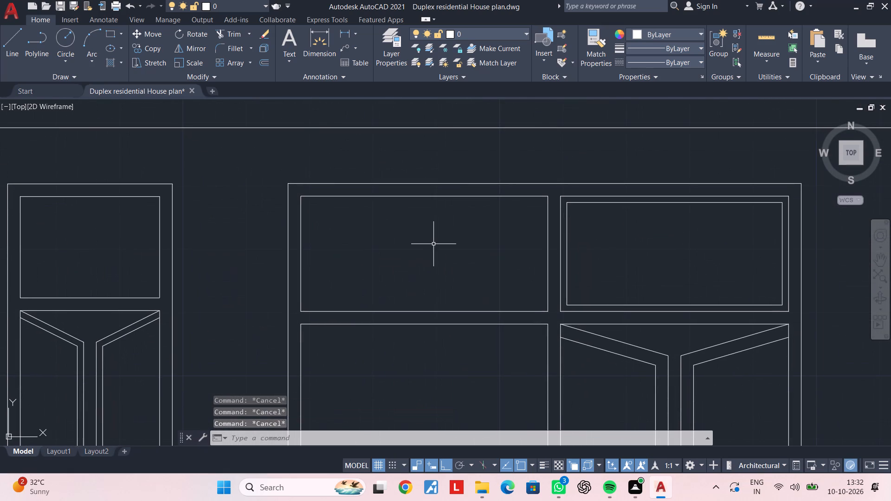
text(OF 1")
key(Return)
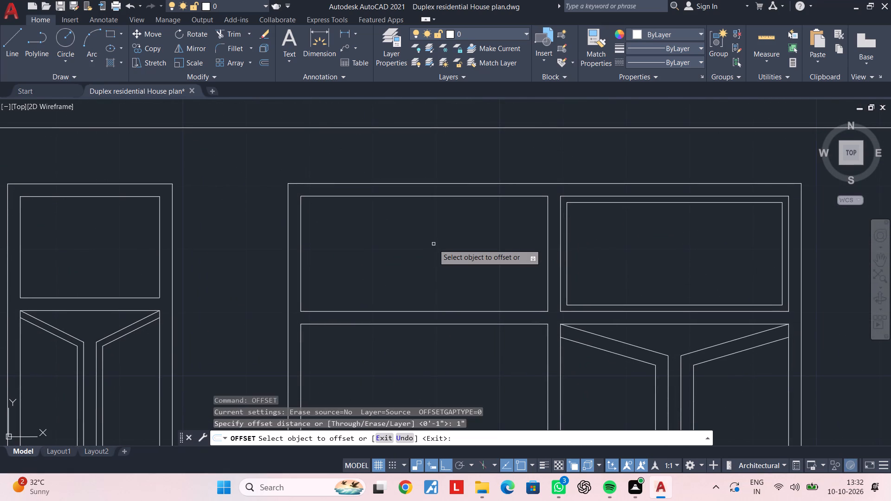
click(442, 195)
click(443, 225)
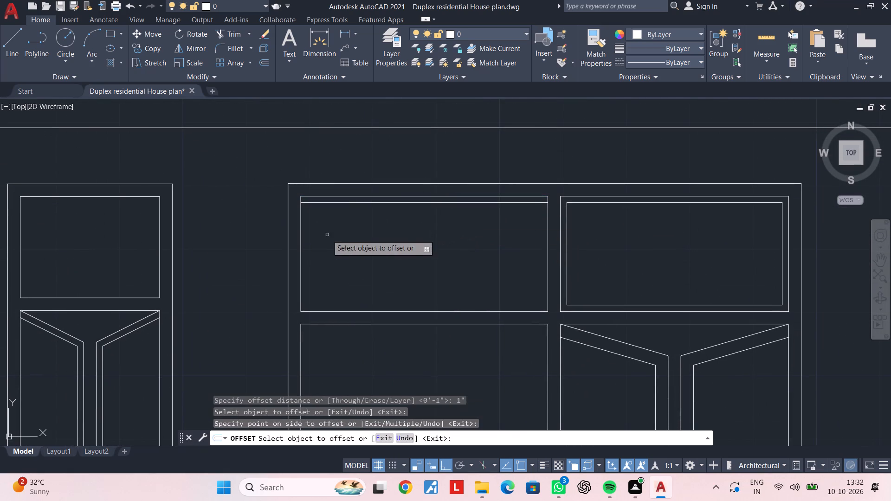
click(300, 238)
click(311, 237)
click(351, 310)
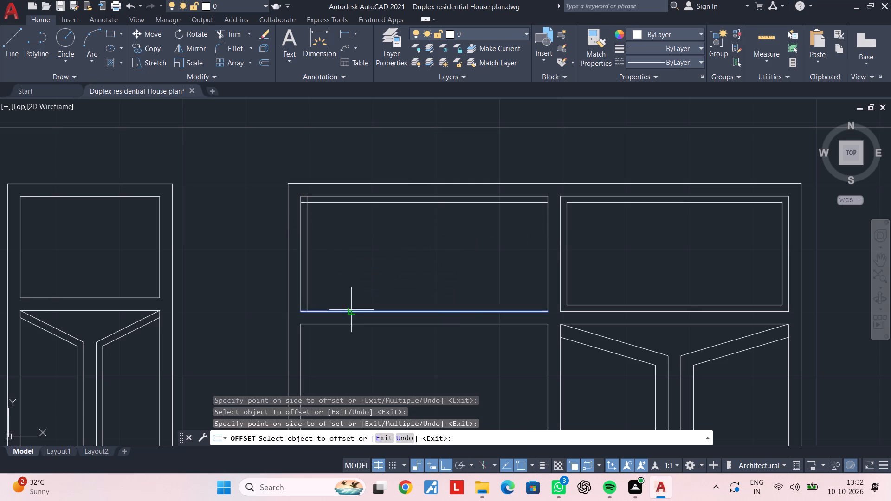
click(351, 290)
click(548, 280)
click(527, 279)
key(Escape)
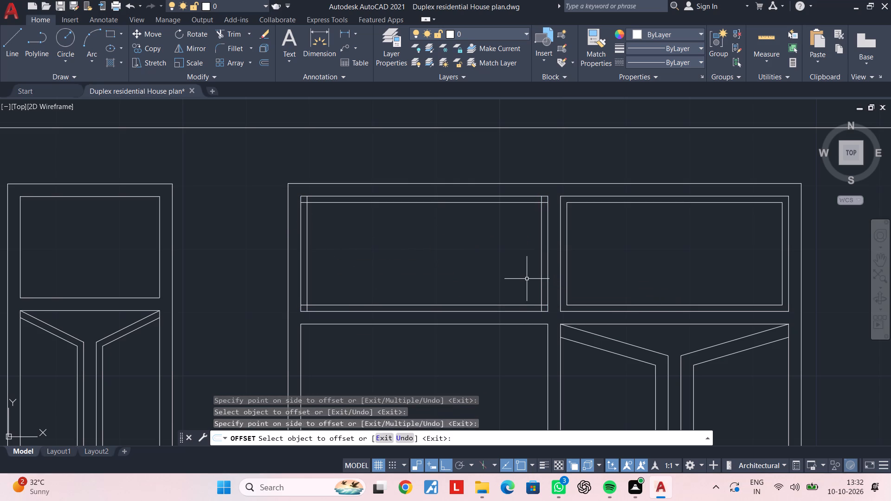
key(Escape)
Trim the overlapping line ends at all four corners of the pane above the door to leave a clean inner rectangle.
text(TR)
key(space)
scroll(538, 205, up, 6)
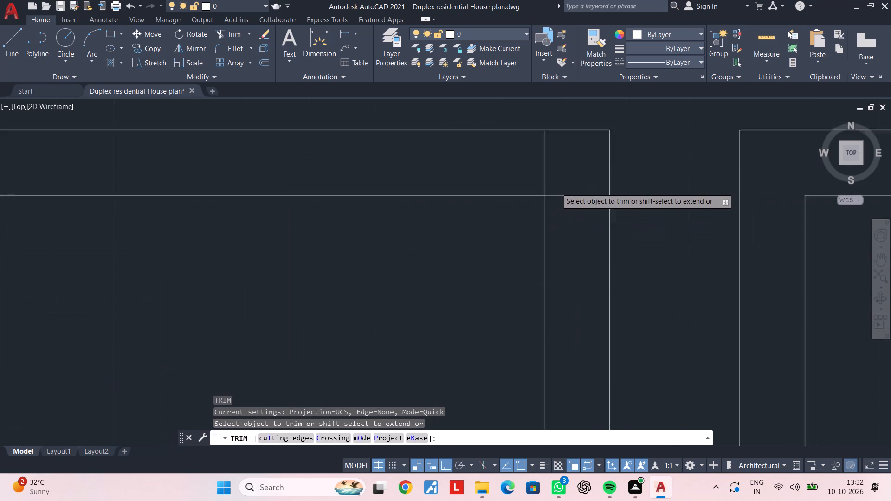
click(580, 204)
click(568, 145)
click(562, 146)
click(498, 158)
scroll(557, 194, down, 4)
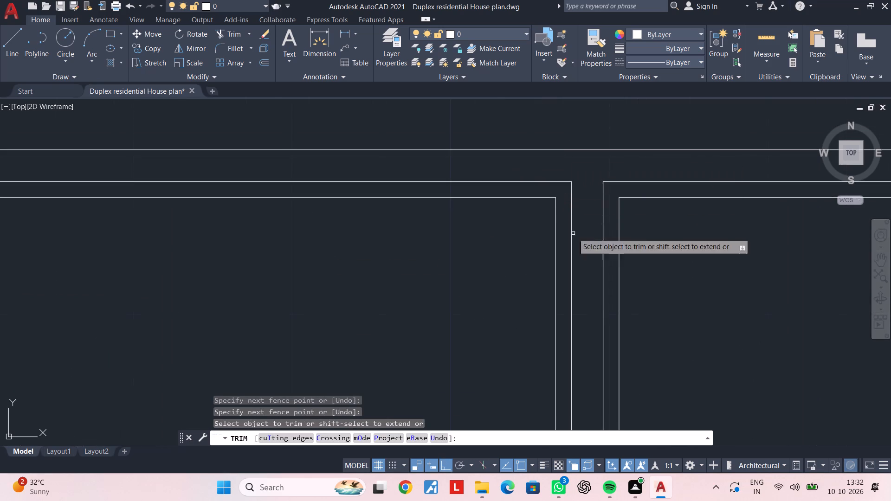
middle_drag(573, 238, 572, 83)
scroll(552, 286, up, 2)
click(574, 313)
double_click(571, 331)
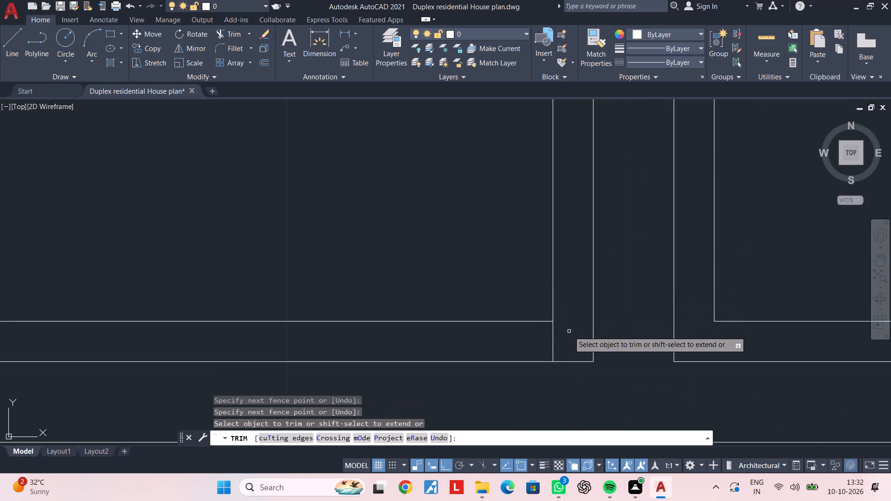
click(525, 340)
scroll(524, 340, down, 2)
middle_drag(471, 337, 802, 335)
middle_drag(385, 340, 580, 331)
scroll(478, 331, up, 2)
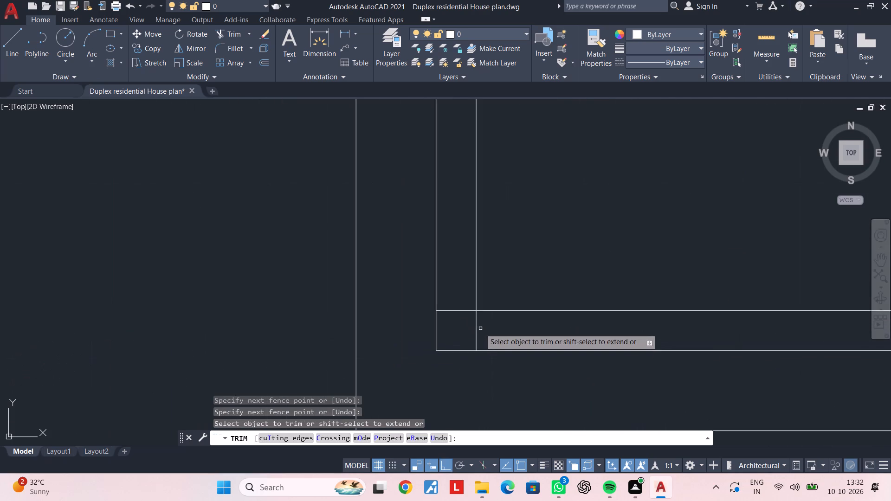
scroll(480, 328, up, 1)
click(481, 328)
click(436, 292)
scroll(442, 295, down, 4)
middle_drag(495, 204, 496, 330)
scroll(429, 245, up, 1)
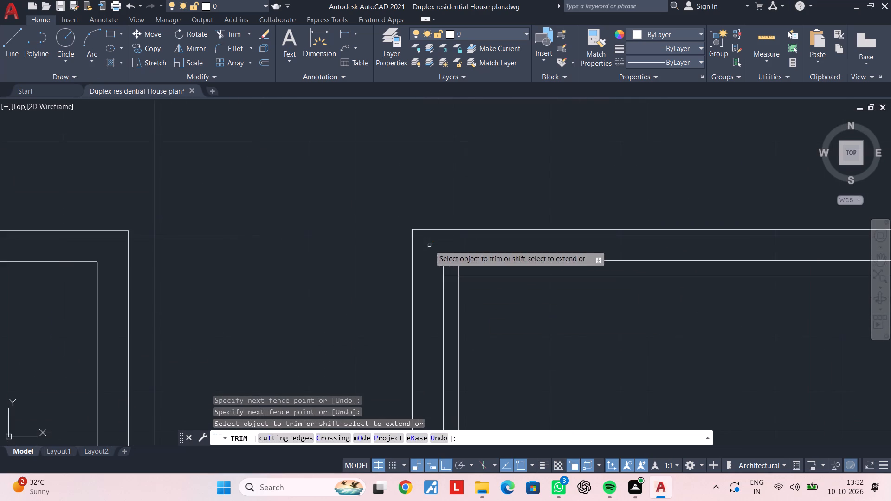
scroll(455, 276, up, 2)
click(470, 256)
click(438, 284)
key(Escape)
Save the drawing.
scroll(509, 295, down, 5)
middle_drag(576, 308, 573, 304)
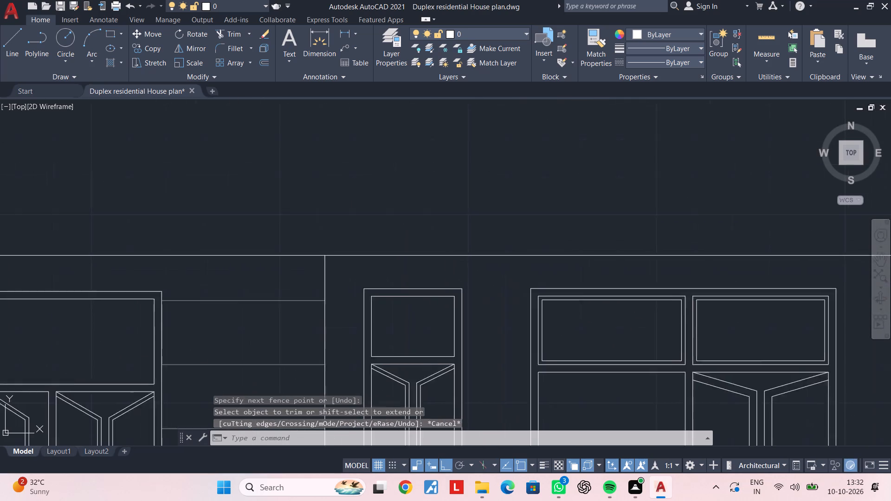
middle_drag(573, 304, 368, 175)
scroll(433, 212, down, 2)
middle_drag(436, 215, 426, 237)
key(ctrl+s)
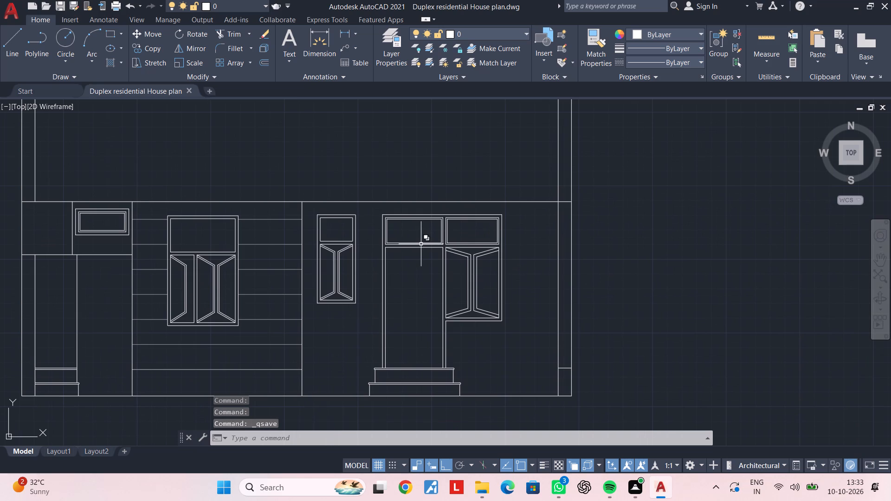
key(ctrl+s)
Delete the duplicate line lying on the lowest horizontal cladding line beneath the three-panel window.
scroll(378, 254, down, 1)
middle_drag(378, 254, 482, 229)
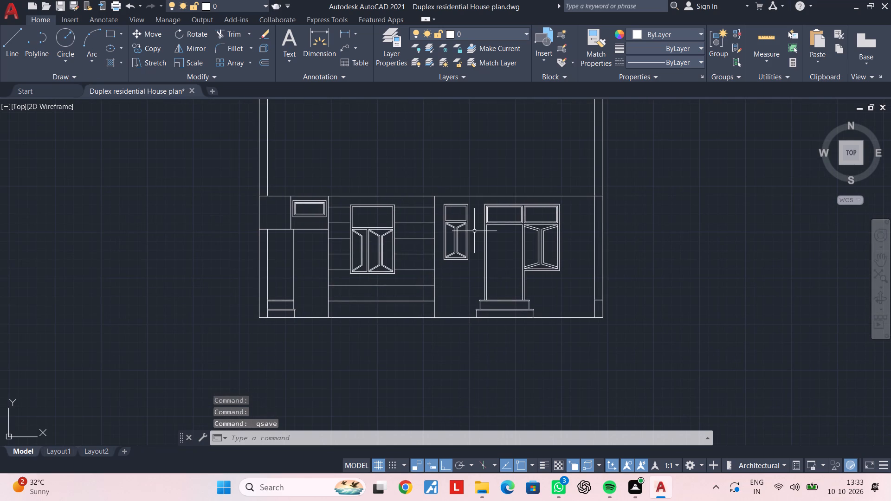
key(Escape)
key(Escape)
scroll(386, 302, up, 2)
click(386, 302)
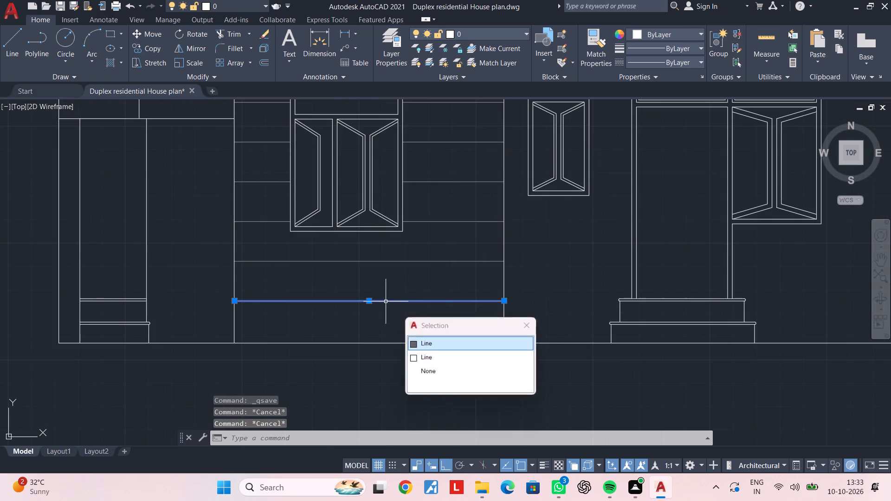
key(Escape)
scroll(661, 302, down, 2)
scroll(542, 304, up, 2)
click(542, 299)
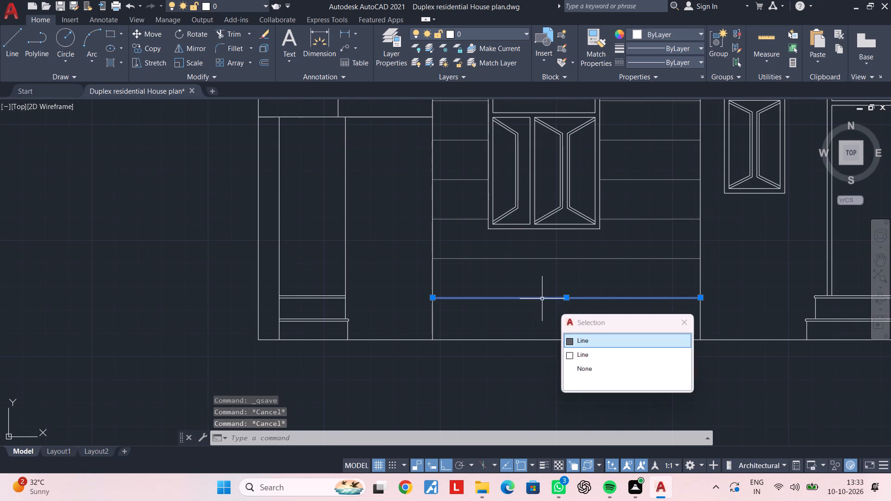
click(575, 358)
key(Delete)
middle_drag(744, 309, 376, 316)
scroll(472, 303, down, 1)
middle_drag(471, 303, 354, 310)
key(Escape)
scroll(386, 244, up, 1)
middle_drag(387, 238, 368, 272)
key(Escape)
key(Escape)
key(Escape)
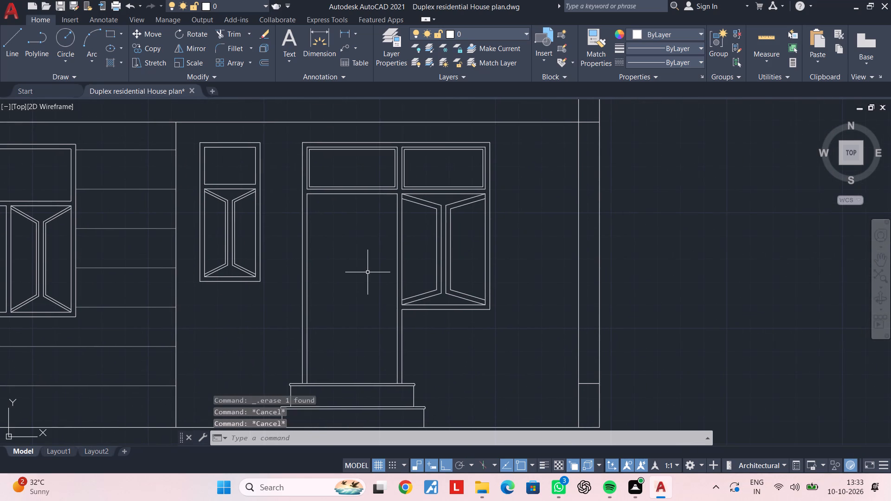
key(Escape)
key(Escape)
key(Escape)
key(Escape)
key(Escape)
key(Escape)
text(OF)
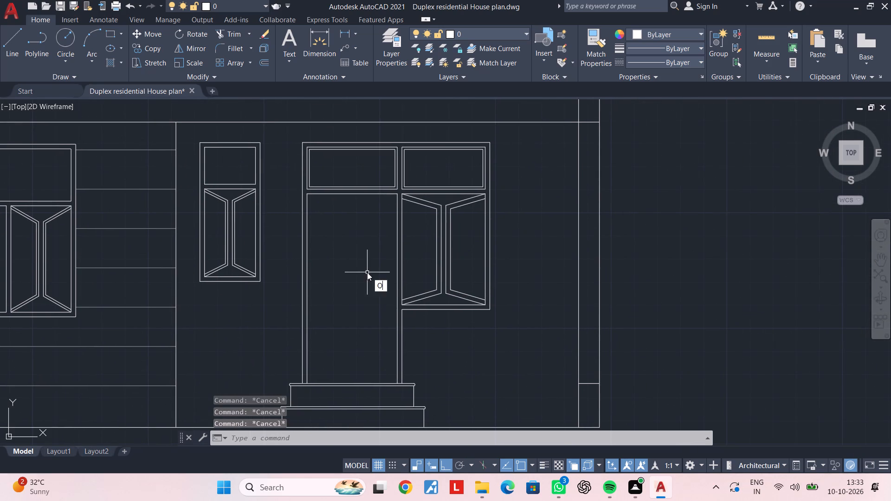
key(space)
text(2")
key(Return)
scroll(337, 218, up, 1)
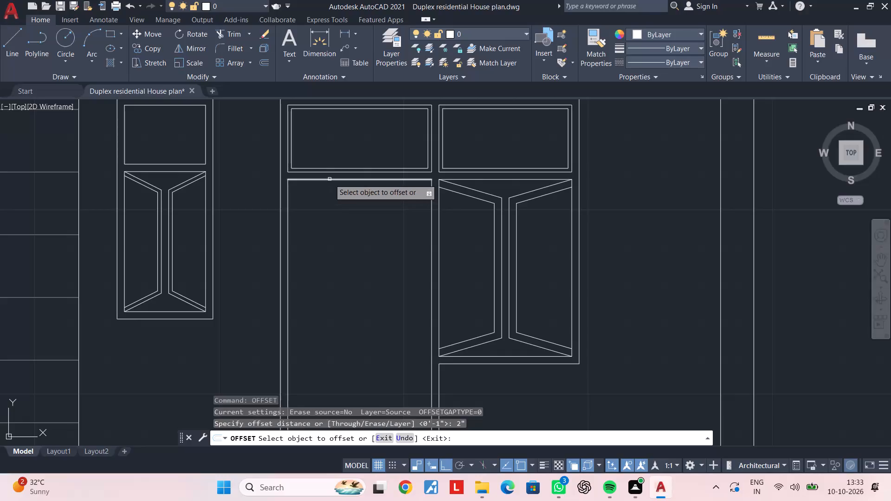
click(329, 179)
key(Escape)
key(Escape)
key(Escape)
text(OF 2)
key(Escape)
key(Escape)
Offset the door opening's top edge 5" downward and the top line of the entrance steps 5" upward.
text(OF 5")
key(Return)
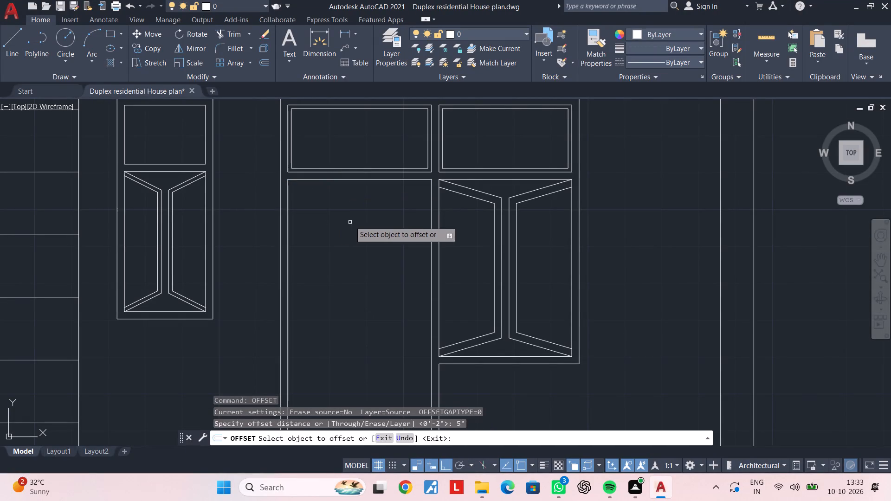
click(347, 179)
click(347, 235)
middle_drag(344, 248, 347, 167)
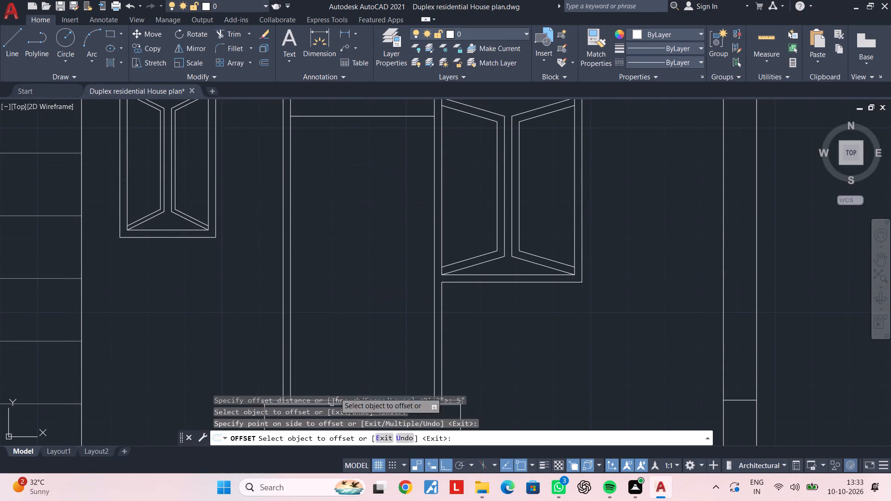
middle_drag(341, 341, 334, 255)
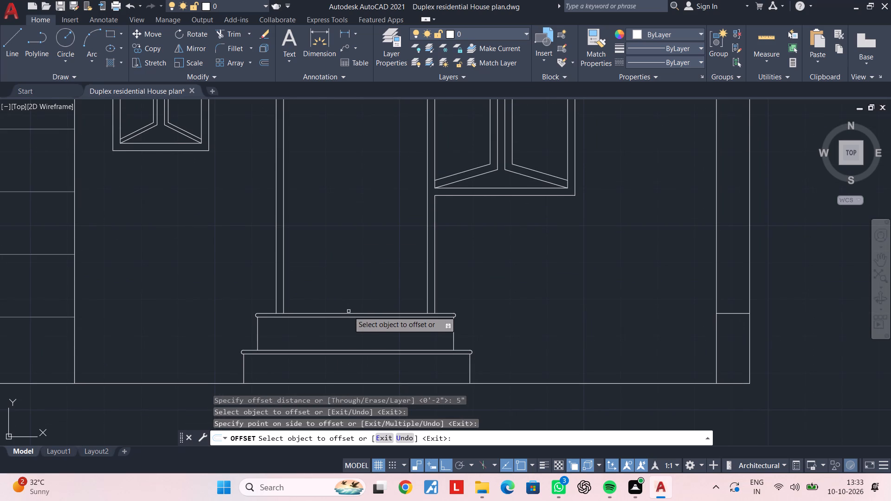
click(349, 314)
click(345, 223)
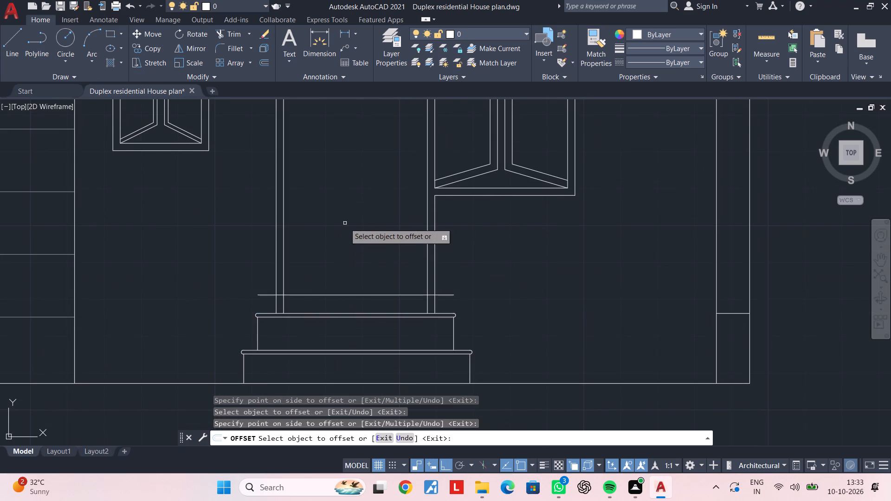
key(Escape)
scroll(345, 223, up, 1)
key(Escape)
Draw a vertical line between the two 5" offset lines, about two-thirds across the door opening from its left jamb.
scroll(359, 218, down, 3)
middle_drag(359, 204, 349, 256)
key(l)
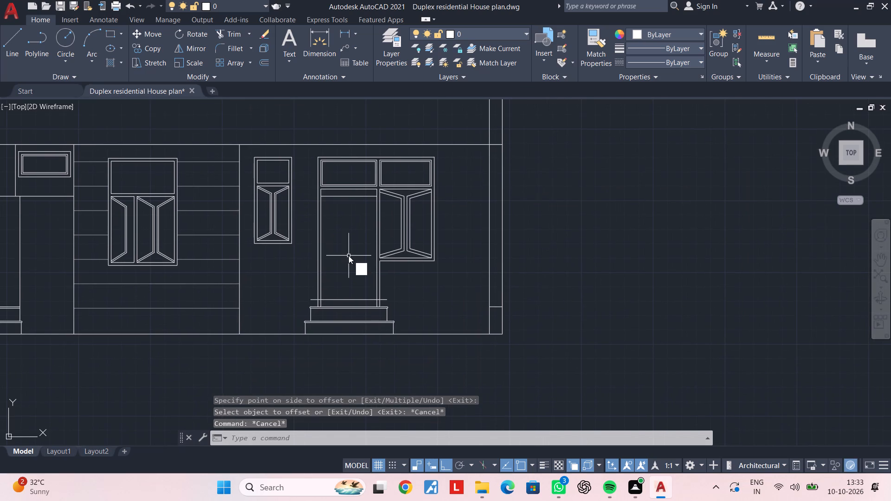
key(space)
scroll(356, 206, up, 2)
click(357, 185)
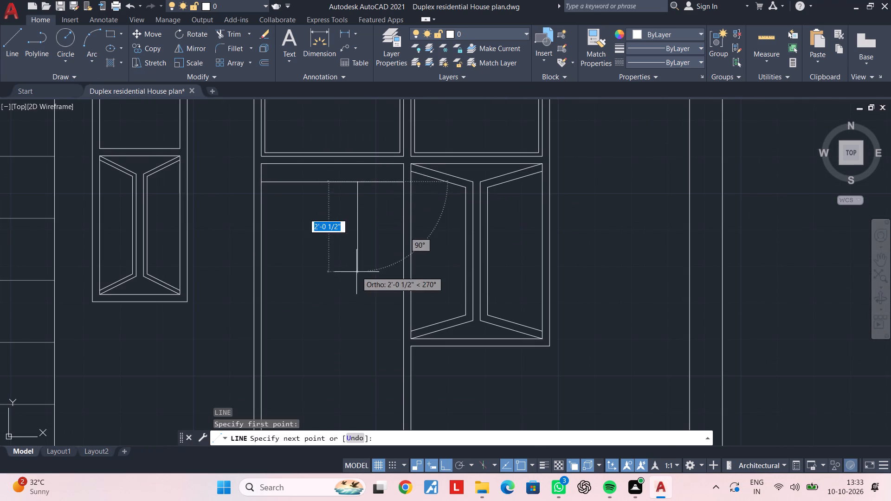
middle_drag(356, 272, 355, 173)
click(359, 344)
key(Escape)
key(Escape)
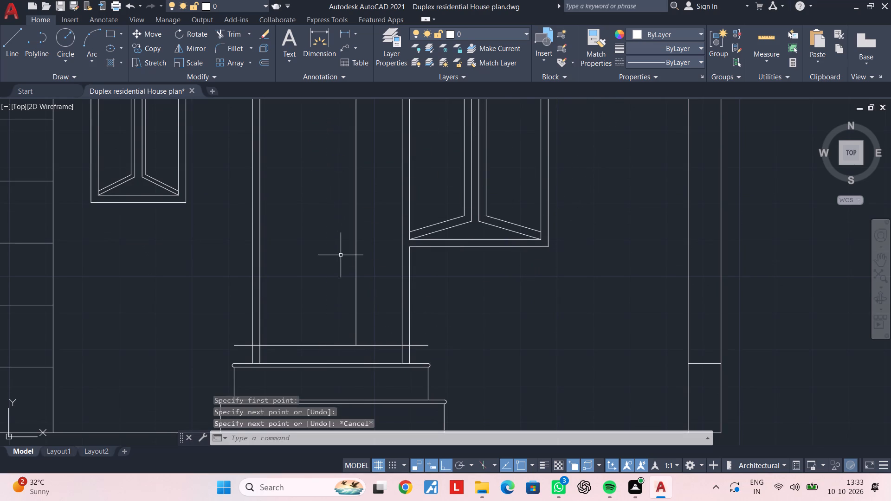
middle_drag(338, 257, 338, 306)
key(Escape)
Draw a slanted line from the vertical line's lower end to the bottom-left corner of the door opening.
text(L)
key(space)
middle_drag(329, 295, 336, 228)
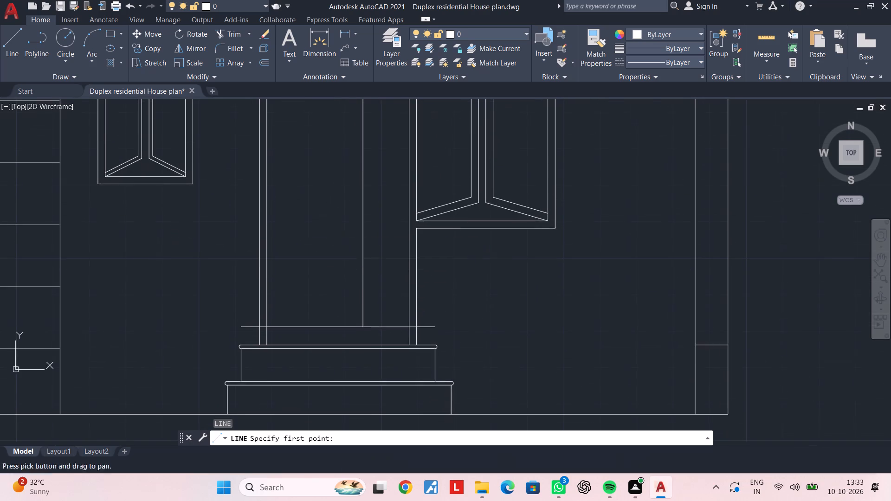
scroll(350, 321, up, 2)
click(374, 336)
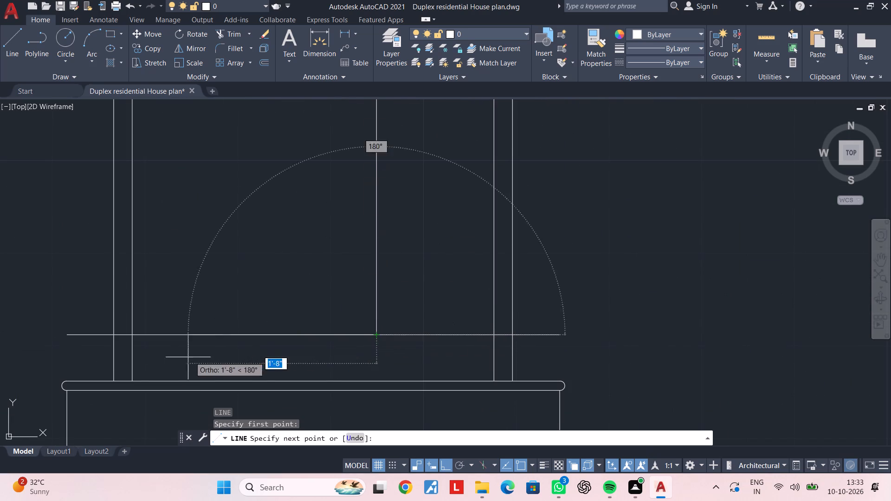
click(131, 377)
key(Escape)
scroll(213, 281, down, 3)
Draw a slanted line from the vertical line's upper end to the top-left corner of the door opening.
middle_drag(237, 205, 239, 274)
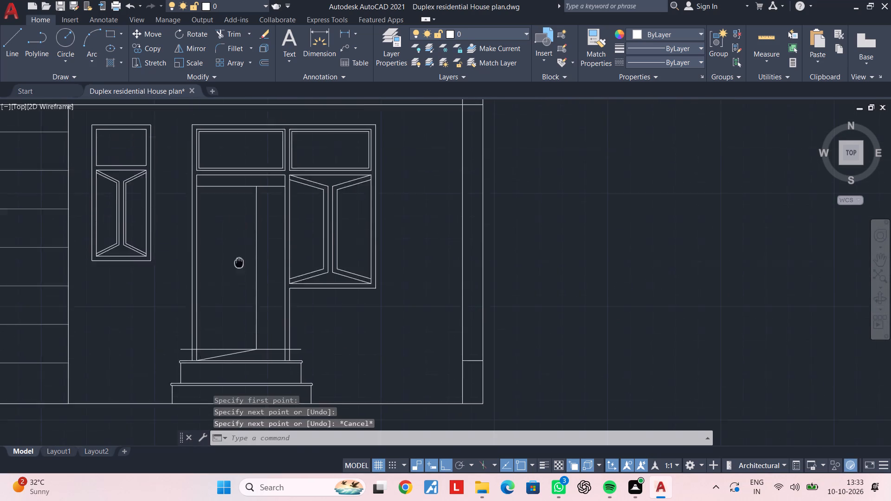
middle_drag(239, 274, 242, 347)
key(space)
scroll(265, 260, up, 3)
click(235, 304)
middle_drag(150, 292, 344, 315)
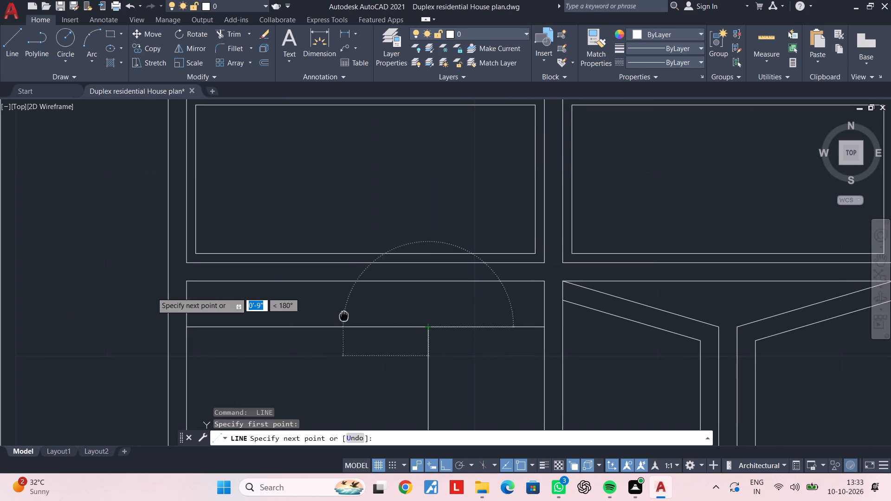
middle_drag(344, 315, 346, 315)
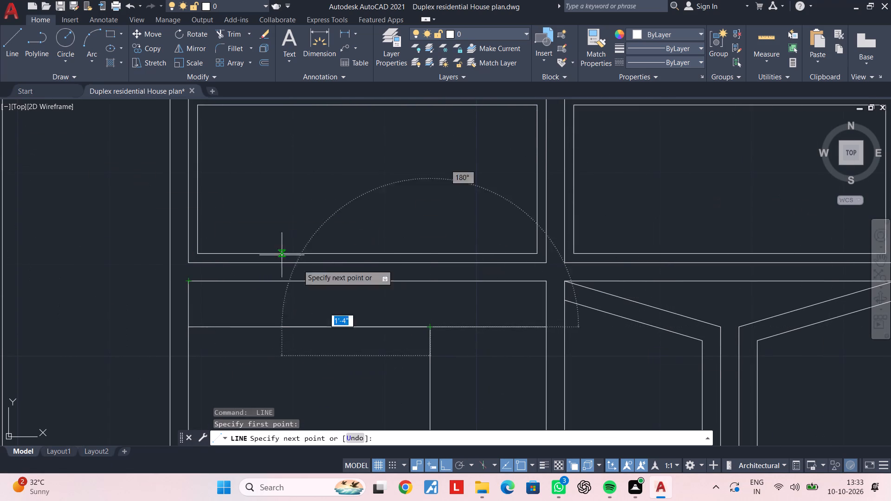
click(190, 281)
key(Escape)
key(Escape)
key(Escape)
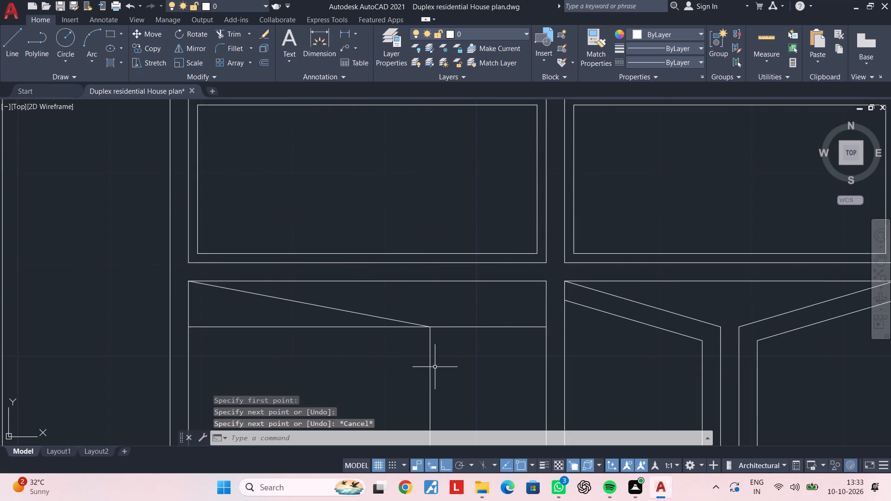
key(Escape)
Delete the upper and lower 5" offset guide lines in the door opening.
middle_drag(449, 347, 381, 247)
key(Escape)
key(Escape)
click(387, 257)
click(386, 228)
click(386, 219)
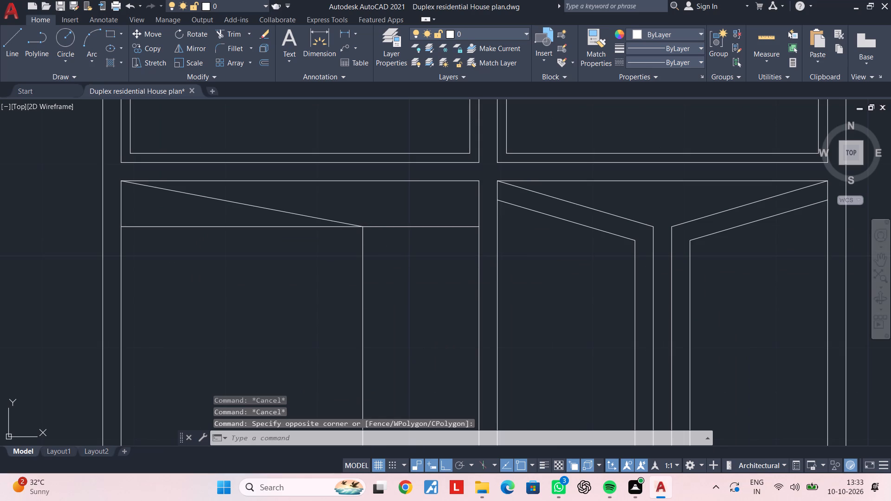
click(386, 253)
click(414, 244)
click(403, 212)
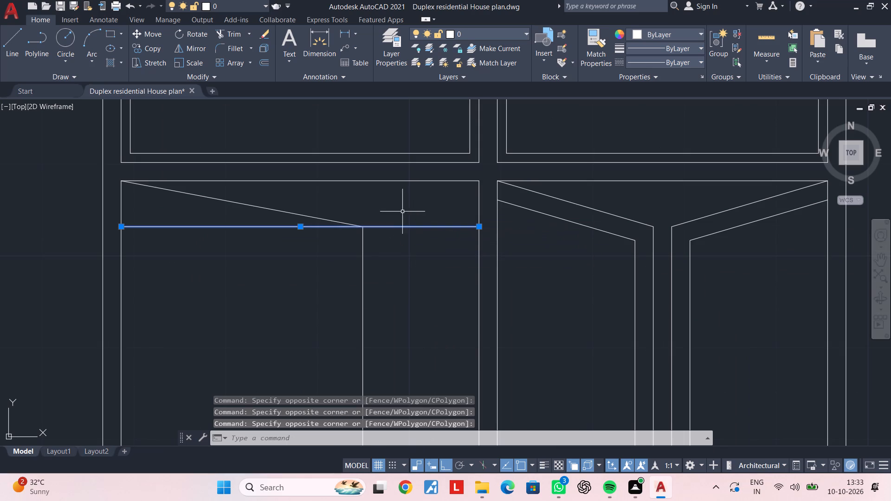
key(Delete)
scroll(525, 210, down, 4)
middle_drag(471, 314, 441, 191)
scroll(447, 251, up, 4)
click(433, 270)
click(430, 220)
key(Delete)
key(Escape)
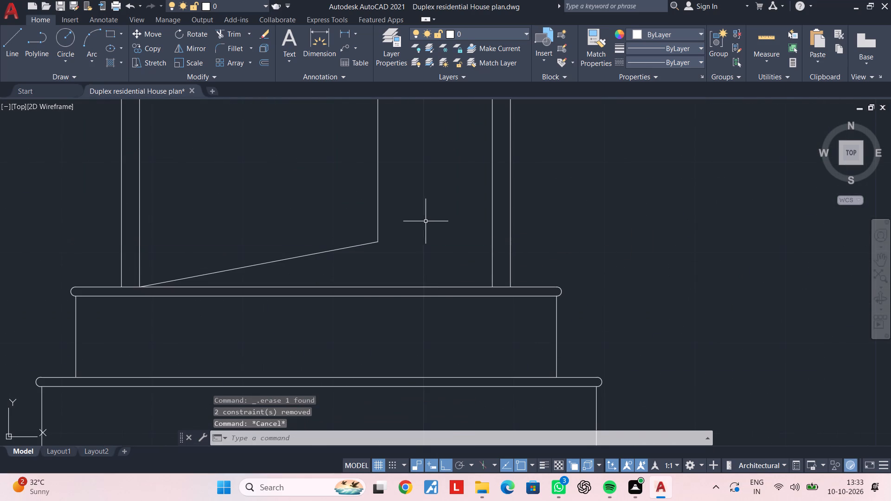
Join the vertical line and the two slanted lines of the open door leaf into one polyline.
scroll(369, 249, down, 3)
middle_drag(330, 179, 319, 275)
scroll(358, 190, up, 1)
drag(364, 171, 362, 180)
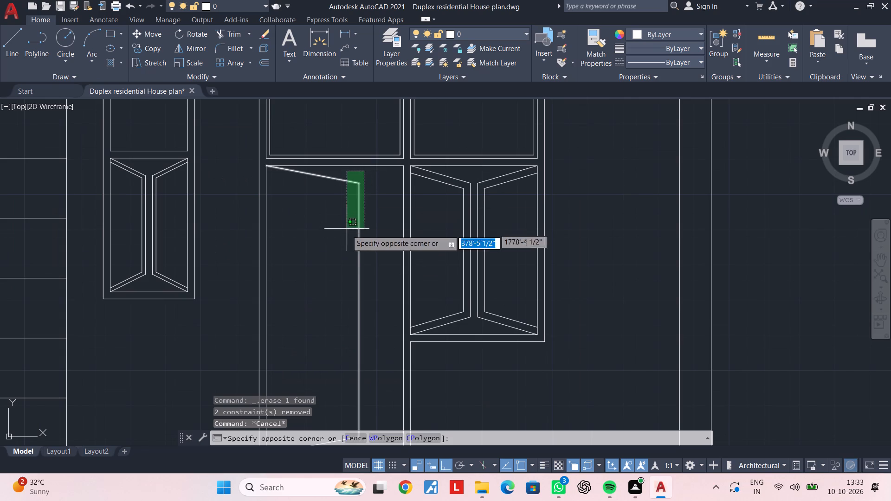
middle_drag(338, 305, 331, 192)
scroll(345, 289, down, 1)
click(342, 316)
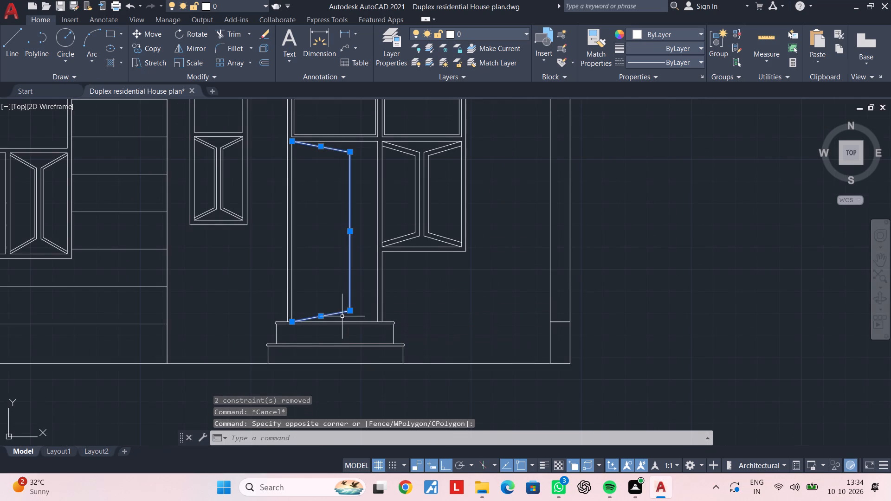
middle_drag(331, 240, 325, 247)
text(J)
key(space)
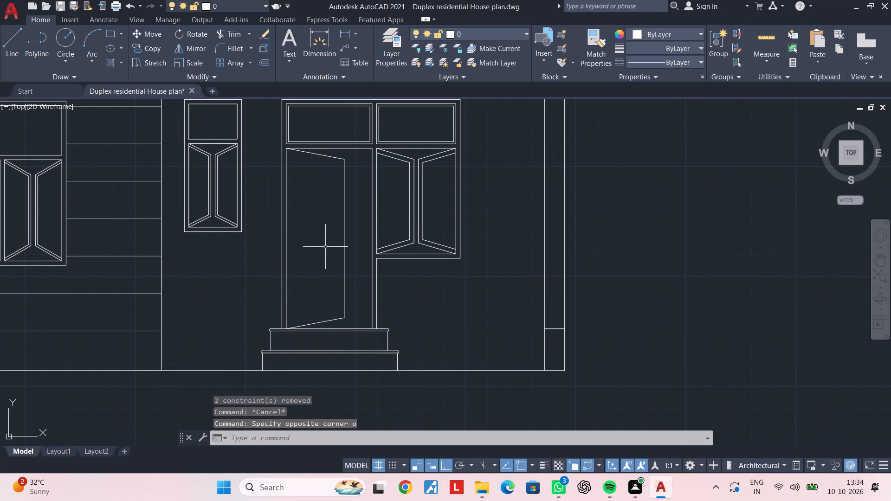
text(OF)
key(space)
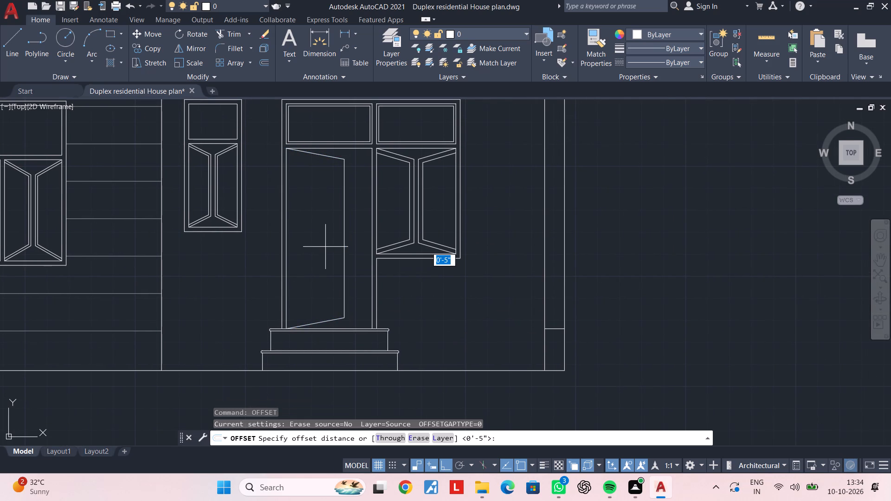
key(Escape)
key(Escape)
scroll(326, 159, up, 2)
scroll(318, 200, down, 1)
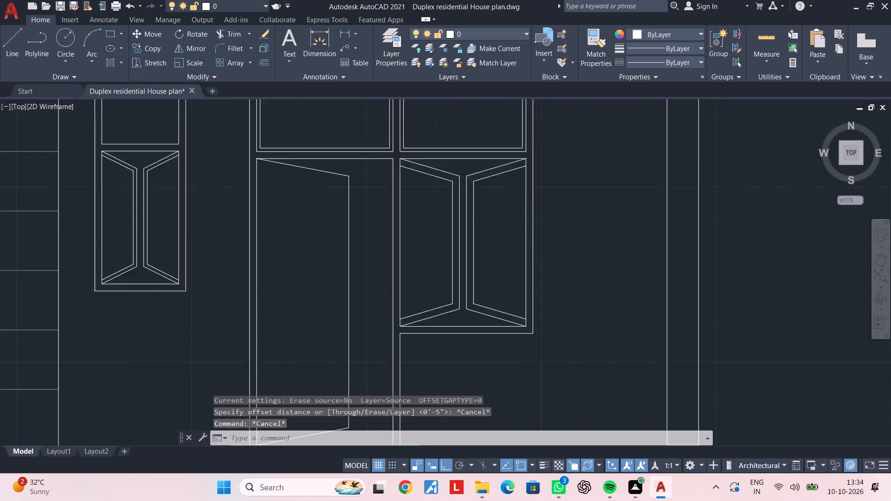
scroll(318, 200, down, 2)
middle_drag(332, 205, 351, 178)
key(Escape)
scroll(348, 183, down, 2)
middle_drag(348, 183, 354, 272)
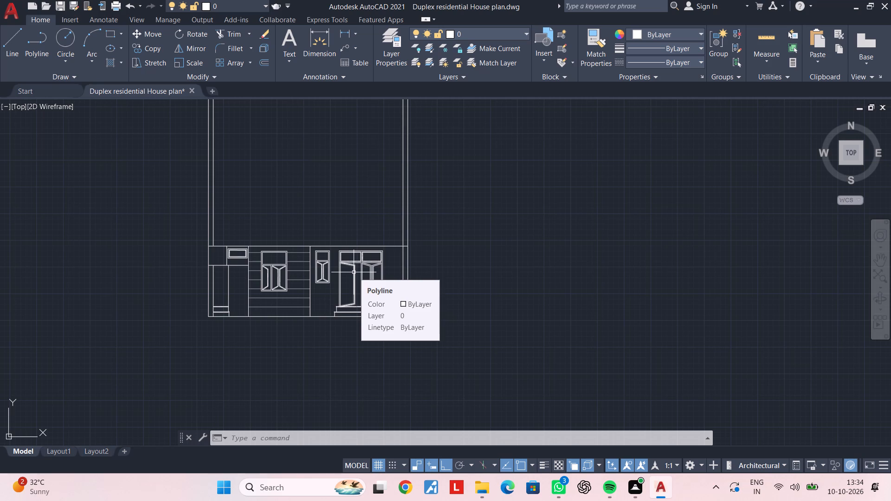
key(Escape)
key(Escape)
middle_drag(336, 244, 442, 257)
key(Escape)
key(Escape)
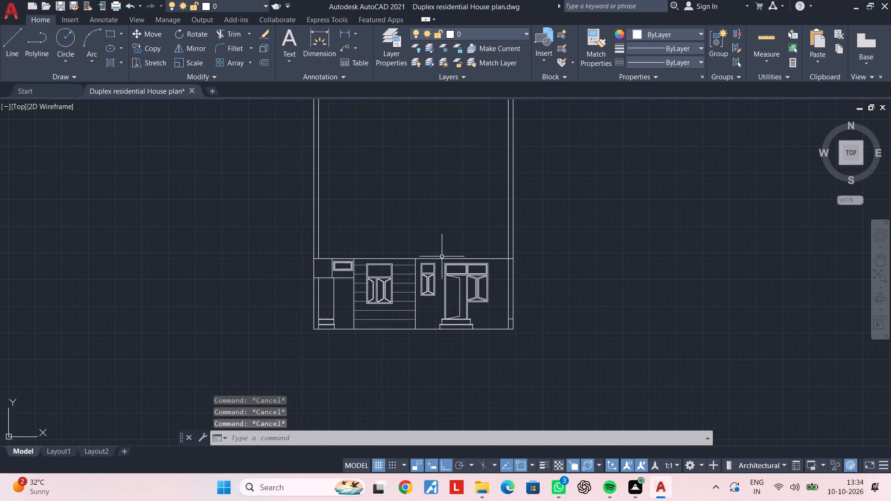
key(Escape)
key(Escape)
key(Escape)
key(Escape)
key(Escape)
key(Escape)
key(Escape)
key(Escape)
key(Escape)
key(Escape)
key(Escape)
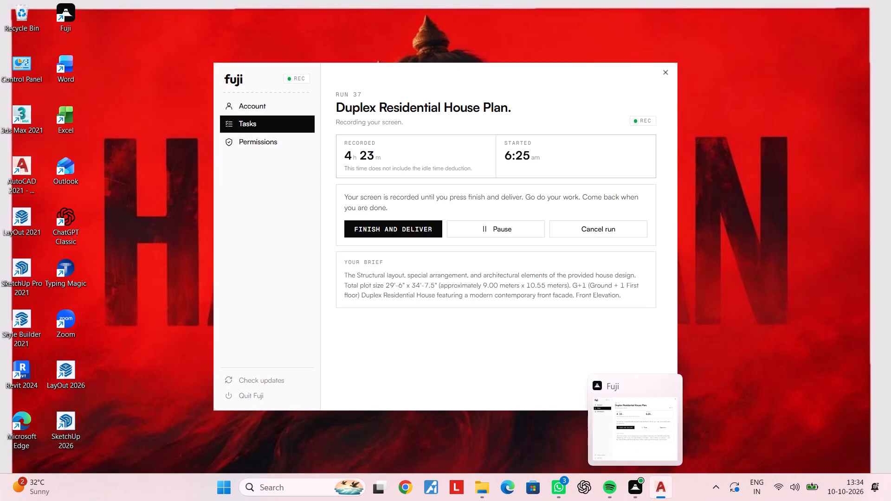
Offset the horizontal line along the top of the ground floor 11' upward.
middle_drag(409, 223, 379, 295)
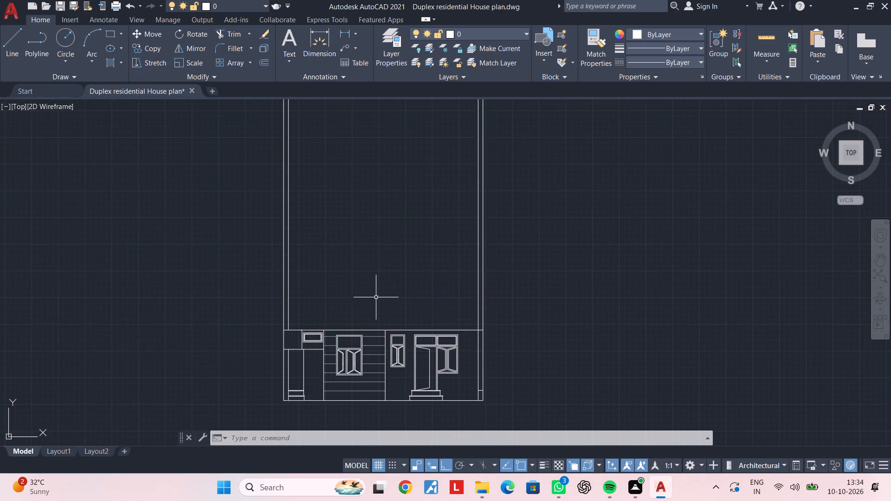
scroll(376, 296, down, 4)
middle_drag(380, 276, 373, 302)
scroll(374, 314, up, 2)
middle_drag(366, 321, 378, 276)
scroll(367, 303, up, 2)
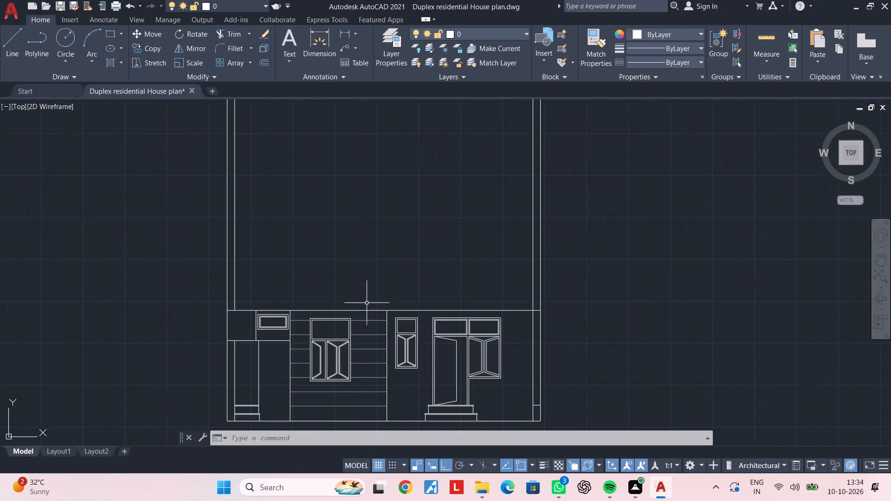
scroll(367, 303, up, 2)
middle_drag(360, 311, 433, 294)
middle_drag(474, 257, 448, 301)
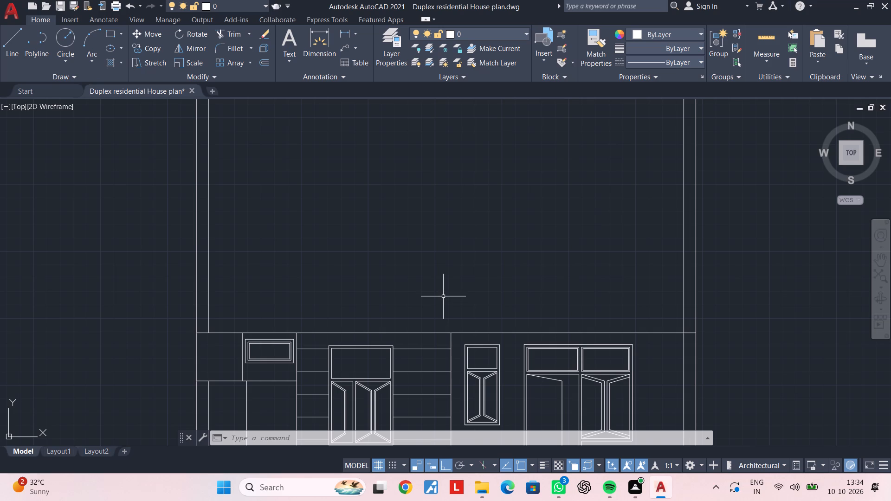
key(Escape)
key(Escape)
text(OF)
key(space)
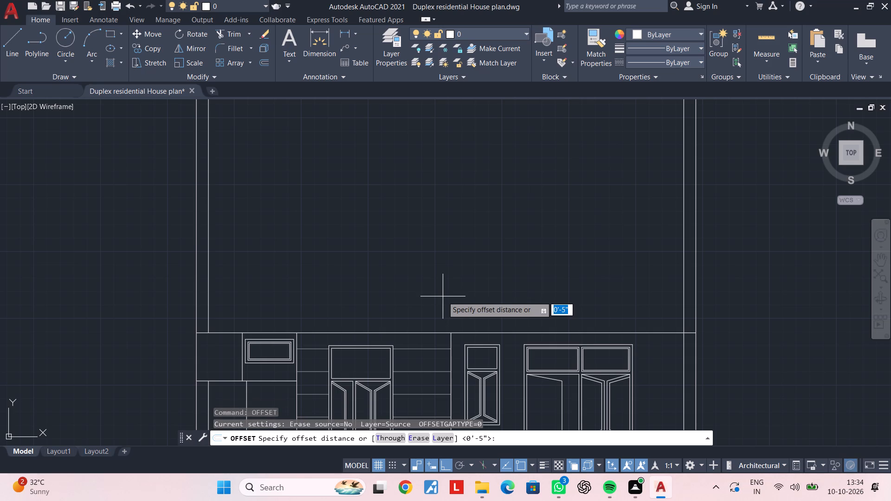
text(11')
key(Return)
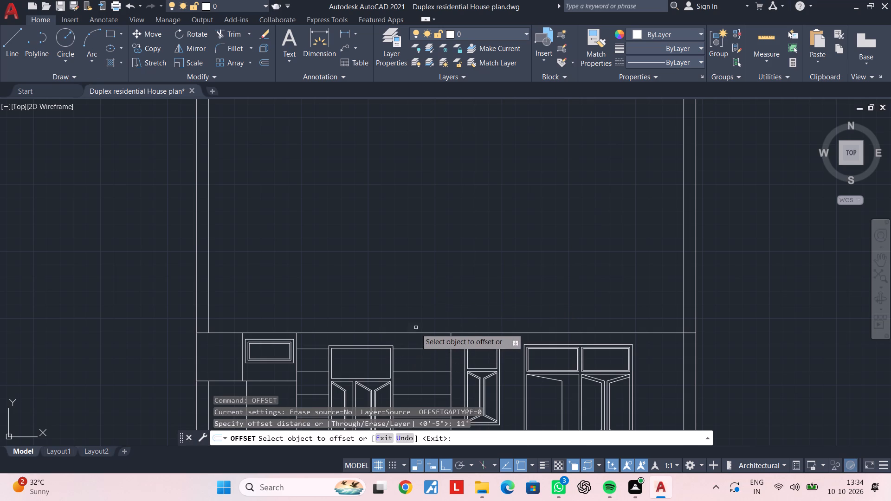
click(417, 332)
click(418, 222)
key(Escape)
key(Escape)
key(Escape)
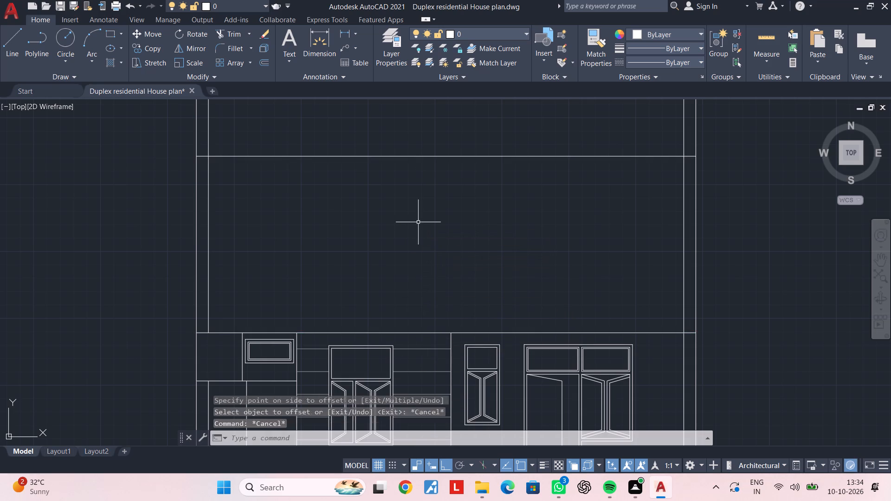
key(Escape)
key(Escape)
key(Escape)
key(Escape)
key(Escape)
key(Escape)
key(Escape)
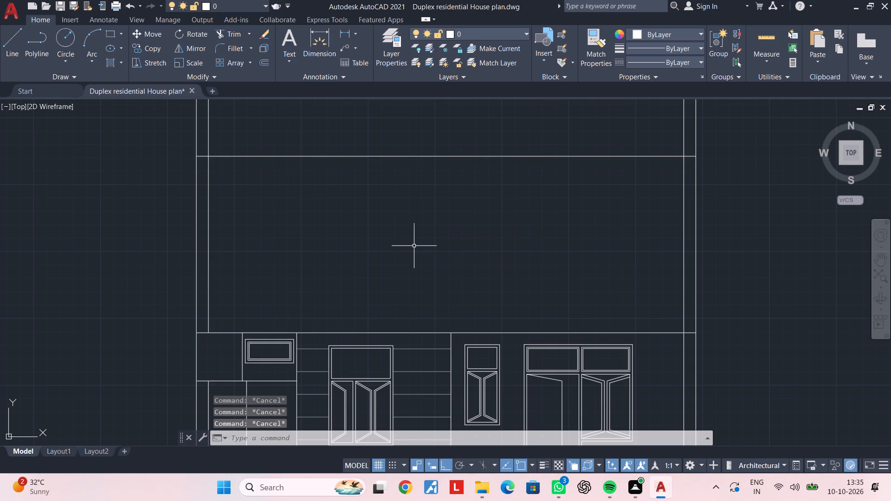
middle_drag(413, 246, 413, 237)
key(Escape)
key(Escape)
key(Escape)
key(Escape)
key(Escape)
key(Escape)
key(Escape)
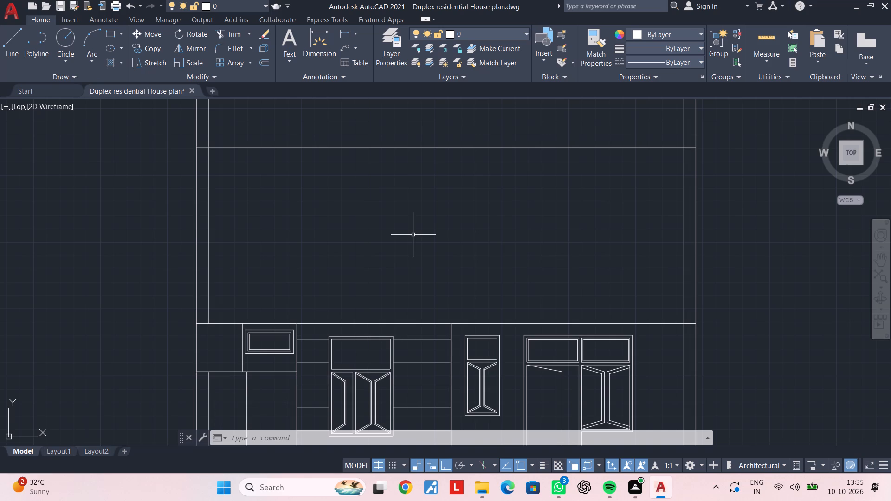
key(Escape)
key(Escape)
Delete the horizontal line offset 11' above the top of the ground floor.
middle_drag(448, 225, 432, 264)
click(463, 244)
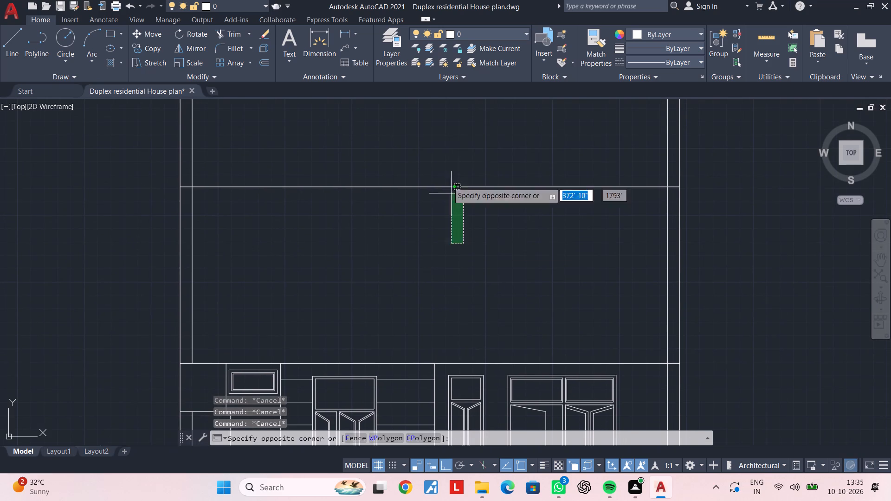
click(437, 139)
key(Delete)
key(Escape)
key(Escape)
Offset the ground floor's top line 3' upward.
text(OF 3')
key(Return)
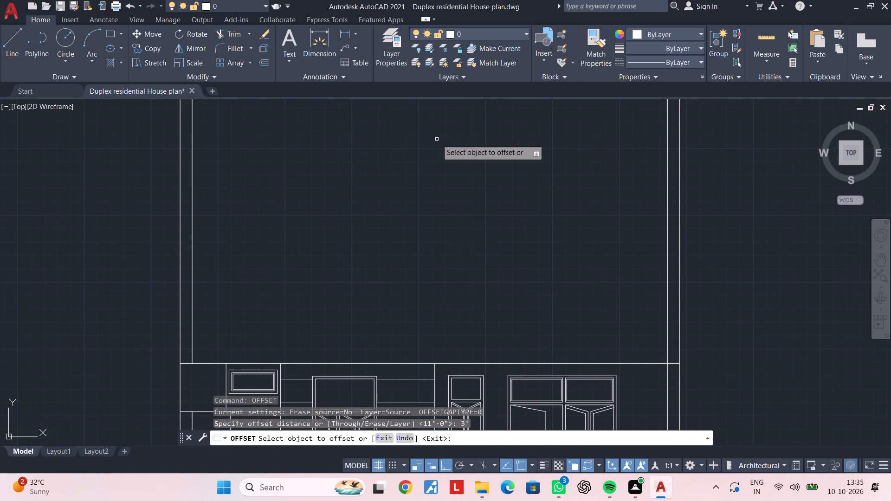
click(406, 363)
click(410, 344)
key(space)
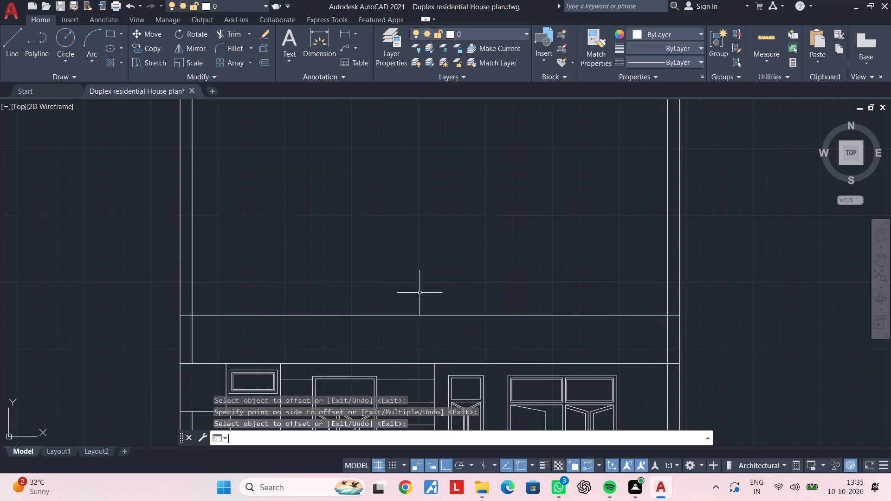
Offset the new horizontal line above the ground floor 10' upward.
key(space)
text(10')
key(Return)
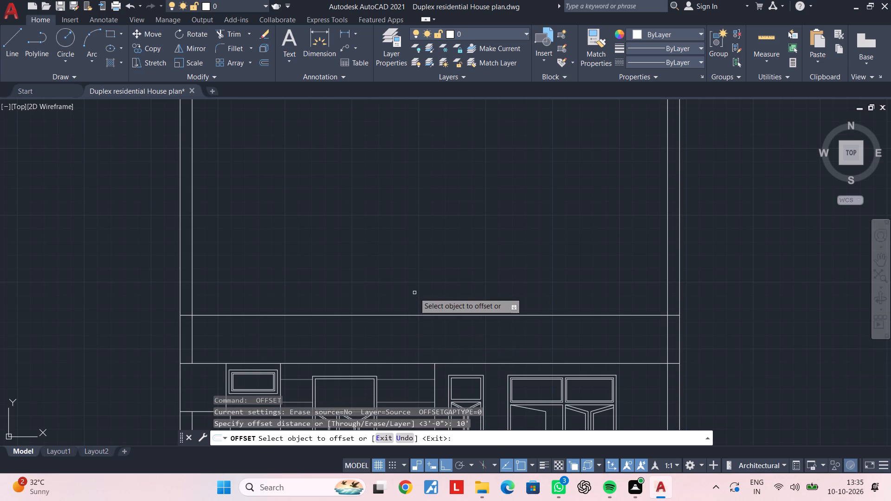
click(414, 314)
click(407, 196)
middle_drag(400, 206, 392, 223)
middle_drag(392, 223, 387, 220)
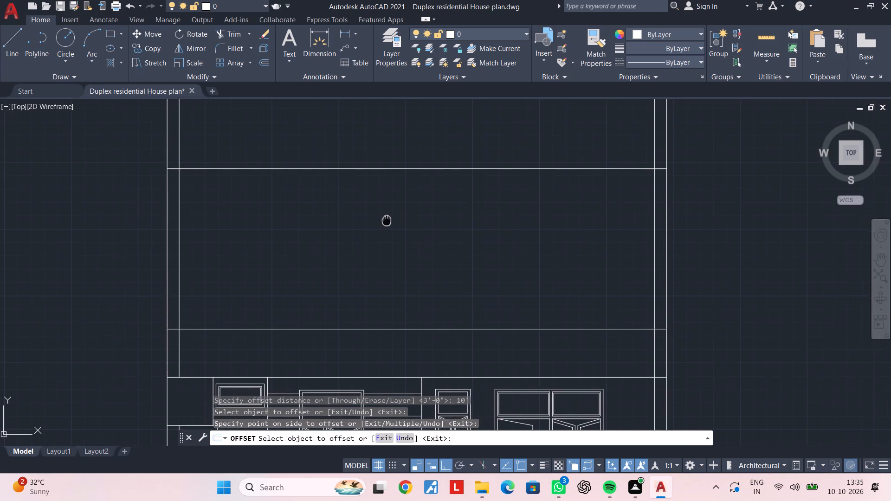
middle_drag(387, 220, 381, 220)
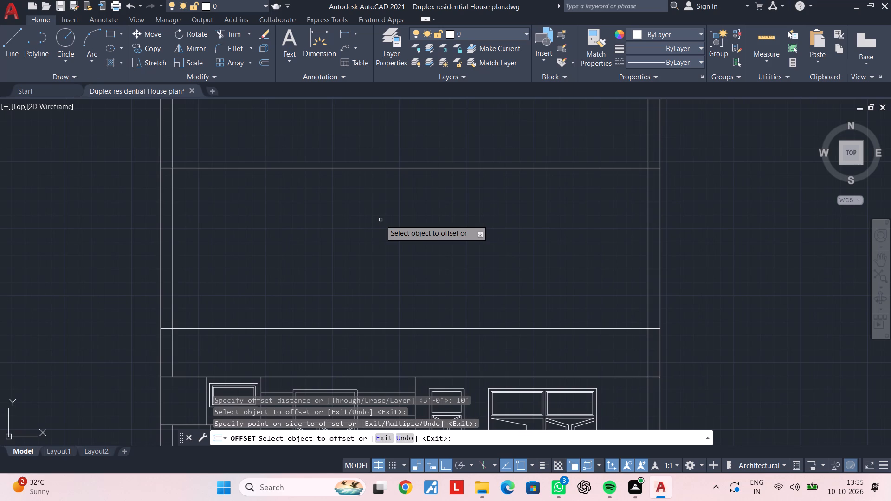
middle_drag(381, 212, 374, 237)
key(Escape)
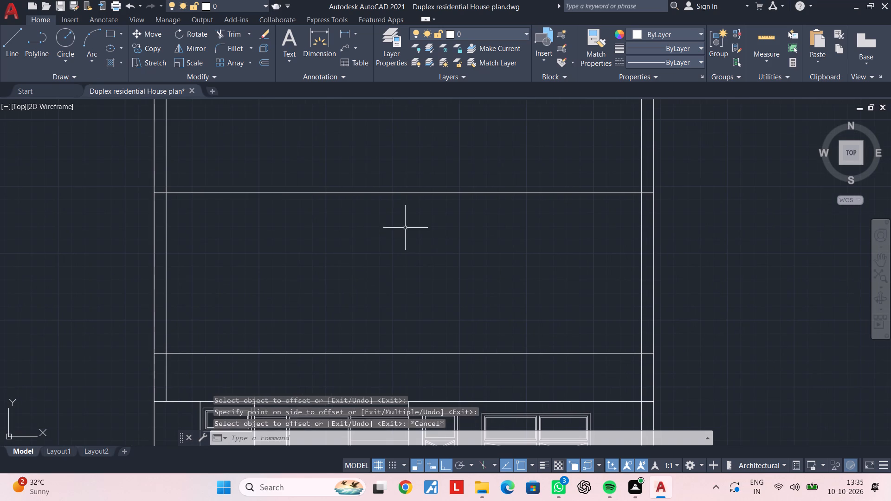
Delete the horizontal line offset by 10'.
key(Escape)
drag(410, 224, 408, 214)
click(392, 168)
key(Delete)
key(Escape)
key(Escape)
Offset the horizontal line 3' above the ground floor 11' upward to mark the upper floor's top.
text(OF 11')
key(Return)
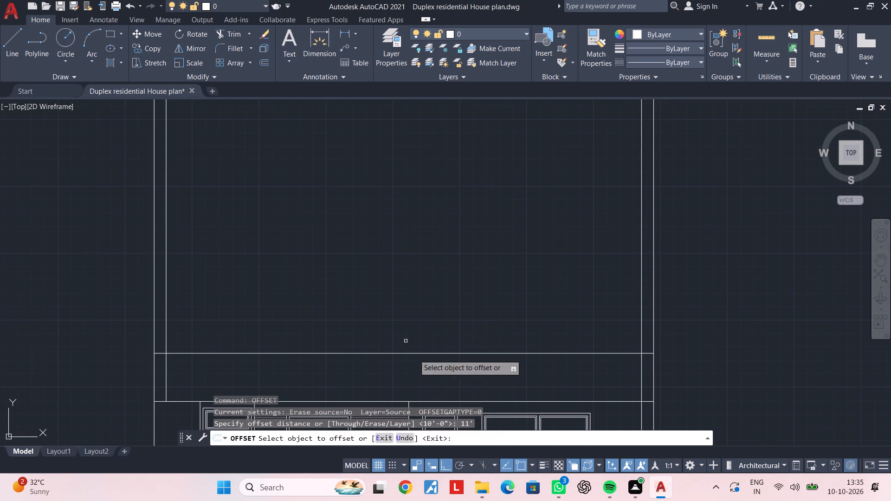
click(415, 353)
click(422, 186)
key(Escape)
key(Escape)
key(Escape)
middle_drag(362, 215, 425, 163)
key(Escape)
key(Escape)
key(Escape)
key(Escape)
key(Escape)
key(Escape)
key(Escape)
key(Escape)
key(Escape)
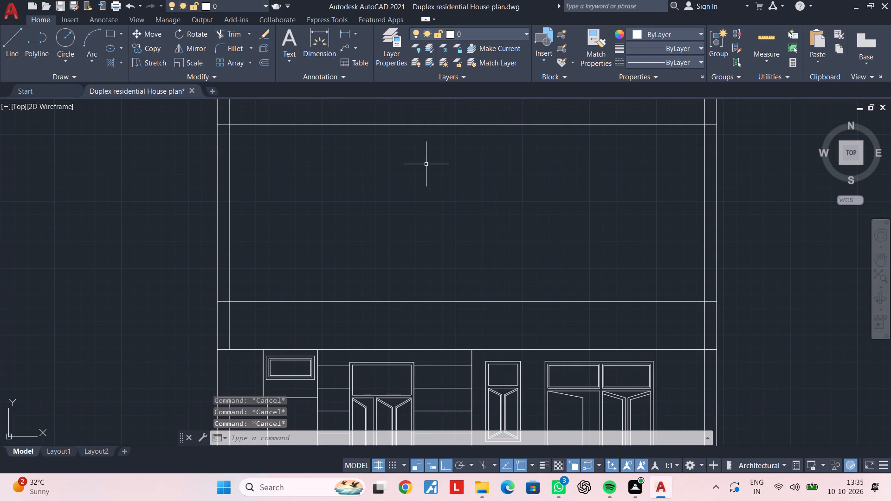
Draw a vertical line between the two new horizontal lines, close to the right edge of the window beside the entrance door.
middle_drag(526, 263, 458, 231)
key(Escape)
key(Escape)
key(Escape)
key(Escape)
key(Escape)
key(Escape)
key(Escape)
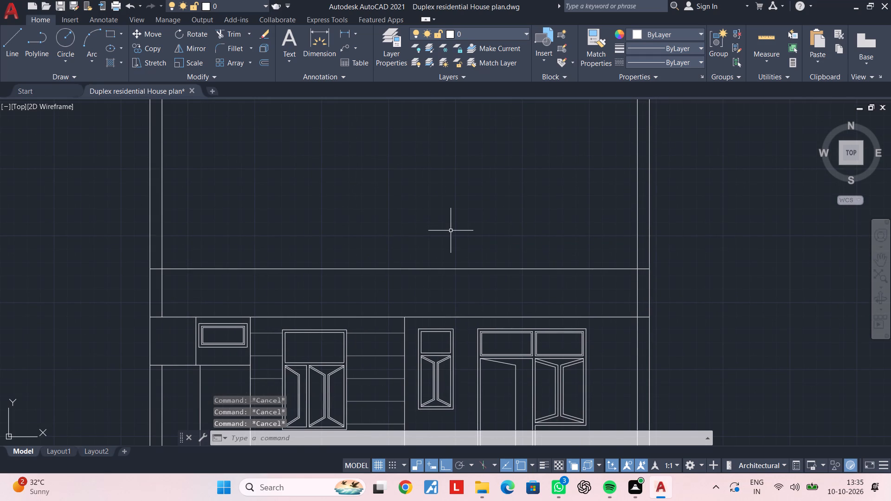
key(Escape)
key(Escape)
key(Escape)
key(l)
key(space)
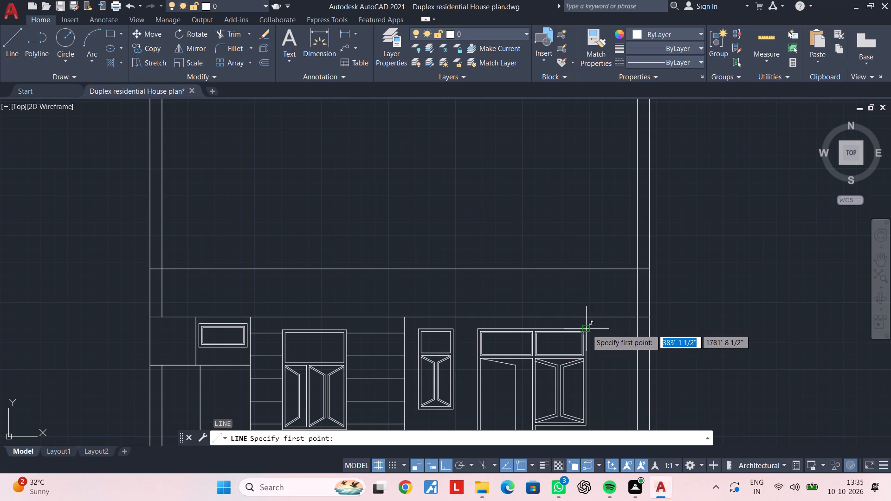
click(583, 268)
middle_drag(575, 203, 572, 317)
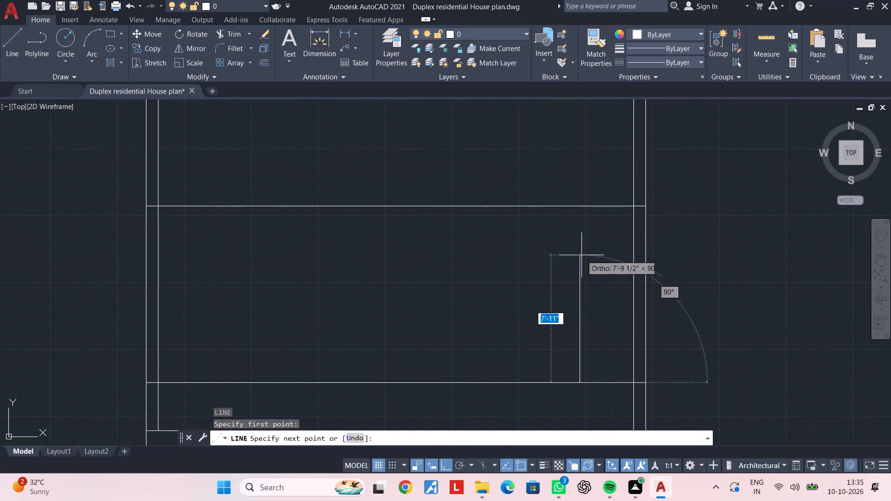
click(579, 204)
key(Escape)
key(Escape)
key(Escape)
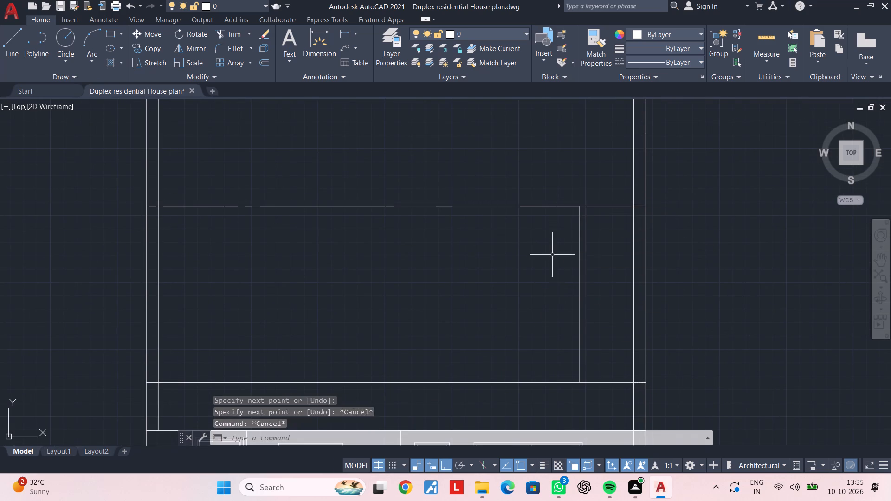
key(Escape)
key(Escape)
key(Escape)
Draw a vertical line from the ground floor's top line to the upper floor's top line, near the small ventilator's left edge.
middle_drag(535, 279, 639, 246)
key(Escape)
key(Escape)
key(Escape)
key(Escape)
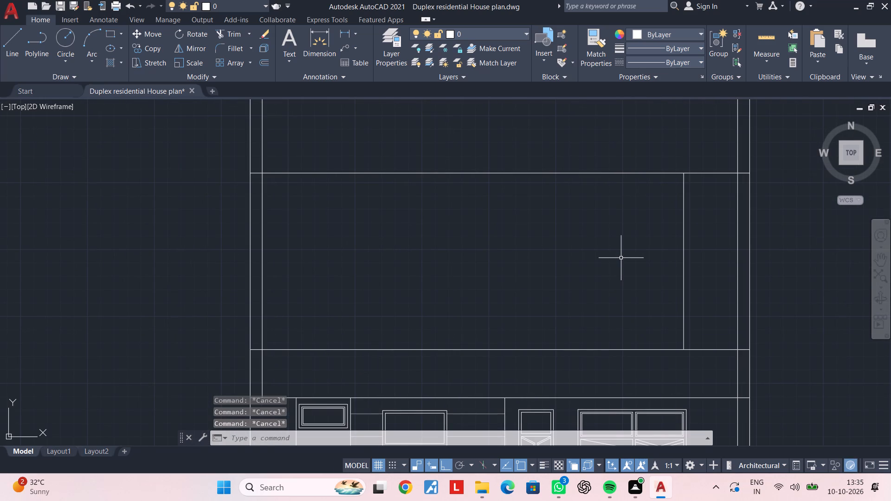
key(Escape)
key(Escape)
middle_drag(525, 264, 643, 261)
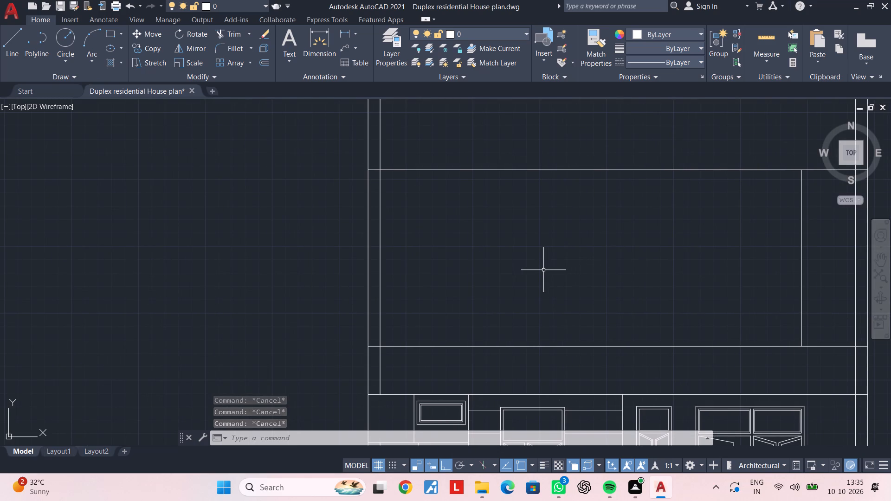
middle_drag(491, 274, 561, 233)
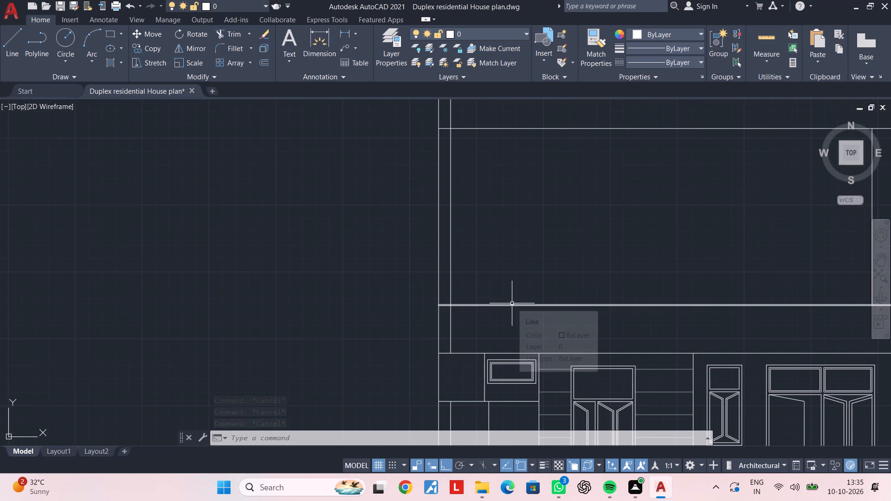
key(space)
scroll(480, 345, up, 1)
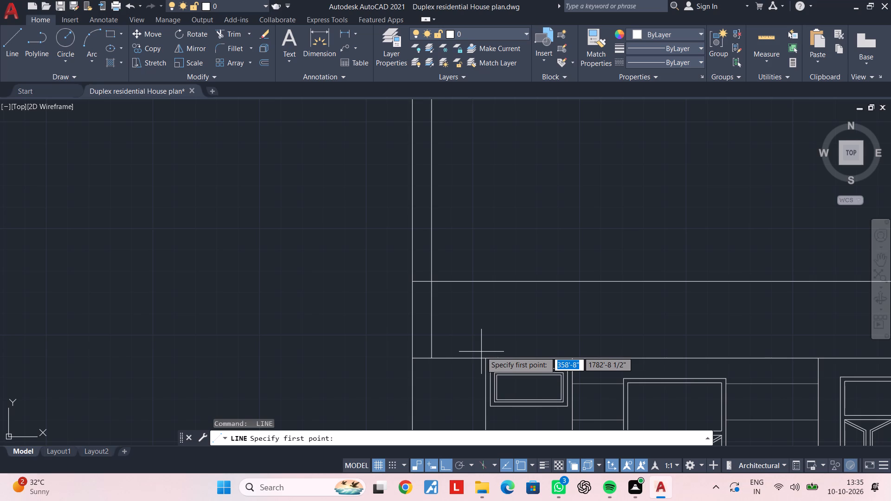
scroll(481, 352, down, 1)
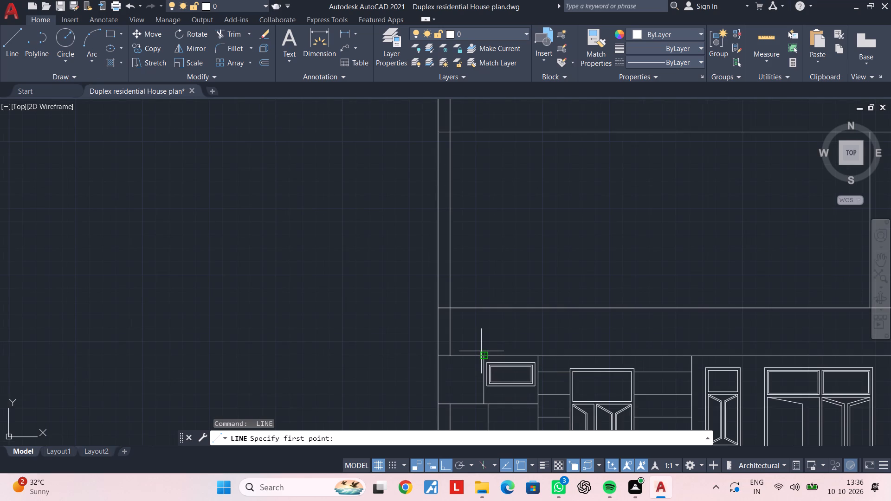
scroll(482, 352, up, 1)
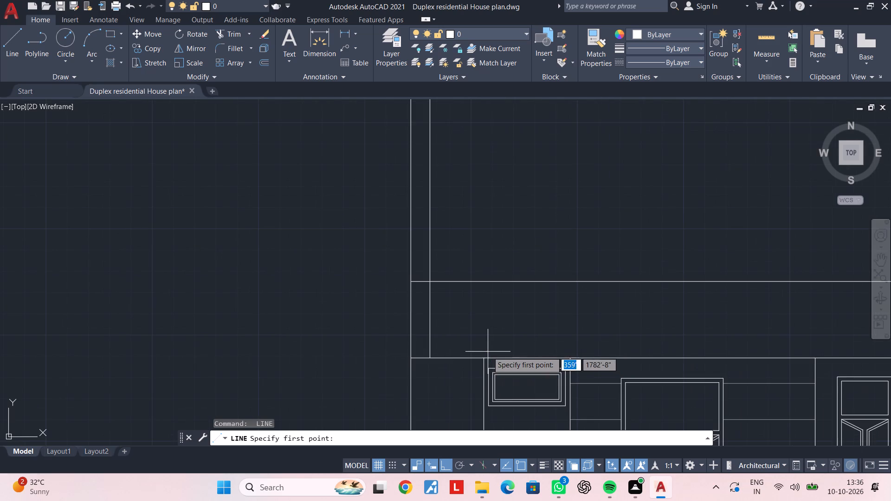
scroll(486, 356, up, 3)
click(485, 364)
scroll(494, 230, down, 2)
middle_drag(497, 245, 474, 379)
scroll(475, 149, down, 2)
middle_drag(475, 151, 462, 296)
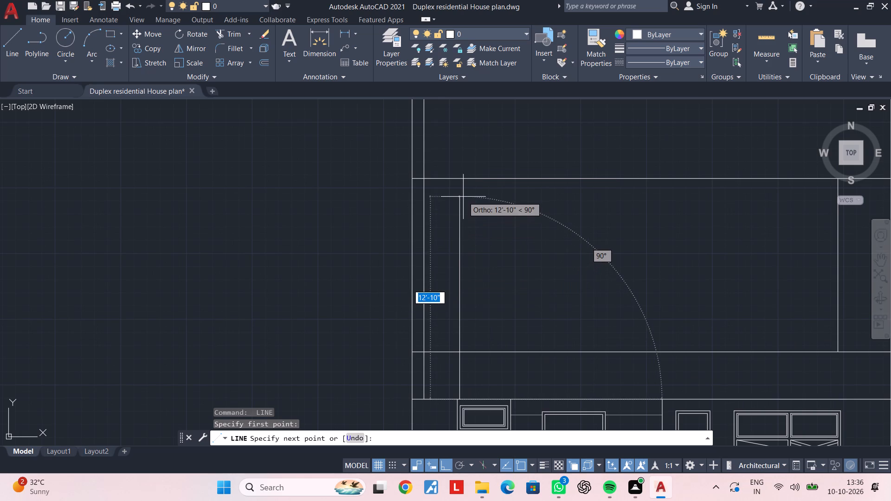
middle_drag(463, 184, 454, 275)
click(453, 270)
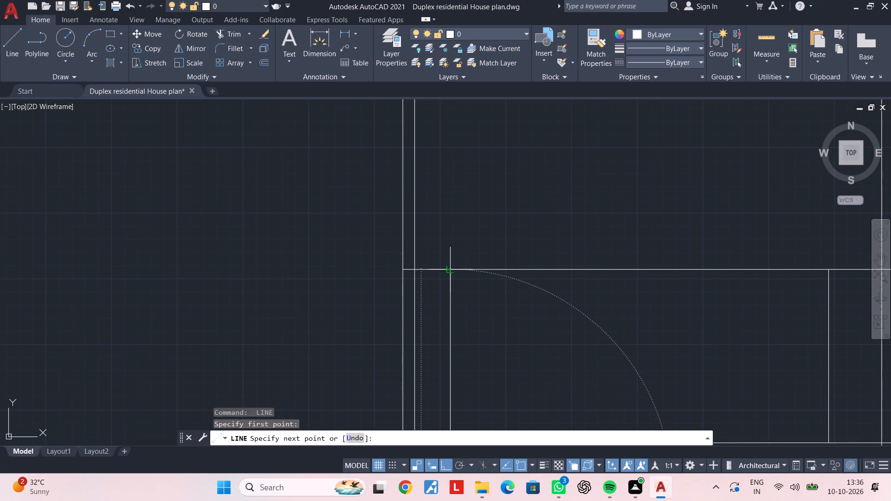
middle_drag(469, 337, 464, 194)
key(Escape)
key(Escape)
middle_drag(474, 267, 472, 242)
key(Escape)
key(Escape)
key(Escape)
key(Escape)
key(Escape)
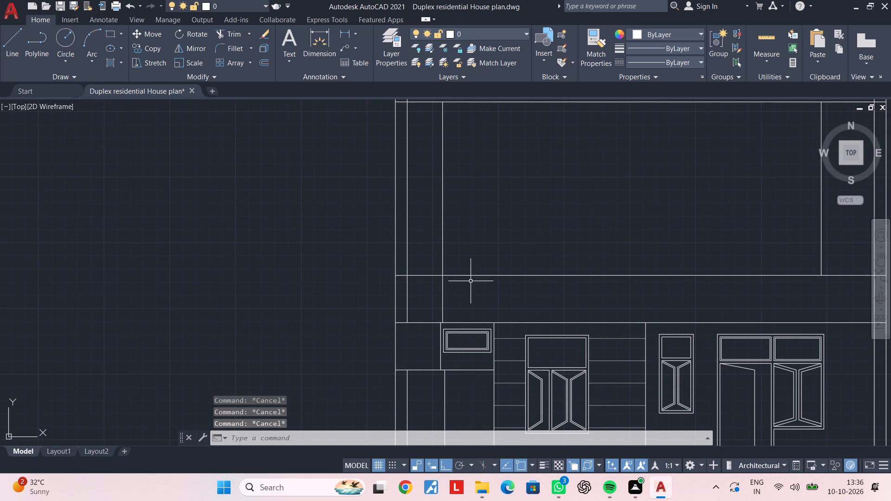
Trim the horizontal line 3' above the ground floor back to the vertical line near the small ventilator, removing both segments on its outer side.
middle_drag(470, 282, 452, 284)
key(Escape)
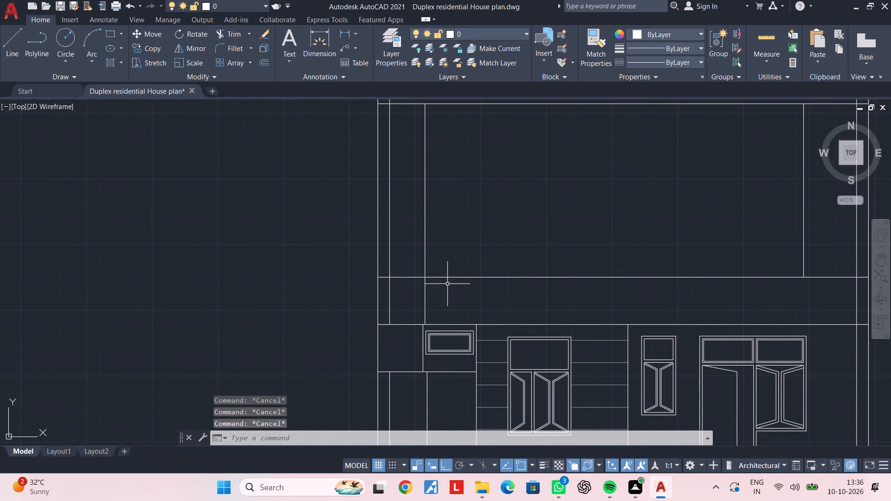
key(Escape)
text(TR)
key(space)
click(409, 284)
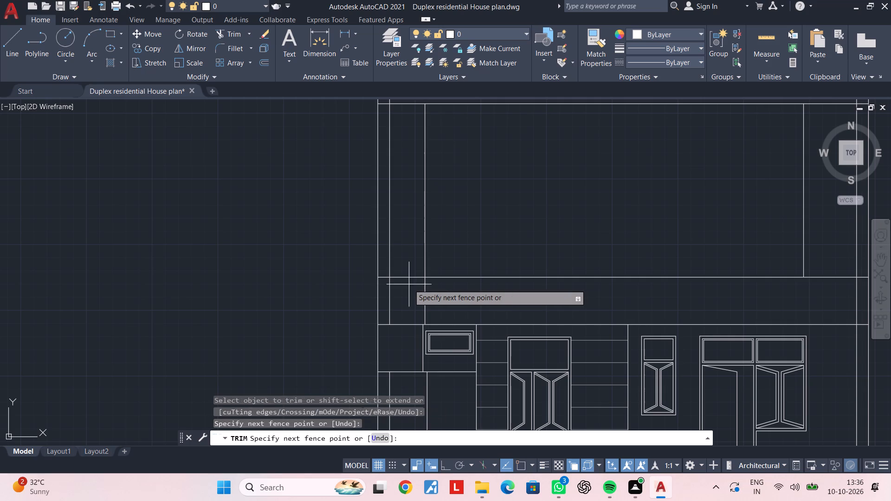
click(408, 268)
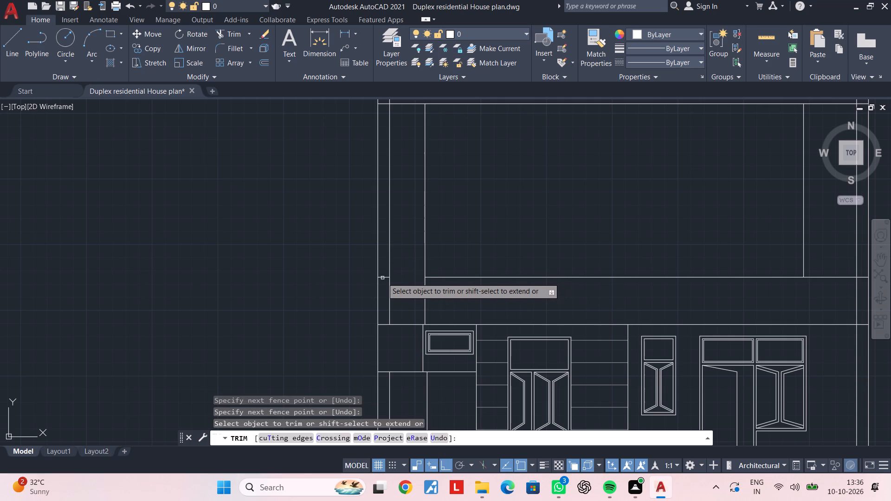
click(382, 278)
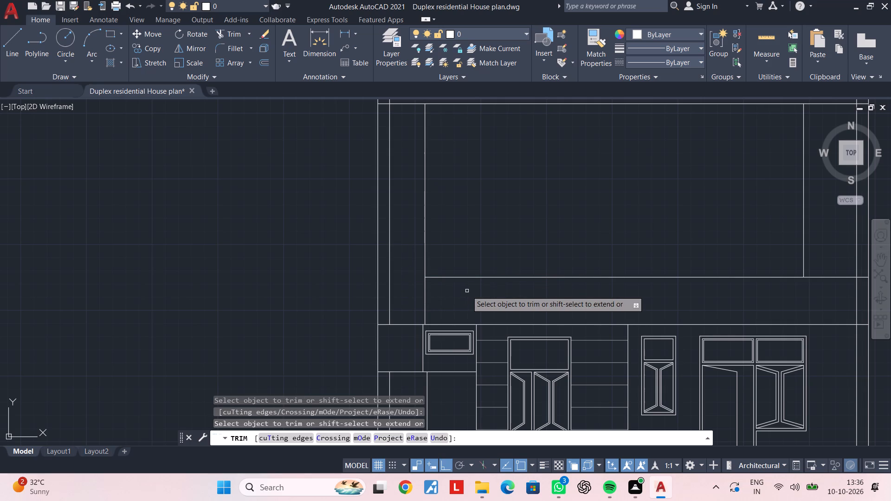
middle_drag(550, 295, 433, 284)
key(Escape)
key(Escape)
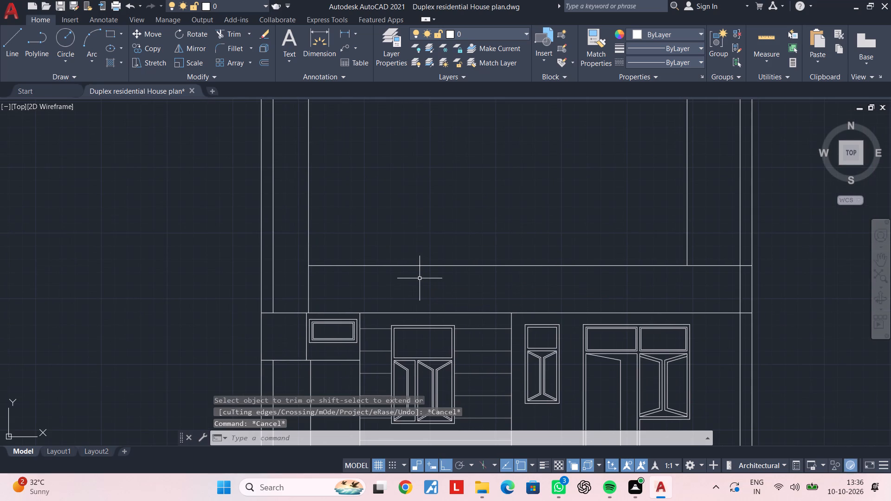
Draw a short vertical line from the ground floor's top line to the line 3' above it, roughly over the middle of the ground-floor window beside the ventilator.
key(Escape)
text(L)
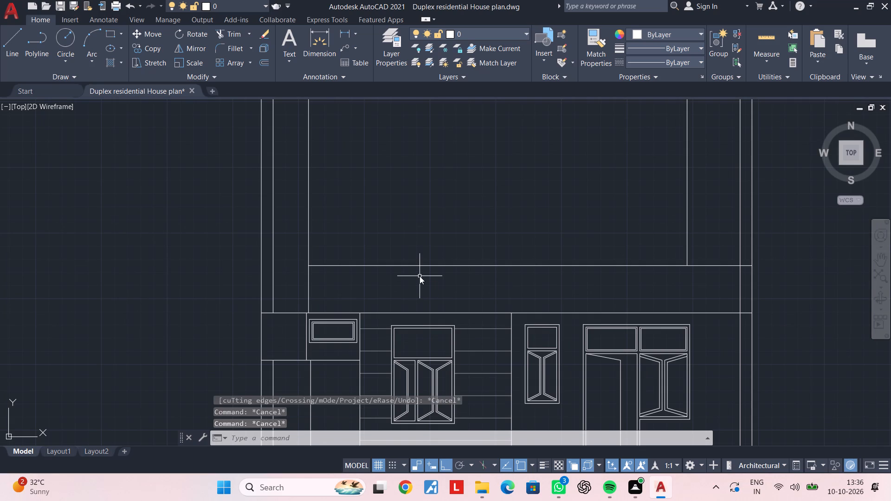
key(space)
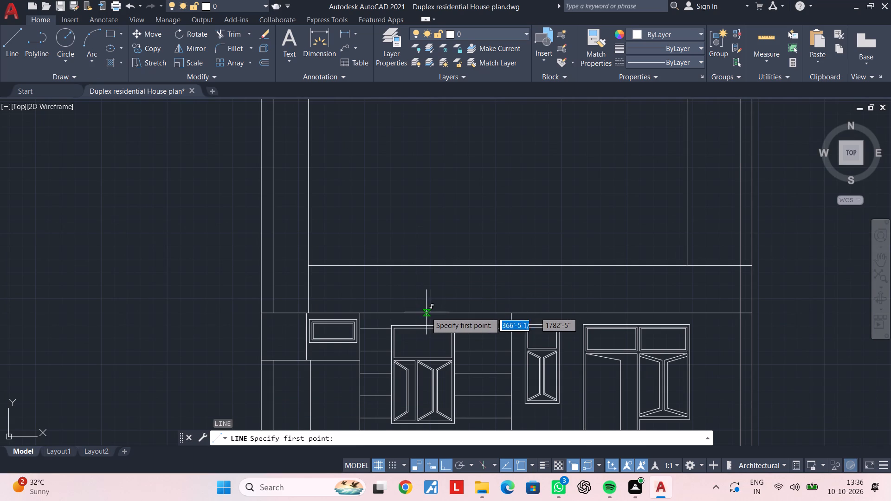
click(426, 312)
click(425, 266)
key(Escape)
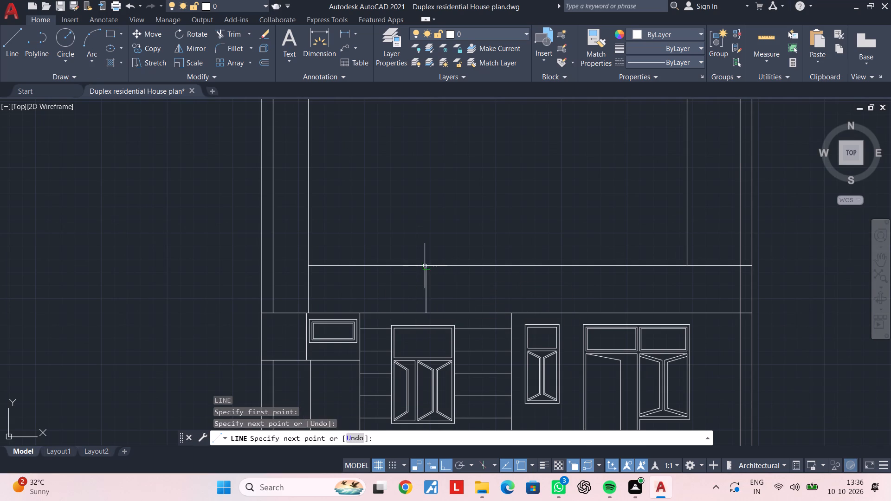
key(Escape)
key(Escape)
key(Escape)
key(Escape)
key(Escape)
key(Escape)
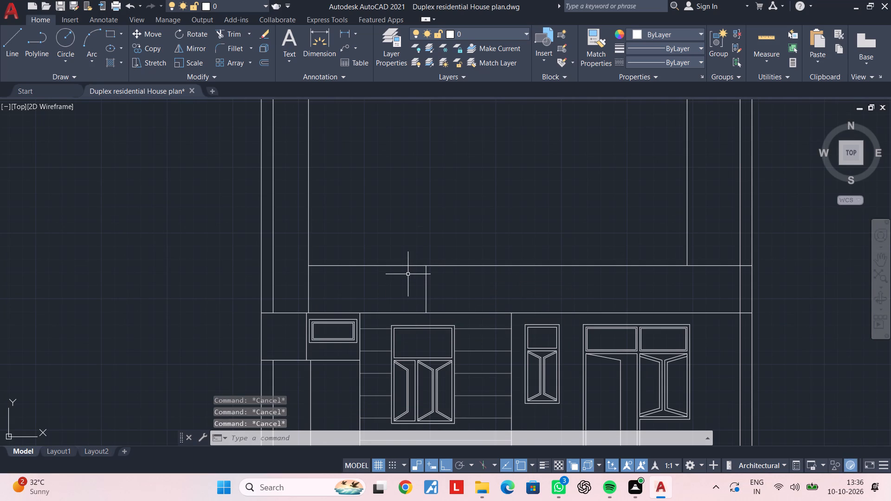
Examine the front balcony, glass and windows on the floor plan and compare them with the elevation's upper-floor outline.
middle_drag(408, 274, 345, 257)
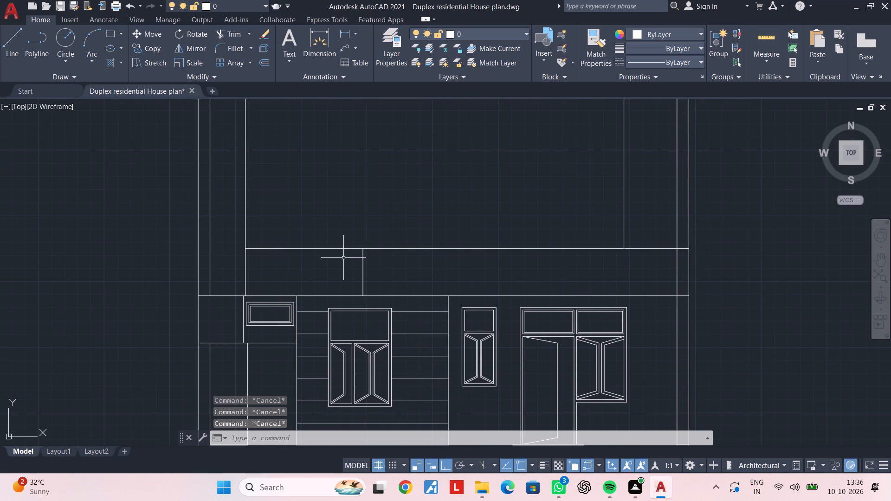
middle_drag(334, 276, 361, 284)
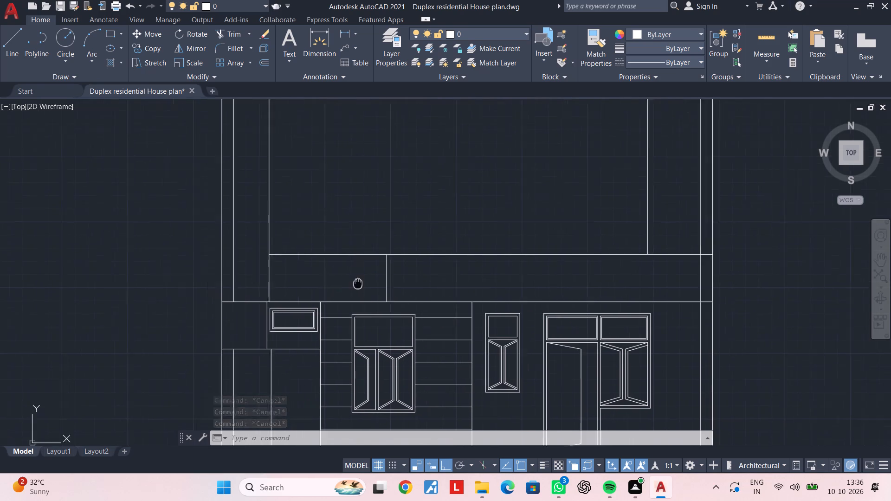
middle_drag(361, 284, 394, 298)
key(Escape)
key(Escape)
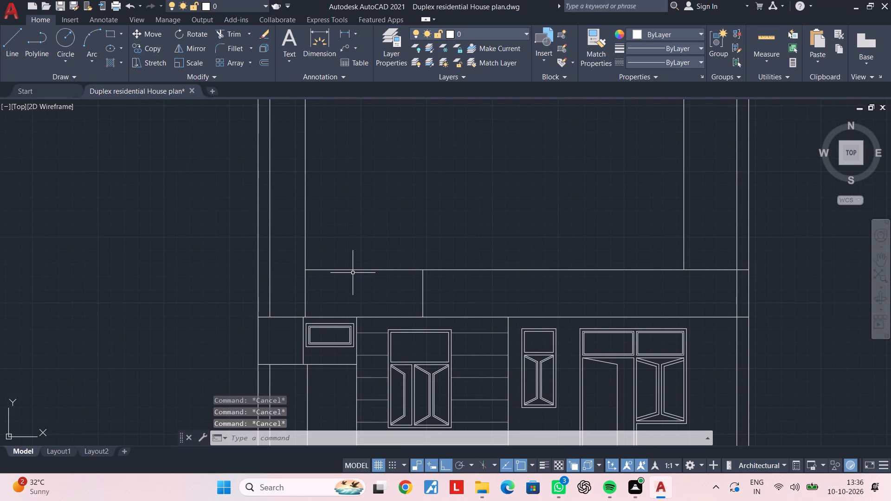
scroll(353, 273, down, 2)
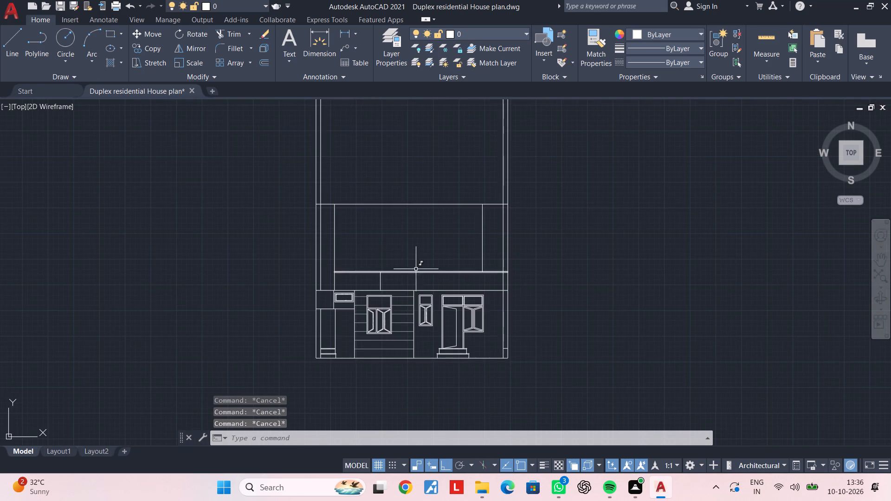
scroll(428, 255, down, 2)
scroll(484, 142, up, 5)
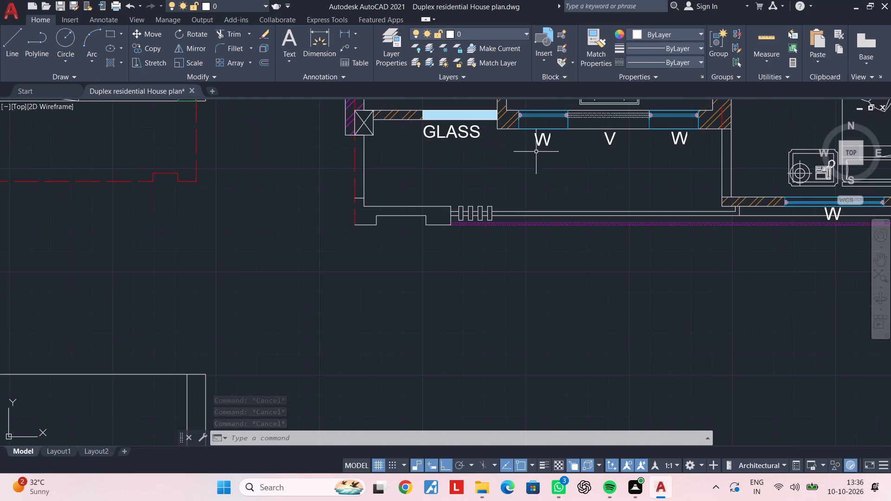
middle_drag(550, 173, 512, 175)
scroll(431, 238, down, 1)
middle_drag(431, 238, 511, 172)
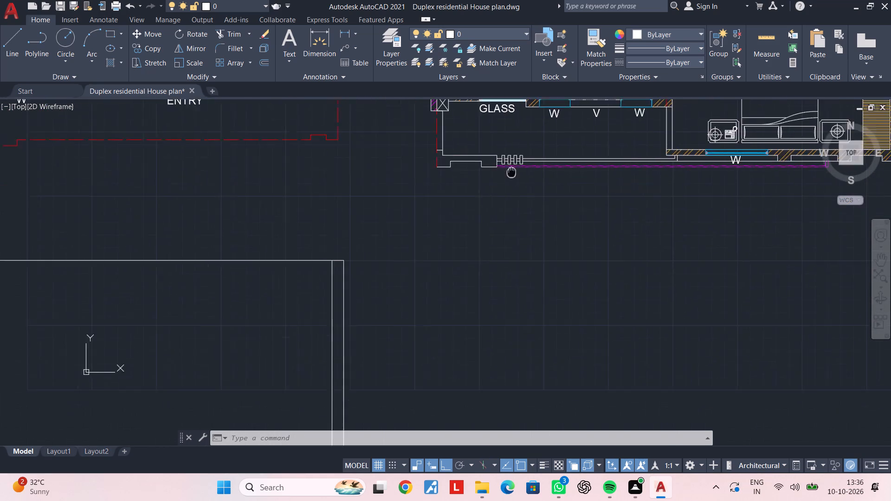
middle_drag(511, 172, 522, 168)
scroll(522, 168, up, 2)
scroll(522, 168, down, 3)
middle_drag(522, 168, 615, 167)
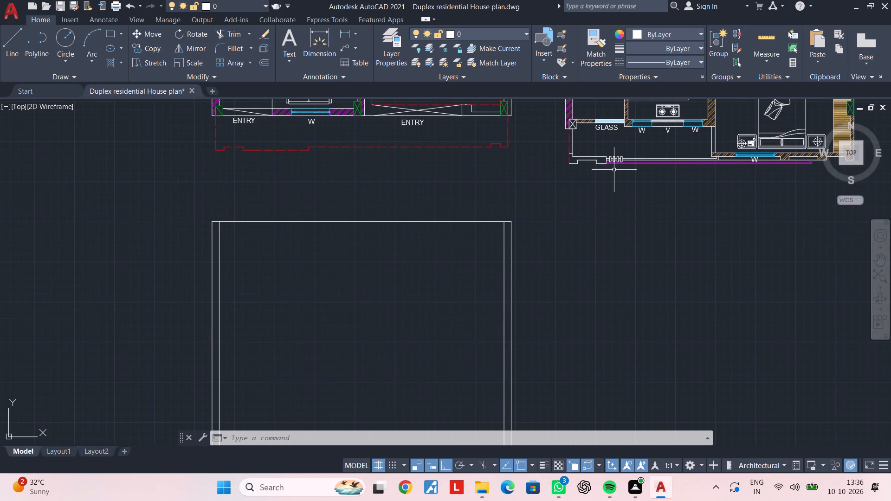
middle_drag(605, 187, 617, 147)
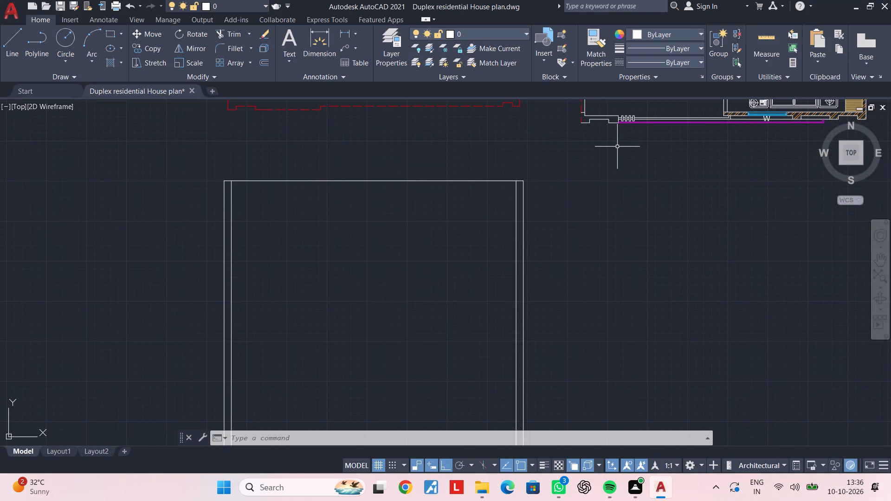
scroll(617, 147, down, 2)
middle_drag(616, 175, 615, 196)
middle_drag(546, 264, 556, 227)
scroll(531, 296, up, 2)
middle_drag(524, 293, 543, 243)
middle_drag(490, 227, 491, 269)
middle_drag(467, 258, 495, 237)
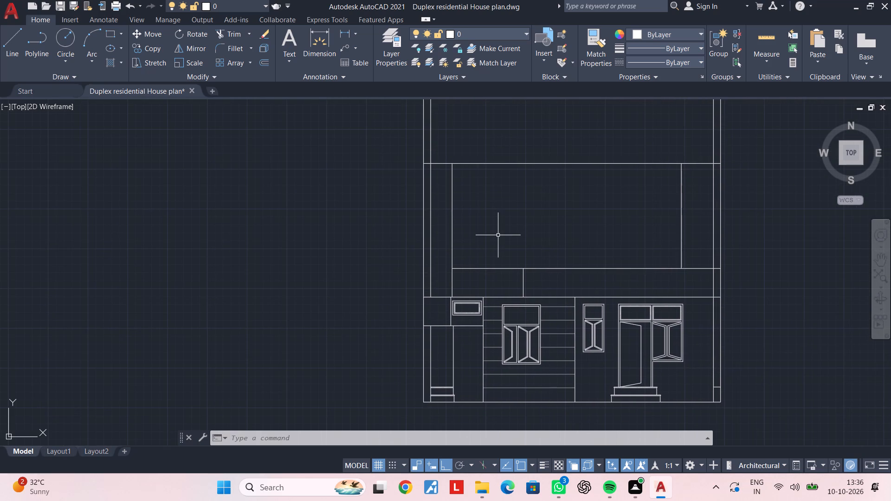
key(Escape)
scroll(498, 235, down, 4)
scroll(504, 238, up, 4)
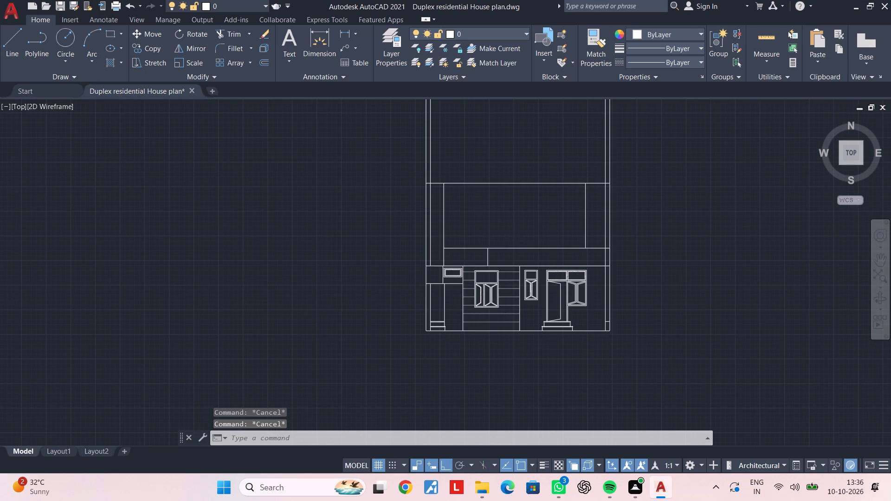
middle_drag(555, 248, 478, 261)
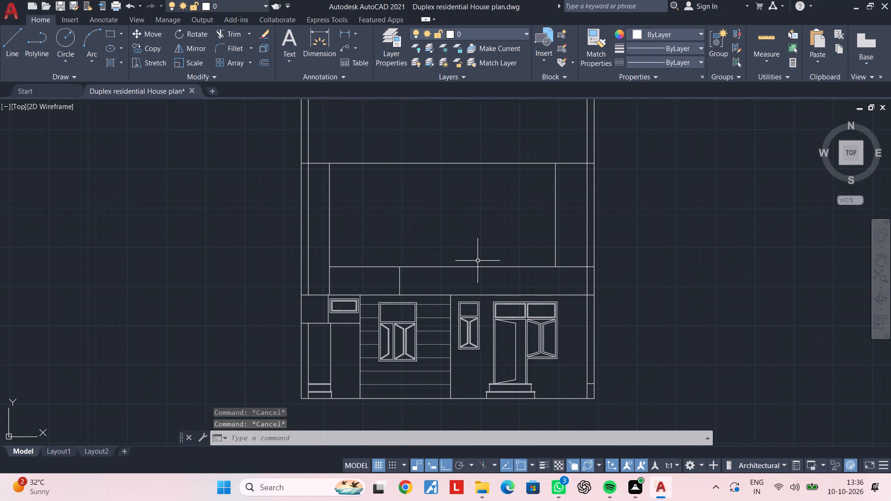
key(Escape)
key(Escape)
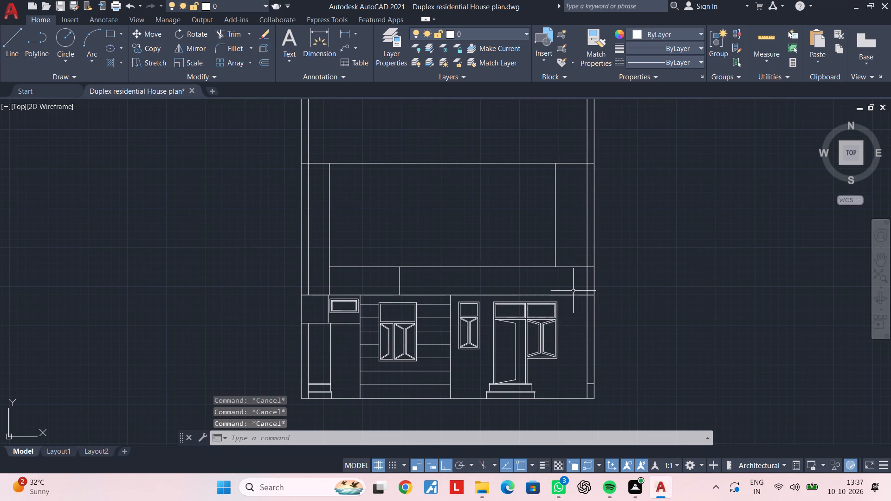
Extend the upper floor's vertical line near the entrance-side window down to the ground floor's top line.
middle_drag(573, 291, 528, 291)
key(Escape)
key(Escape)
key(t)
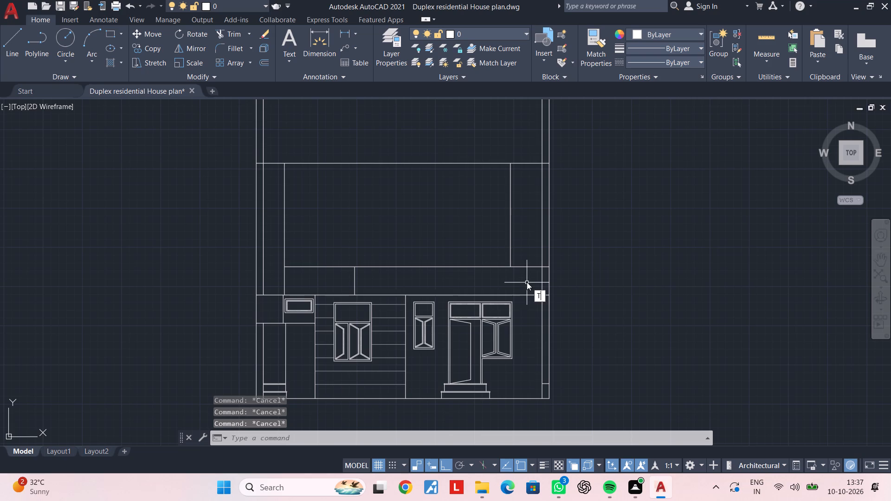
text(R)
key(space)
key(Escape)
key(Escape)
text(EX)
key(space)
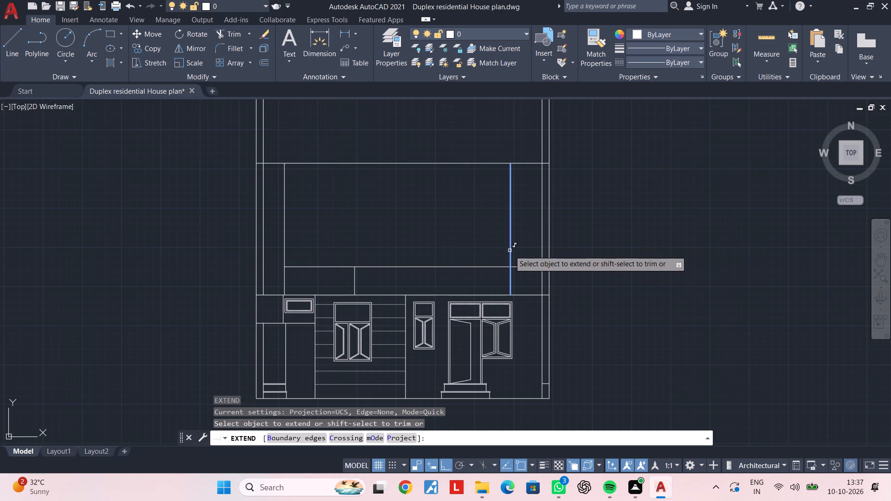
click(510, 250)
key(Escape)
key(Escape)
key(Escape)
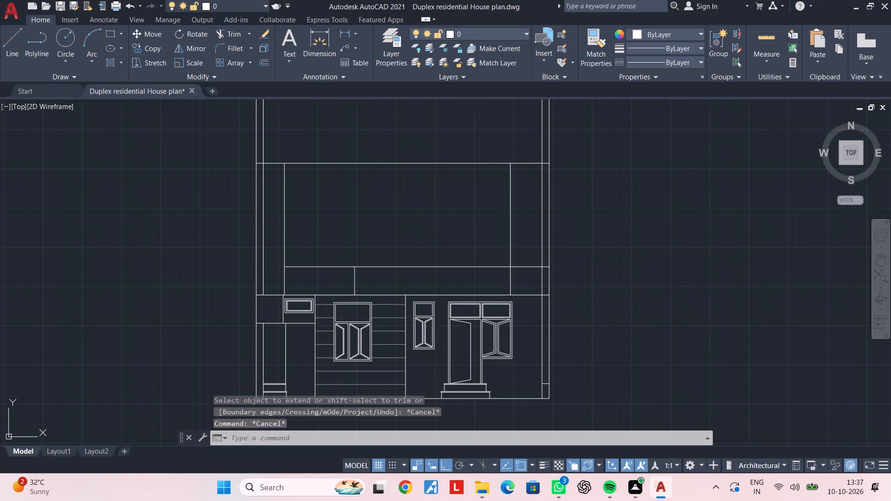
Trim the line 3' above the ground floor back to the extended vertical line, removing both segments toward the entrance-side outer wall.
text(TR)
key(space)
scroll(532, 260, up, 1)
click(531, 252)
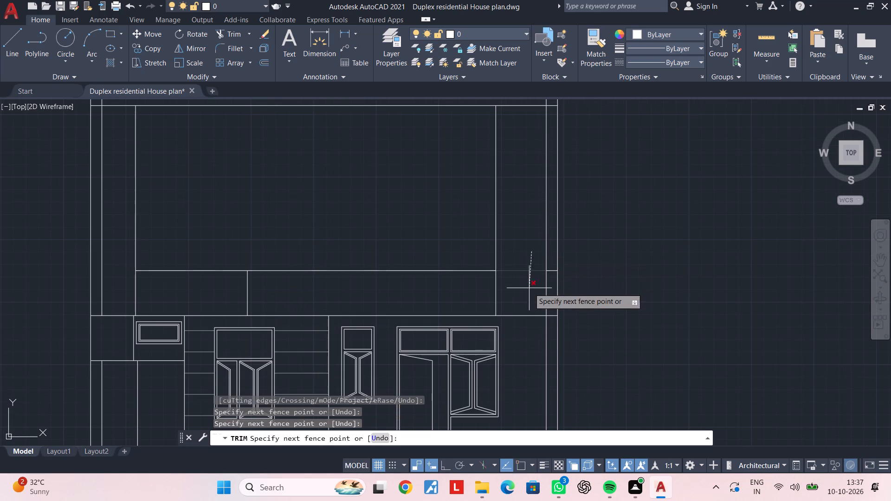
click(529, 288)
scroll(543, 275, up, 1)
click(557, 268)
key(Escape)
scroll(511, 263, down, 1)
middle_drag(518, 266, 544, 328)
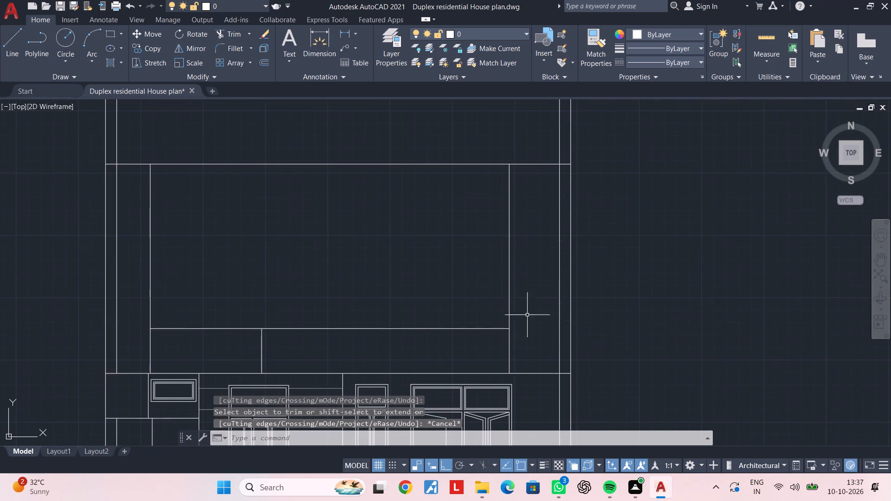
middle_drag(485, 287, 523, 282)
key(Escape)
key(Escape)
key(Escape)
key(Escape)
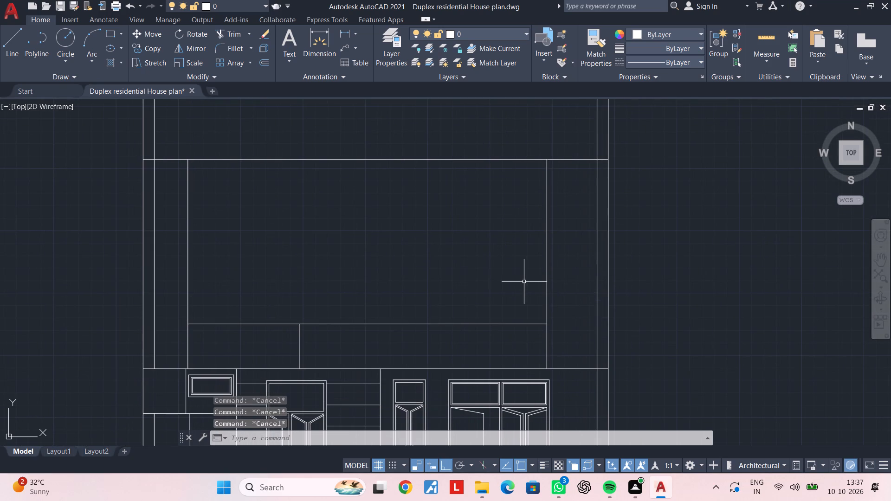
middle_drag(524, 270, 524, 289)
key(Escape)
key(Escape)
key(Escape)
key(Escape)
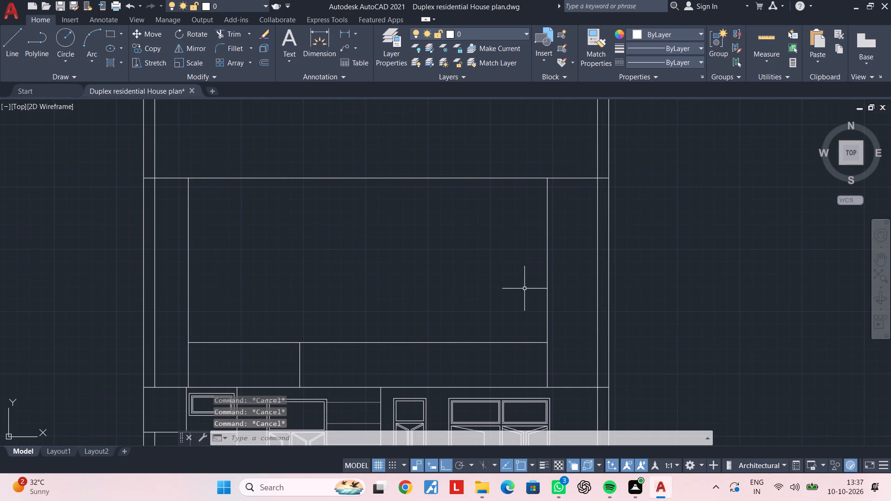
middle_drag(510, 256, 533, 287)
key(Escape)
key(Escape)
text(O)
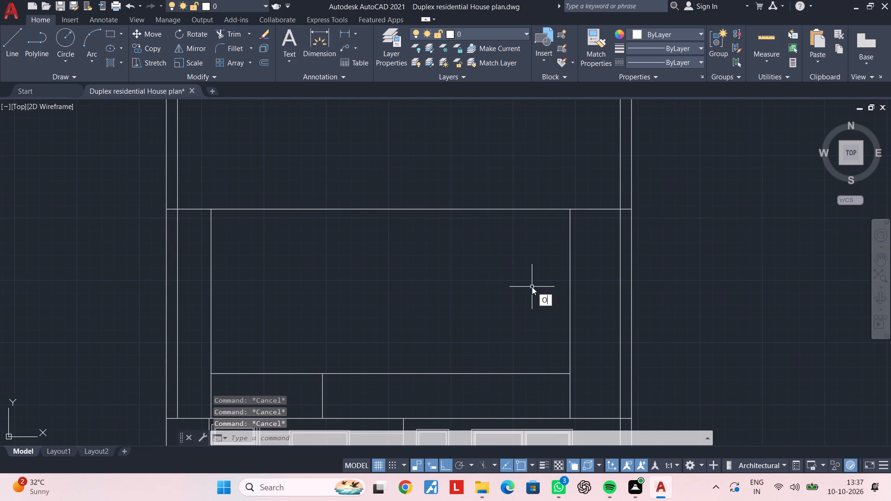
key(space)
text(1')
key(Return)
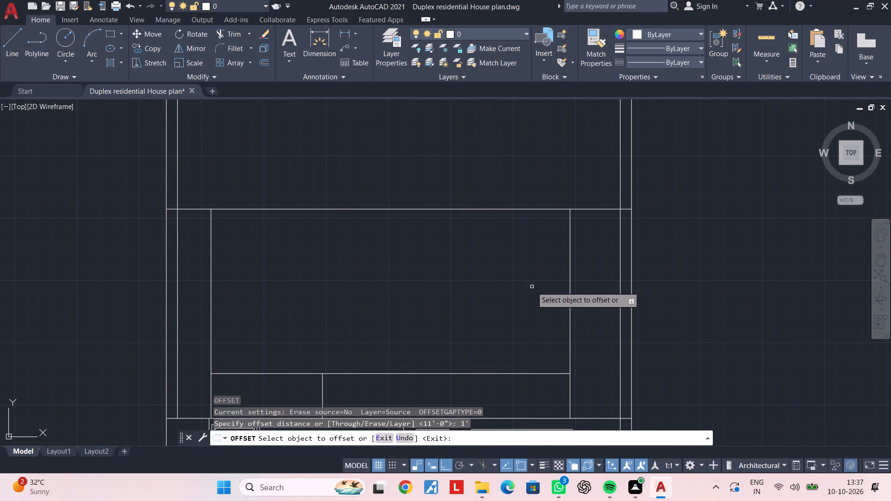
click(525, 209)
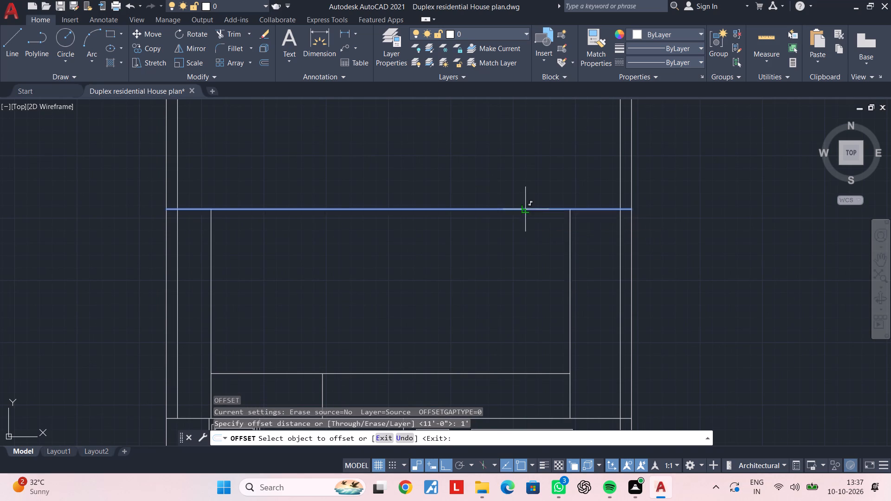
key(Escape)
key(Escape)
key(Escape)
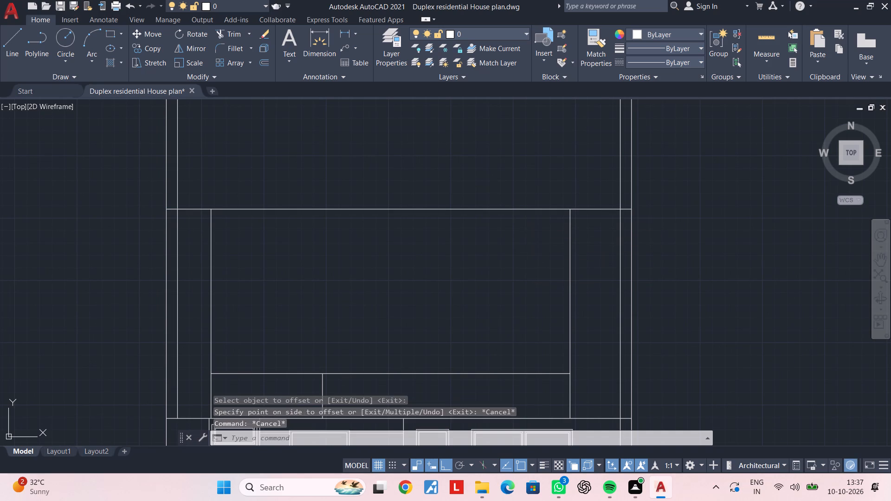
Offset the upper floor's top line 2' downward.
text(OF 2')
key(Return)
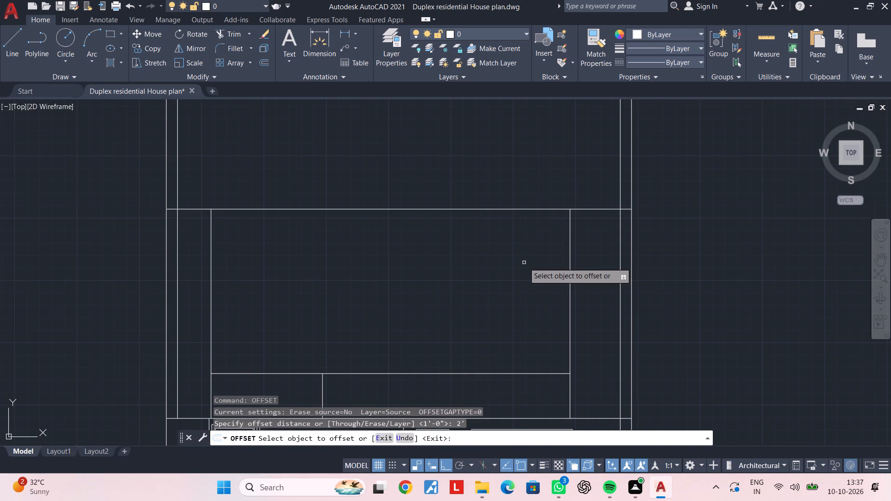
click(549, 209)
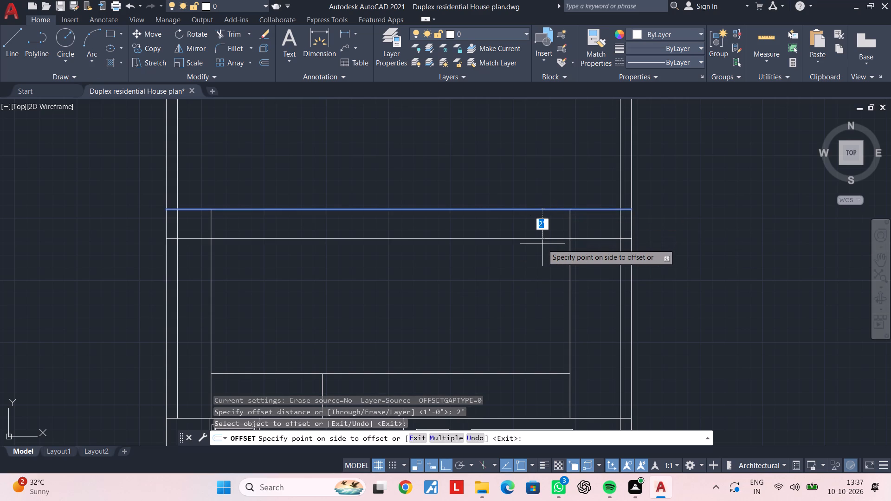
click(542, 244)
key(Escape)
key(Escape)
Trim the line 2' below the upper floor's top line back to the two inner vertical lines, removing its ends on both sides.
text(TR)
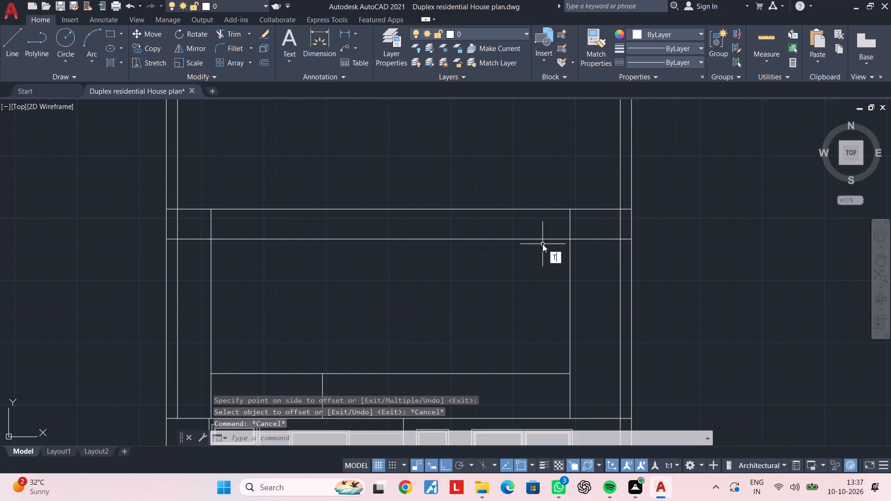
key(space)
click(583, 239)
click(629, 239)
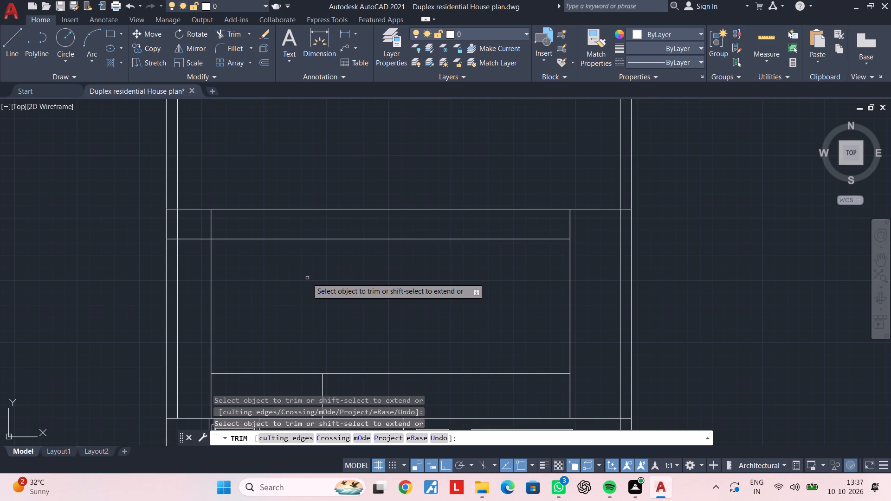
middle_drag(307, 278, 394, 278)
click(279, 238)
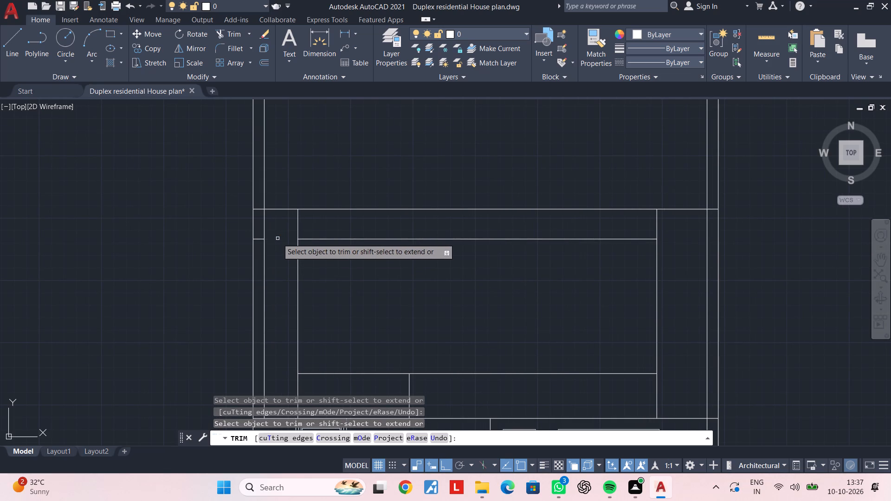
click(257, 239)
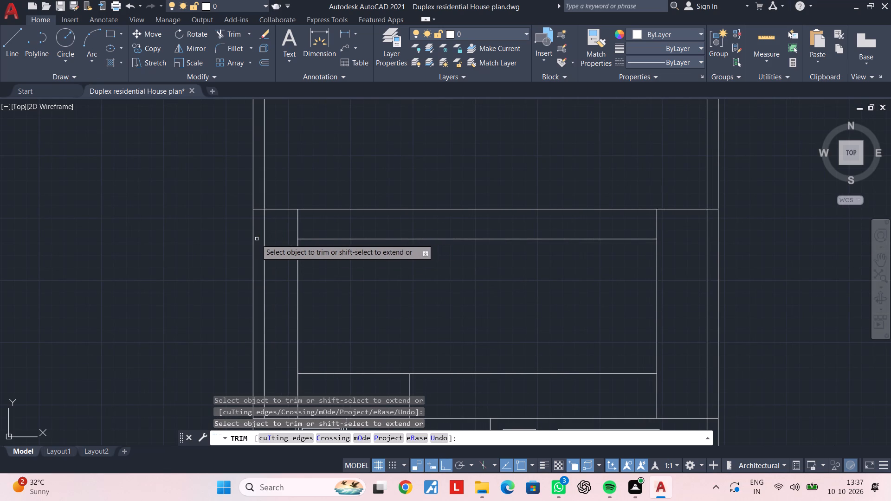
key(Escape)
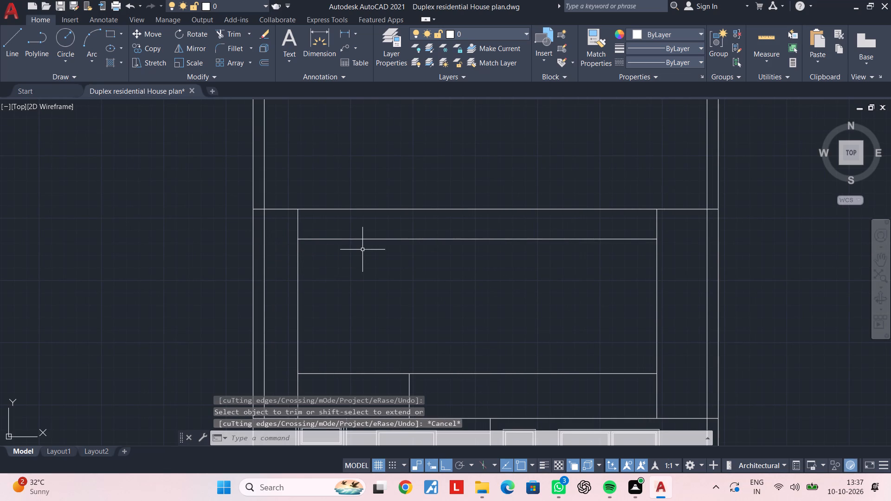
key(Escape)
key(Escape)
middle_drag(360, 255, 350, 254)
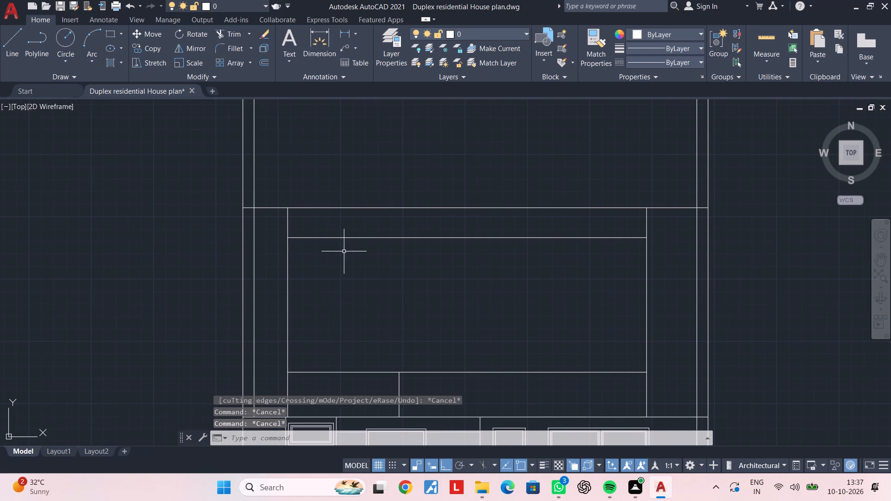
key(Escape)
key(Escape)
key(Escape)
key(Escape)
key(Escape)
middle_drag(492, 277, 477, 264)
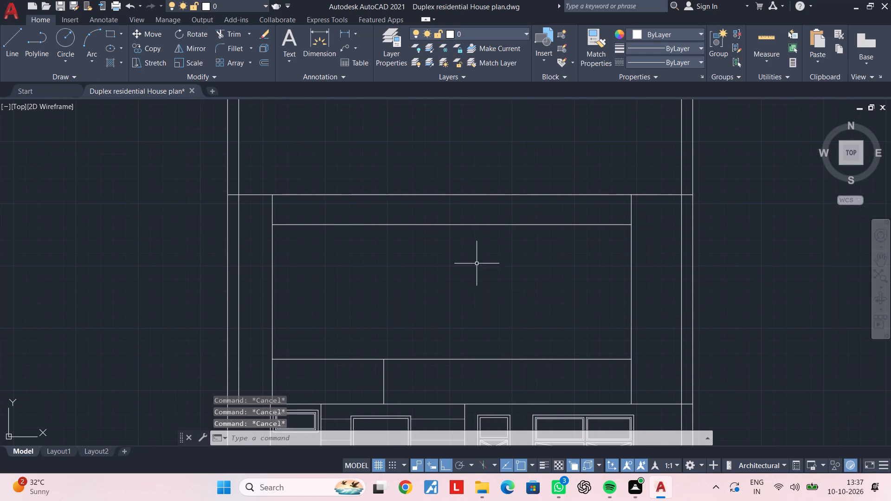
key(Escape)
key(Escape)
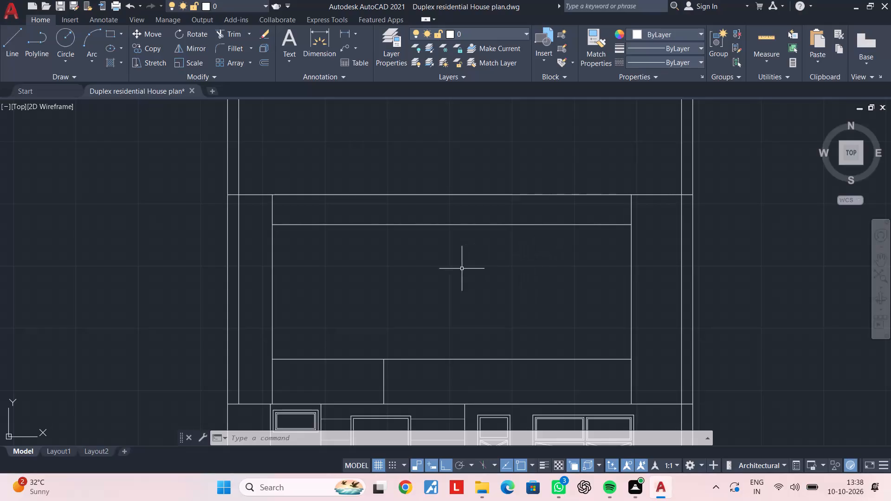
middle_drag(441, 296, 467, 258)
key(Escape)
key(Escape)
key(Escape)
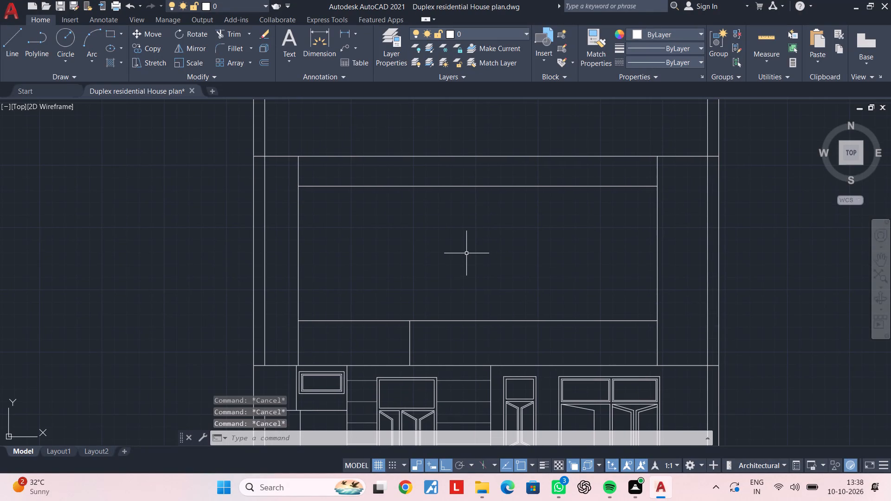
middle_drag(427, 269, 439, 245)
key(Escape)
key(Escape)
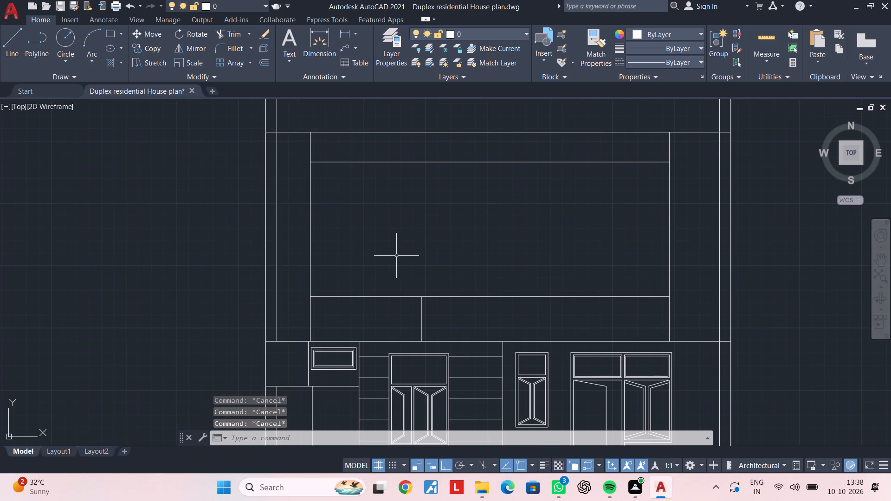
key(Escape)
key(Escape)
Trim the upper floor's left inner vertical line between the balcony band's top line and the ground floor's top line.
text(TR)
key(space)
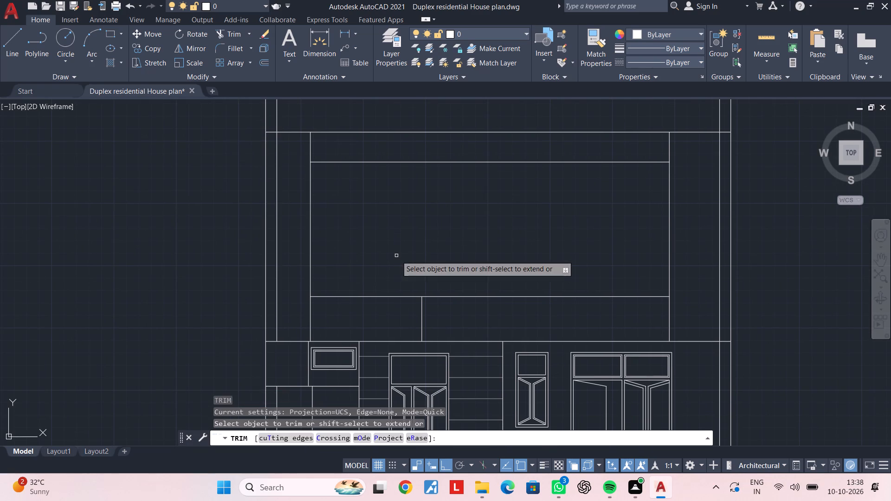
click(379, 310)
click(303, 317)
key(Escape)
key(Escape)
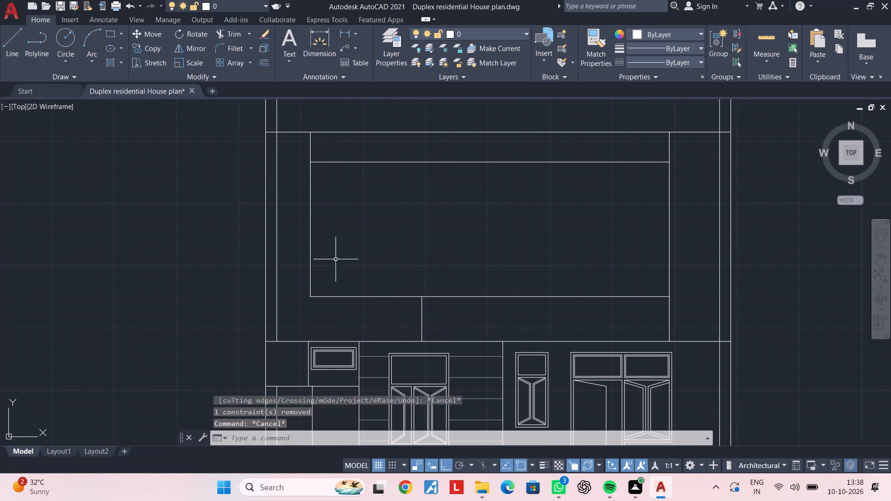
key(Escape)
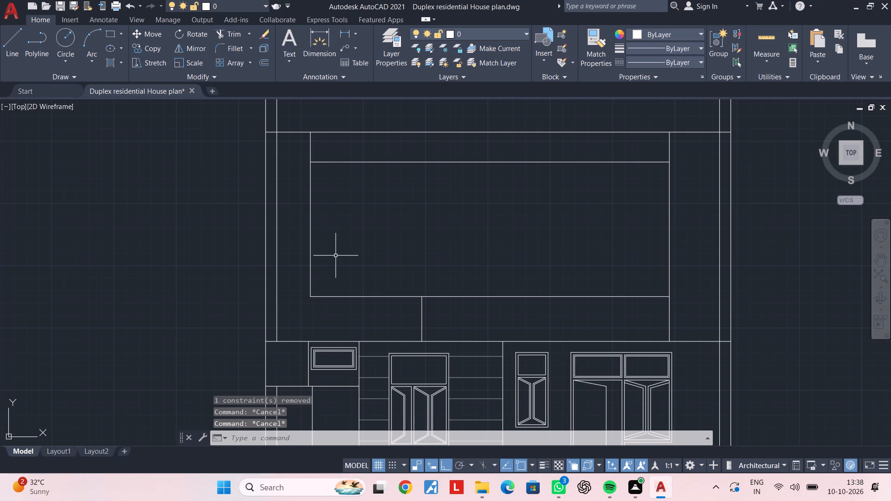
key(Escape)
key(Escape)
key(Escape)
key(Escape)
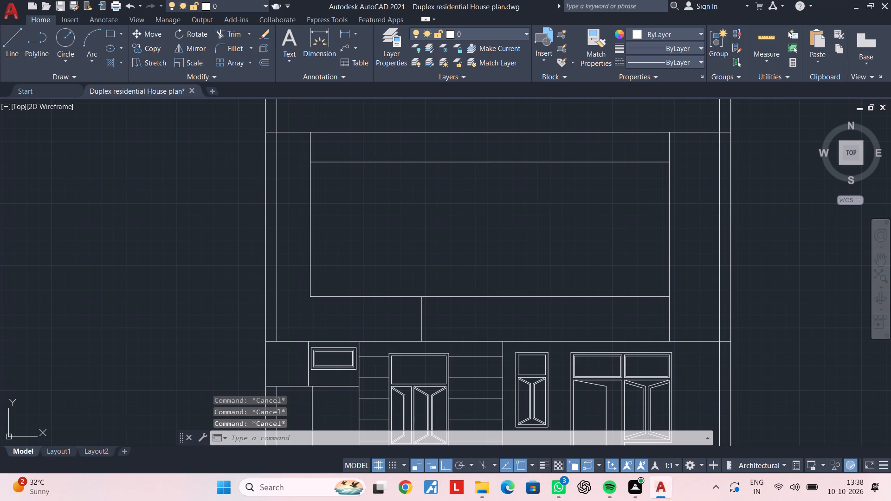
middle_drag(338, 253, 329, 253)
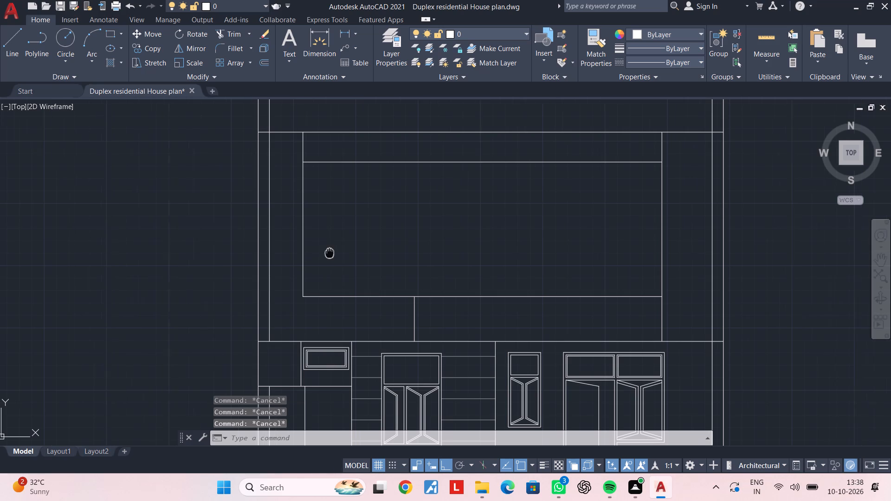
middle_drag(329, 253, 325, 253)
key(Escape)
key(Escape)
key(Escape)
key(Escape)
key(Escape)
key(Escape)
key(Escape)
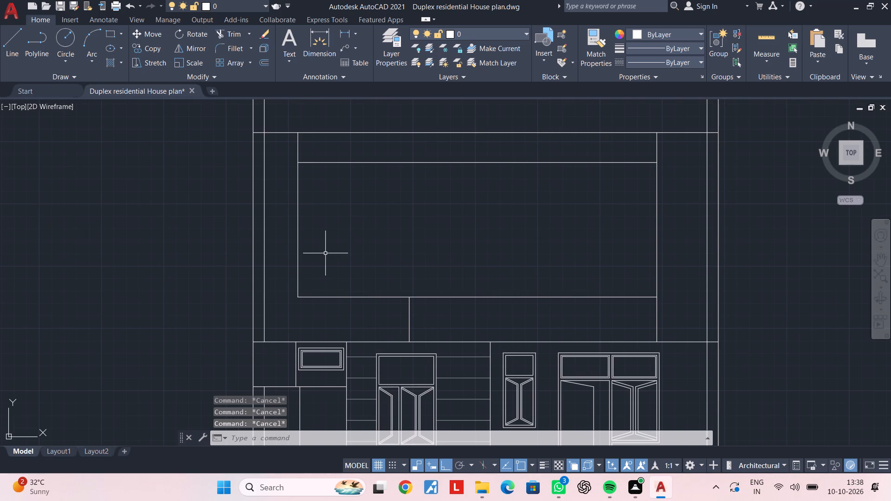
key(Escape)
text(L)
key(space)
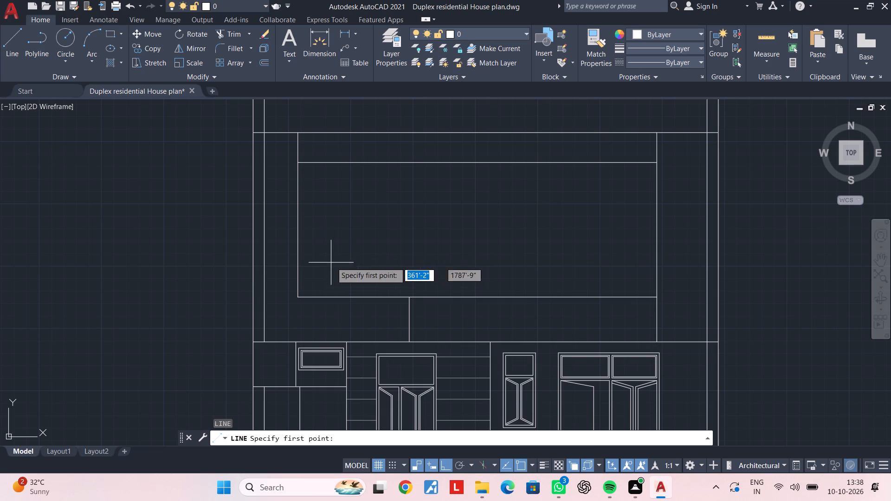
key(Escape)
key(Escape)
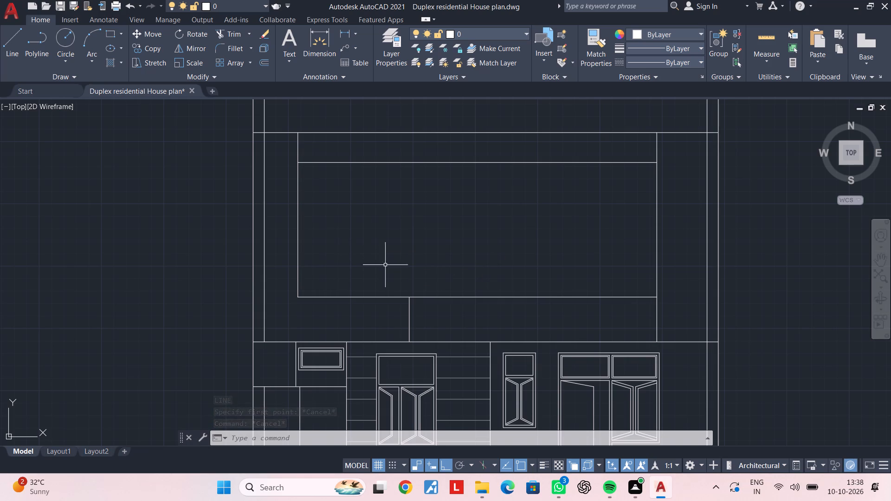
Draw a vertical line about 9' long just inside the left inner vertical, from the top band's lower line to the balcony band's top line.
middle_drag(405, 232, 405, 244)
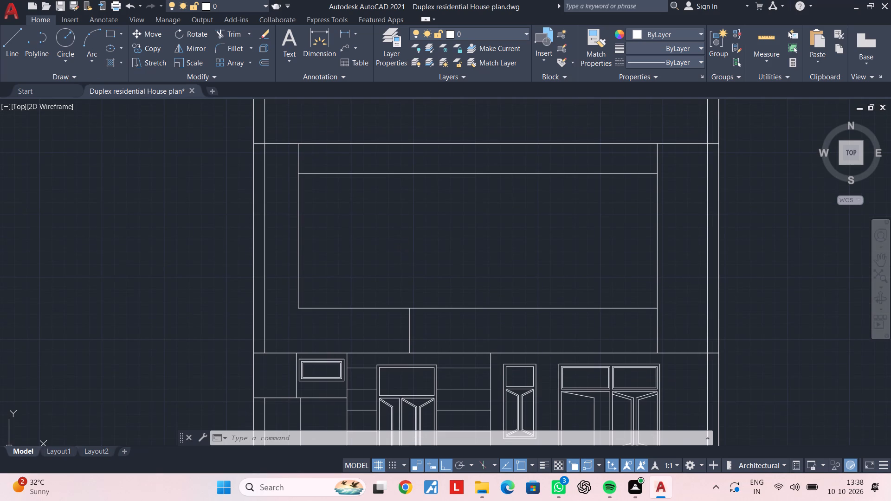
key(Escape)
text(L)
key(space)
scroll(313, 180, up, 2)
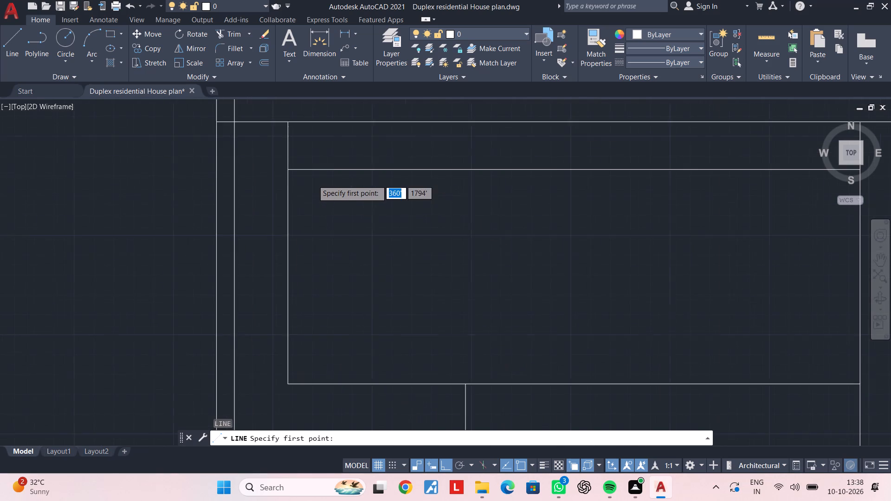
click(309, 167)
middle_drag(314, 275, 320, 152)
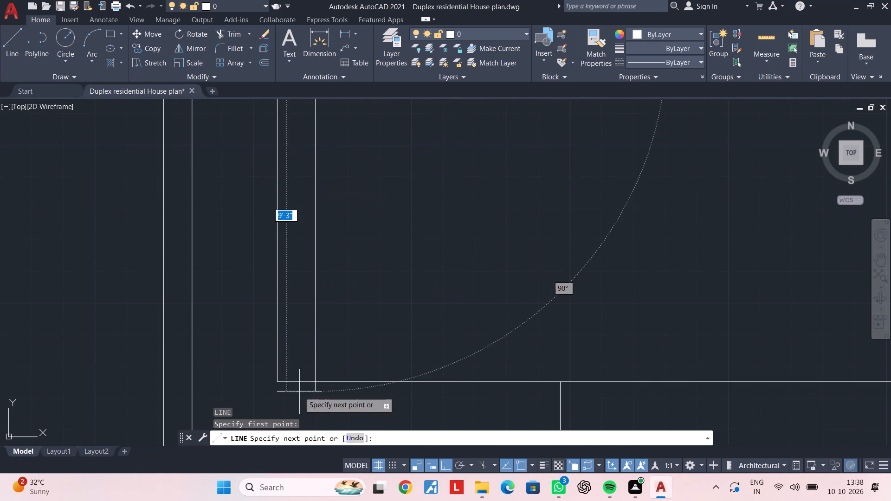
click(314, 382)
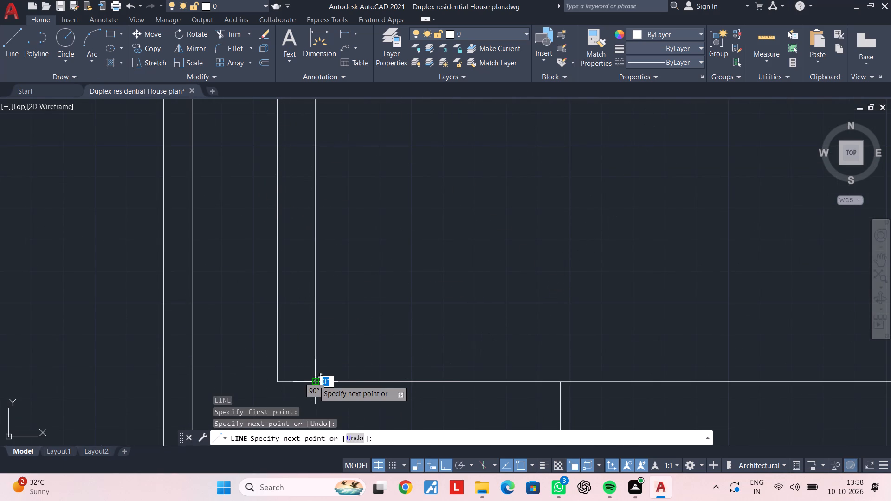
key(Escape)
key(Escape)
key(Escape)
Trim off the balcony band's top line between the left inner vertical and the newly drawn vertical line.
text(TR)
key(space)
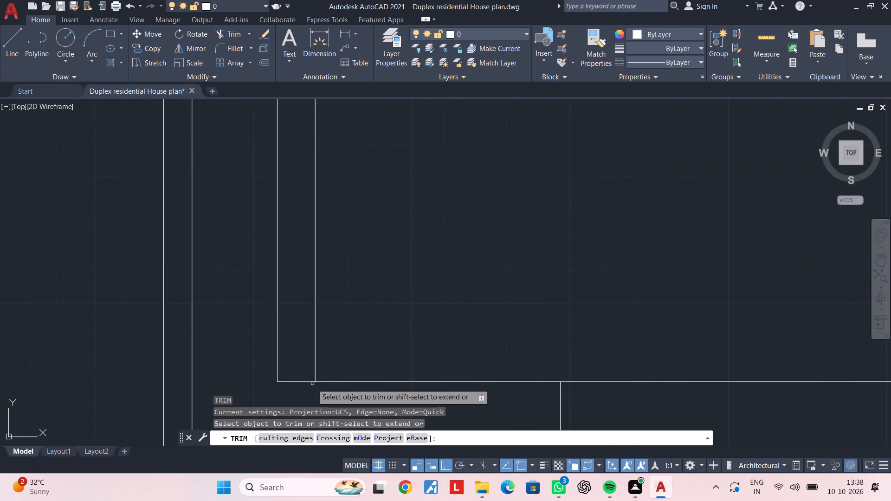
scroll(312, 384, down, 1)
scroll(309, 290, down, 3)
middle_drag(309, 298, 310, 244)
scroll(310, 258, up, 3)
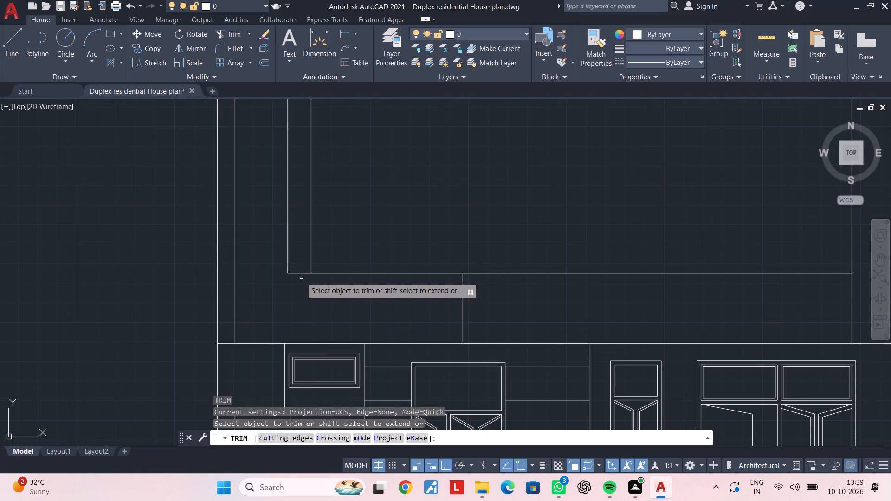
click(299, 274)
key(Escape)
key(Escape)
Extend the upper floor's left inner vertical line down to the ground floor's top line.
text(EX)
key(space)
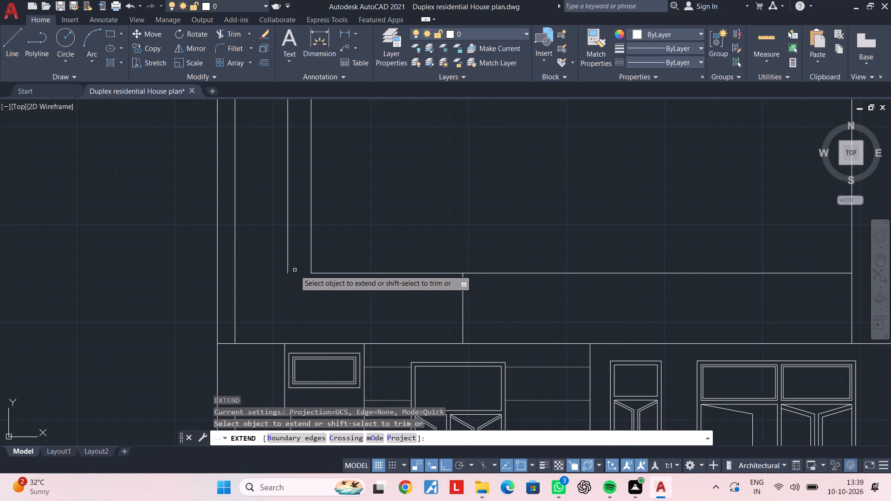
click(288, 264)
key(Escape)
scroll(316, 321, down, 1)
middle_drag(358, 266, 347, 311)
key(Escape)
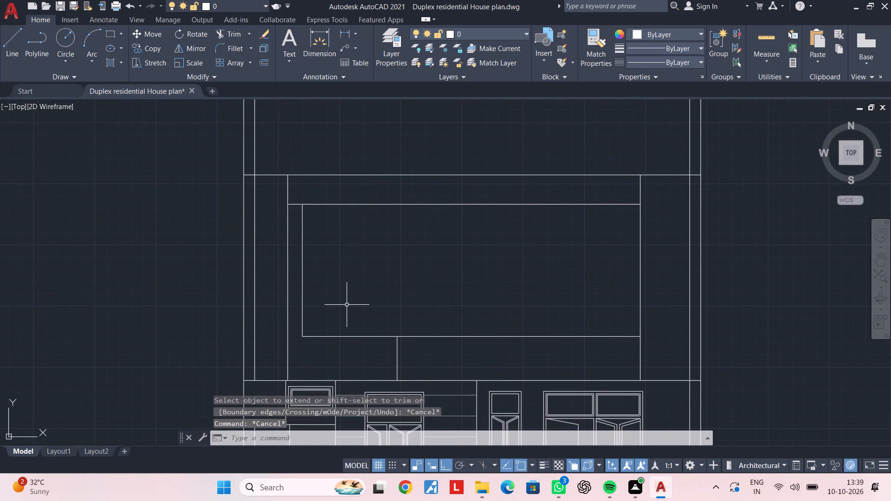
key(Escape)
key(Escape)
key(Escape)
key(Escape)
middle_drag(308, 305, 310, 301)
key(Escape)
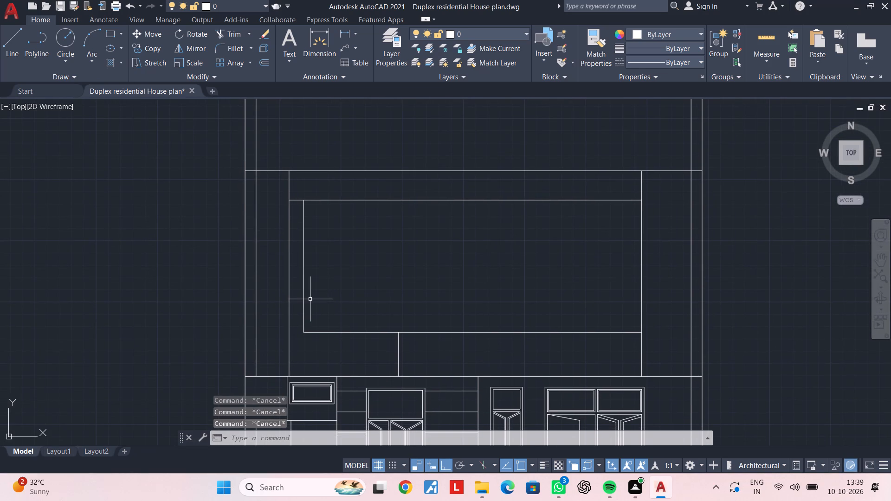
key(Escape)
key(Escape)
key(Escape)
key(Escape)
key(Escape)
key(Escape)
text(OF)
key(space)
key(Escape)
Measure the gap between the balcony's solid wall end and the first upright on the floor plan with a linear dimension.
scroll(359, 281, down, 3)
middle_drag(504, 159, 505, 169)
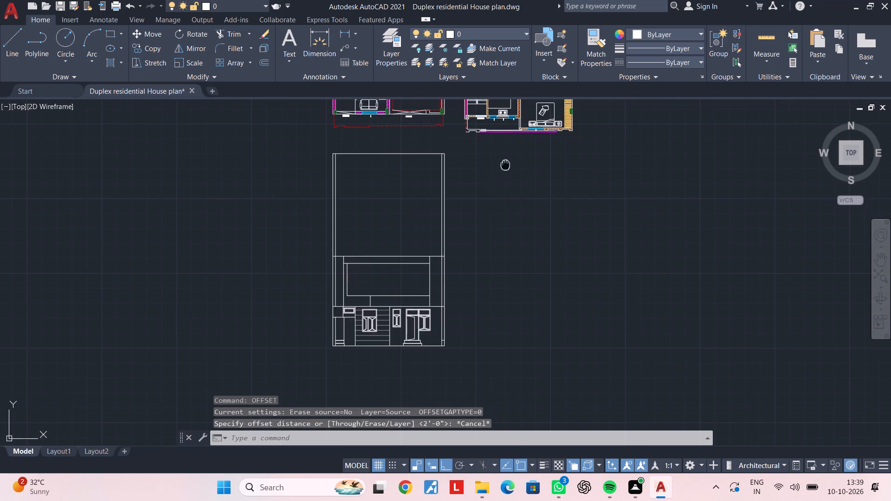
middle_drag(505, 169, 498, 239)
scroll(421, 197, up, 3)
scroll(517, 191, up, 1)
scroll(517, 261, up, 1)
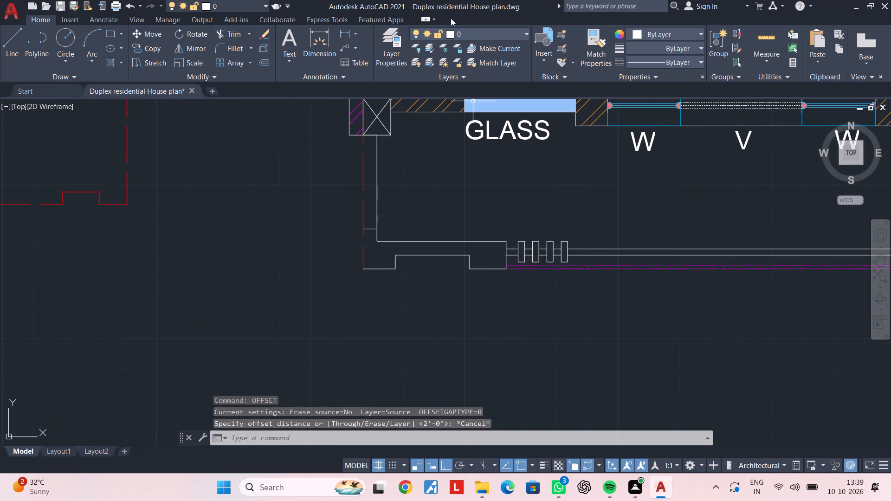
click(344, 34)
scroll(513, 260, up, 3)
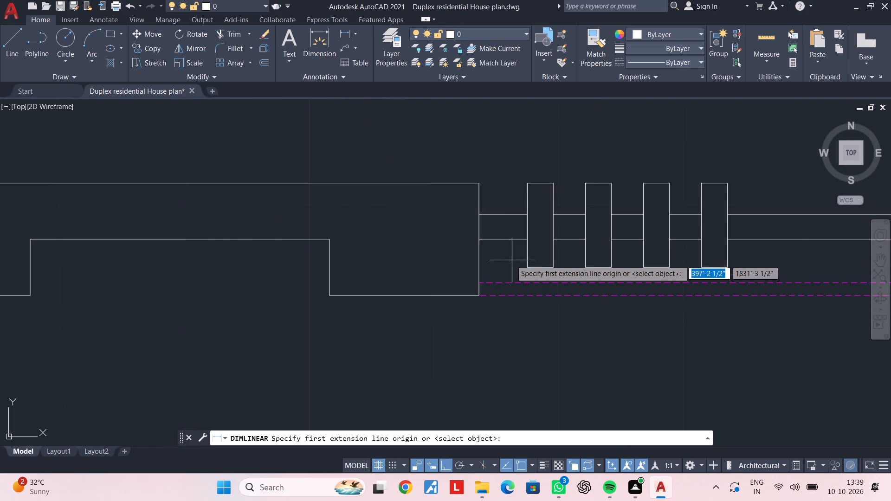
click(480, 242)
click(525, 242)
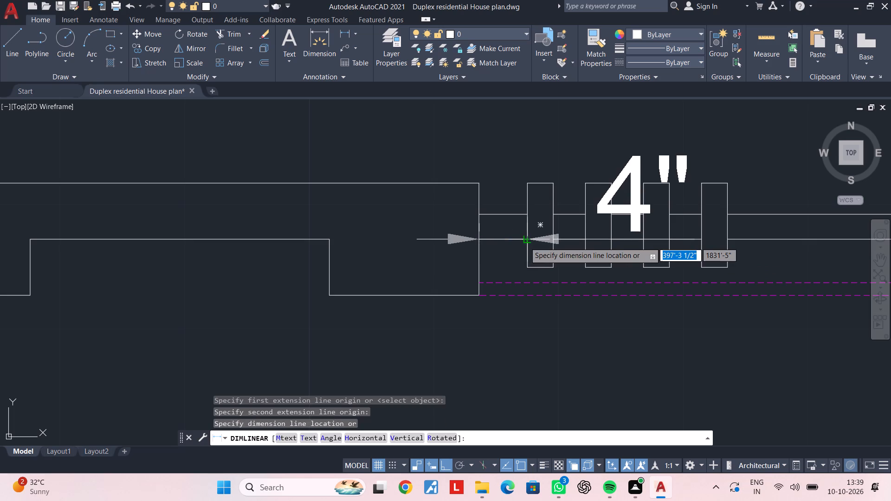
key(Escape)
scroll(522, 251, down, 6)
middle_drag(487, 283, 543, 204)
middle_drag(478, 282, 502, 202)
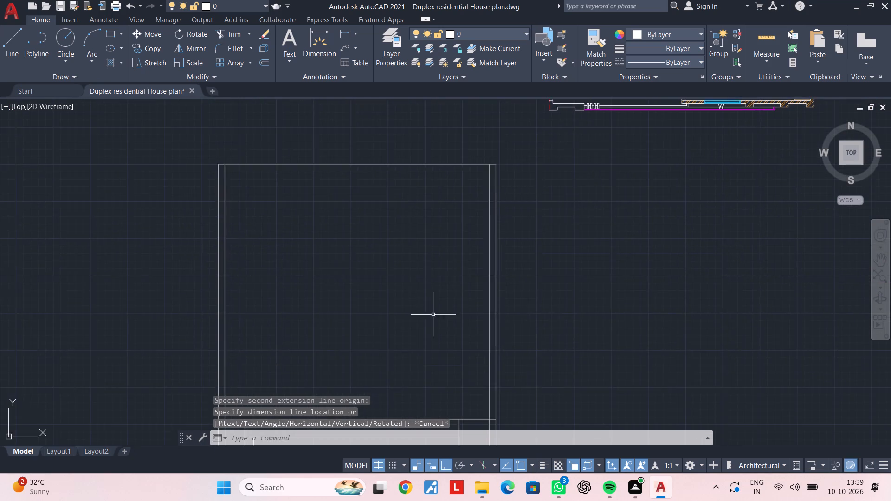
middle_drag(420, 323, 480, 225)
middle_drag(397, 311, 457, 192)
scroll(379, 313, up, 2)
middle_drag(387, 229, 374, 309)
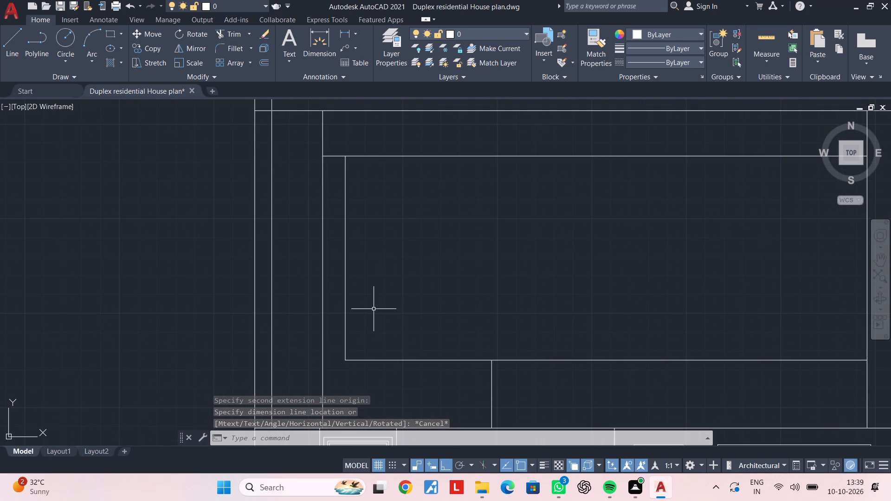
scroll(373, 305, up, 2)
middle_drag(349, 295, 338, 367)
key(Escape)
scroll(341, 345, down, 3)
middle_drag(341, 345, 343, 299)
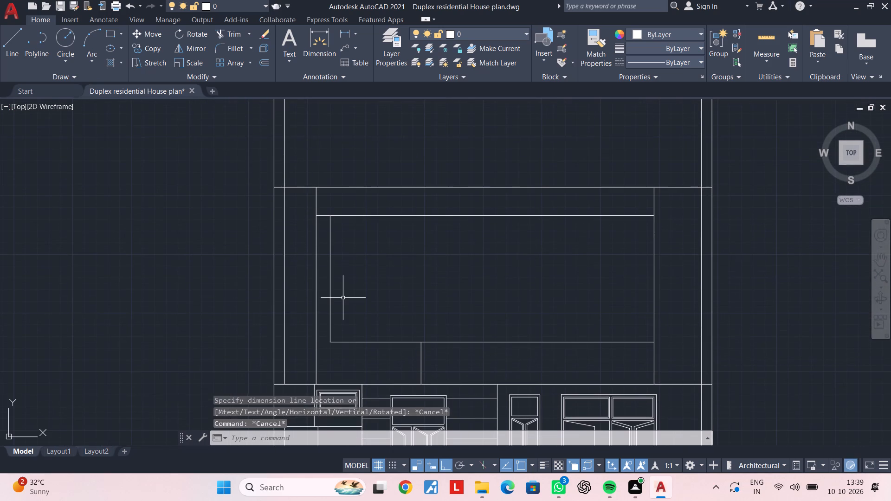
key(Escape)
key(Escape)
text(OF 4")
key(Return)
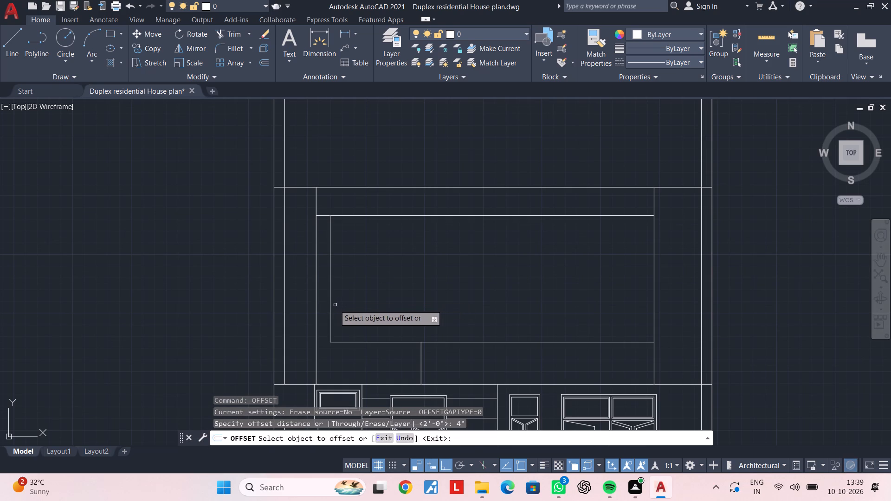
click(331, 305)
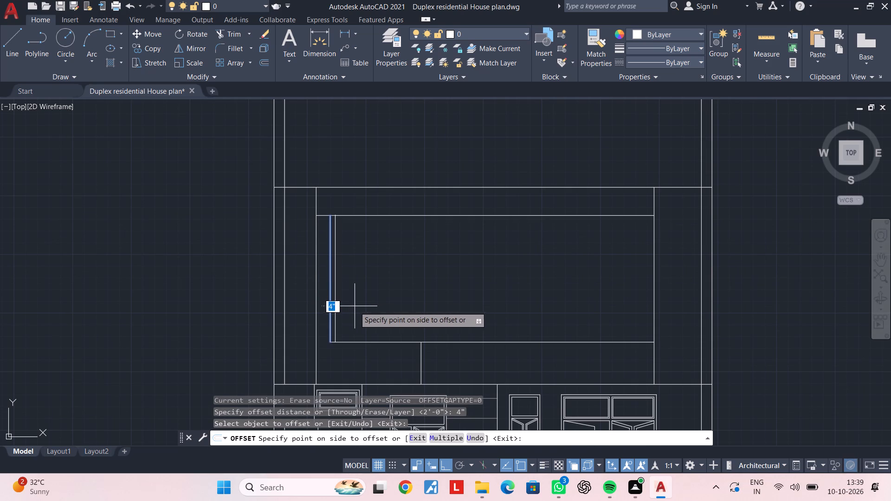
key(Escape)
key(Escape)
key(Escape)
Offset the first-floor opening's left vertical line 6" to the right, inside the opening.
text(OF 6")
key(Return)
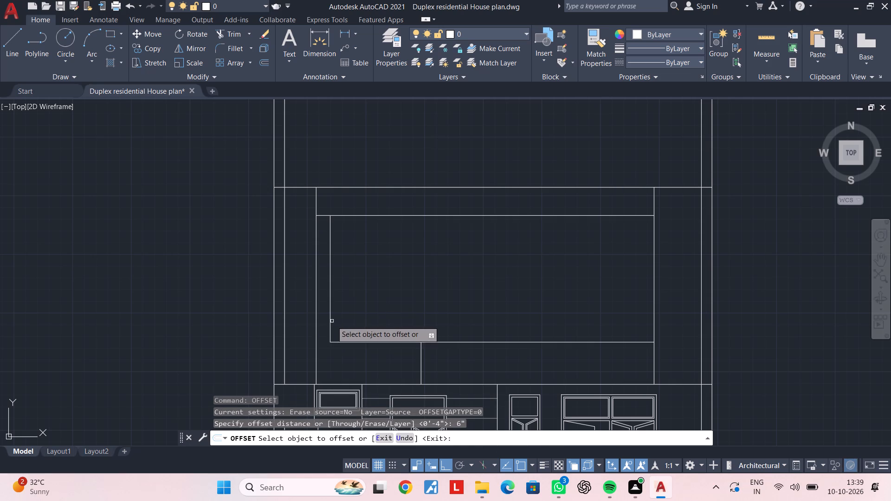
click(330, 321)
click(342, 321)
scroll(344, 321, up, 2)
middle_drag(339, 327, 344, 313)
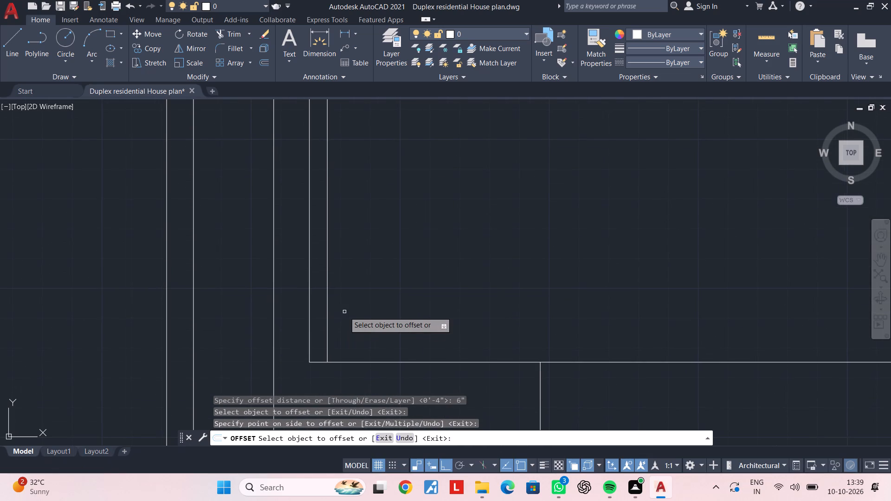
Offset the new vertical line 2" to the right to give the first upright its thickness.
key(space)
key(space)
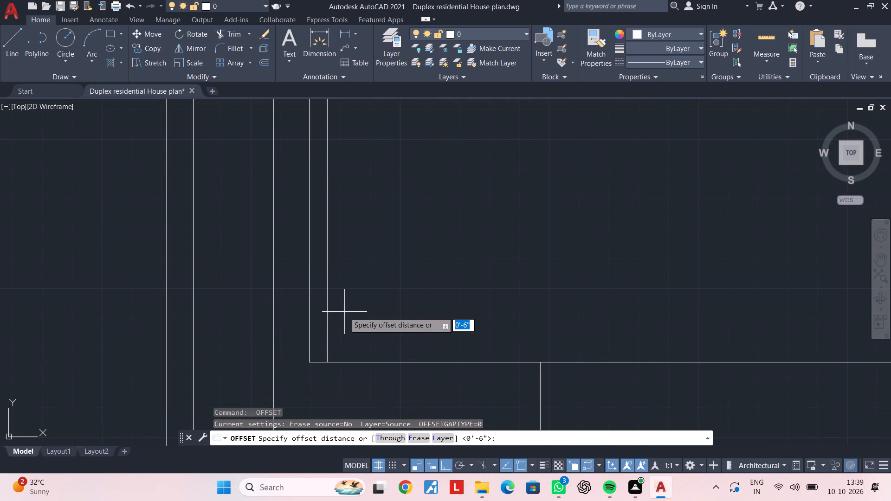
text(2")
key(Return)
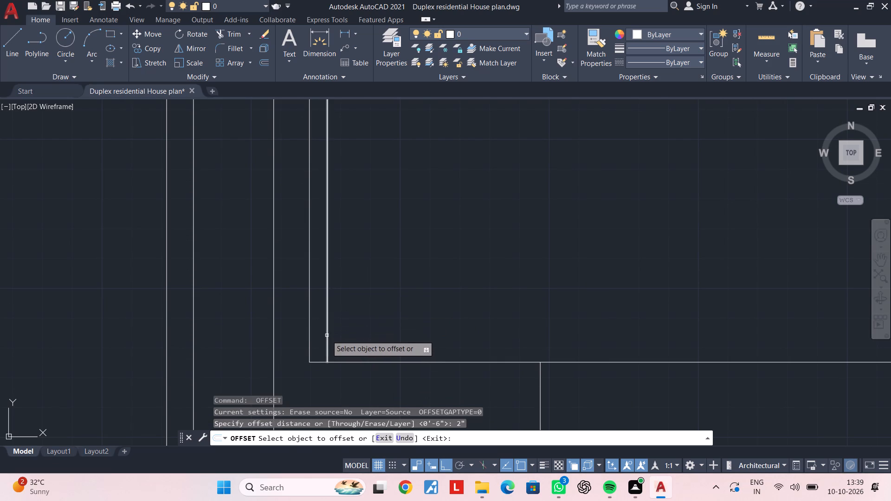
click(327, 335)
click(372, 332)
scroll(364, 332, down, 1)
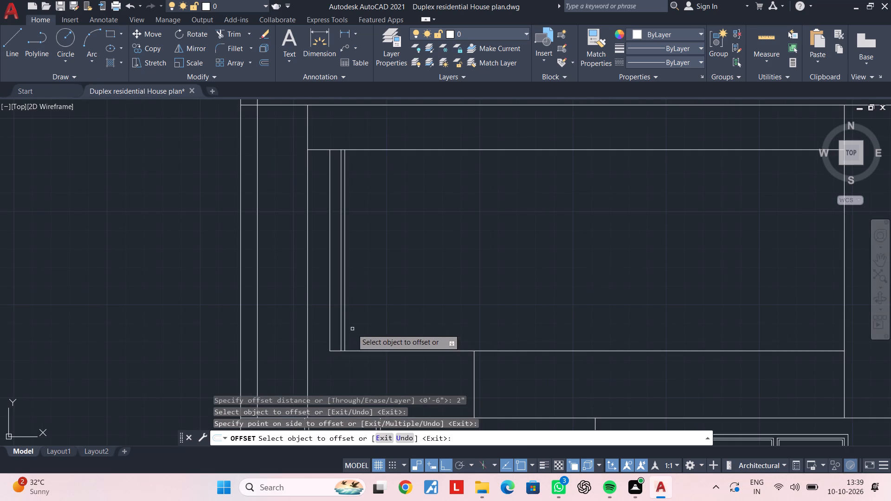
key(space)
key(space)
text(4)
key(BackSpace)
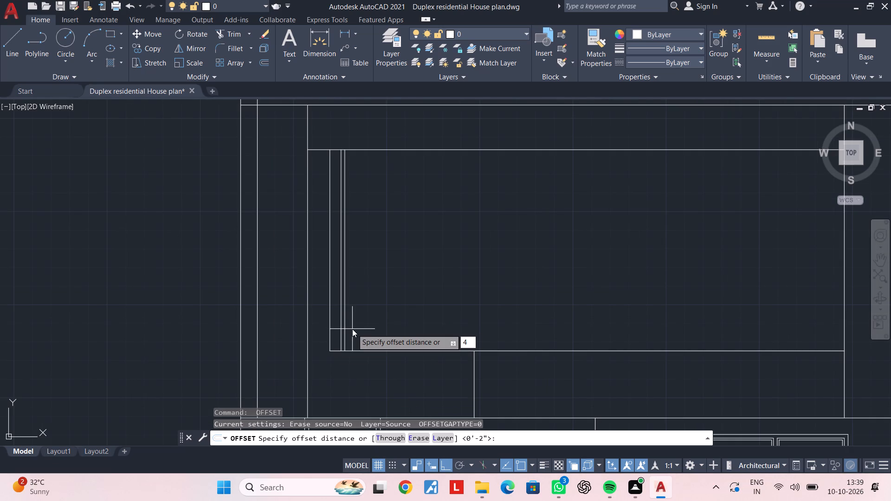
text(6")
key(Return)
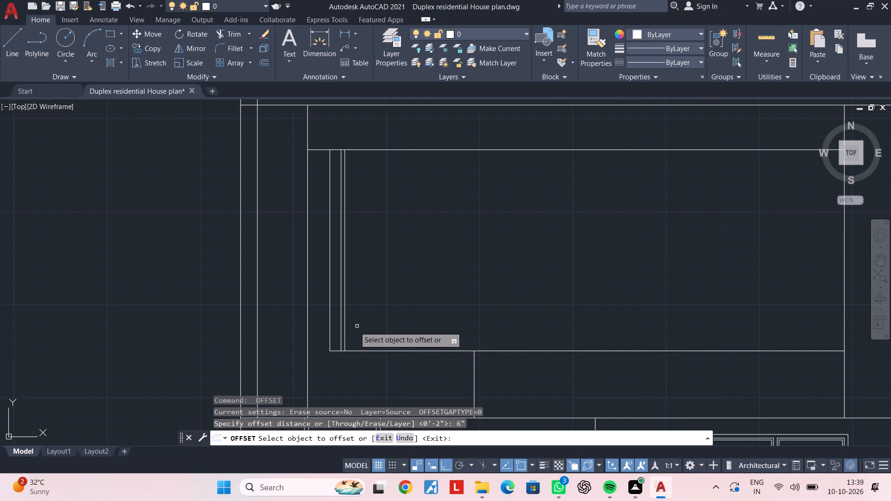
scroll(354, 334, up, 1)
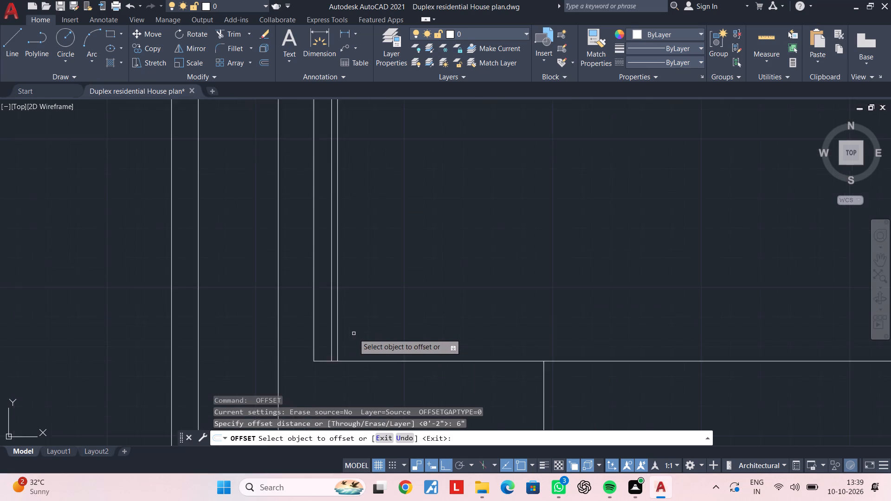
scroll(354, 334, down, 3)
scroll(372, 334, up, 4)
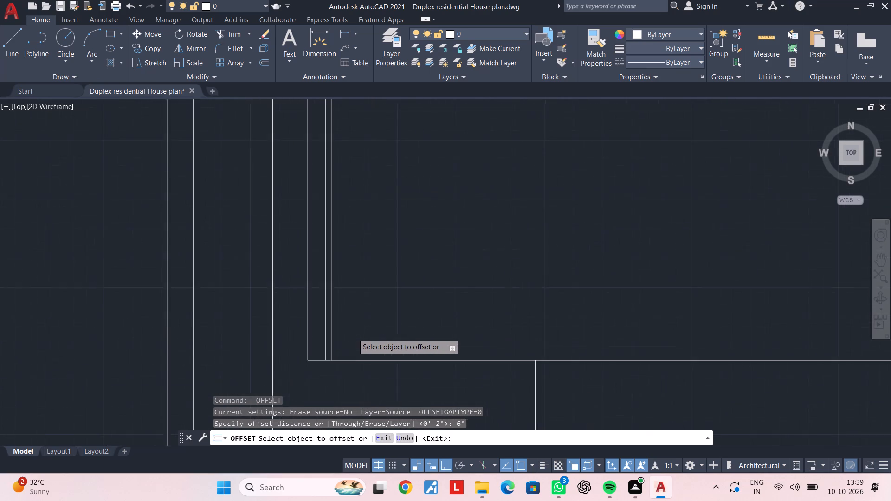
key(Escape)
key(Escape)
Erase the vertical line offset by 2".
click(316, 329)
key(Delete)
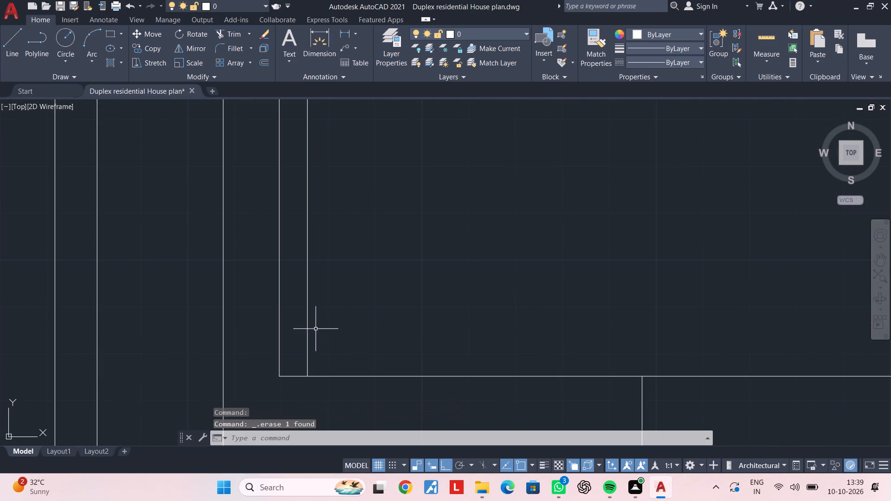
Offset the remaining inner vertical line 3" to the right to form the first upright.
key(Escape)
key(Escape)
text(OF)
key(space)
text(3")
key(Return)
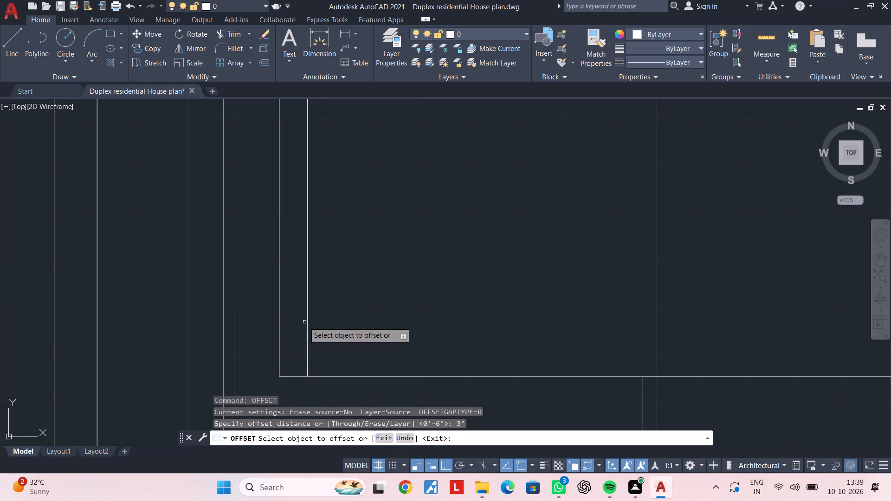
click(309, 321)
click(364, 320)
Form the second upright with a vertical line offset 6" right of the first upright and another offset 3" beyond it.
key(space)
key(space)
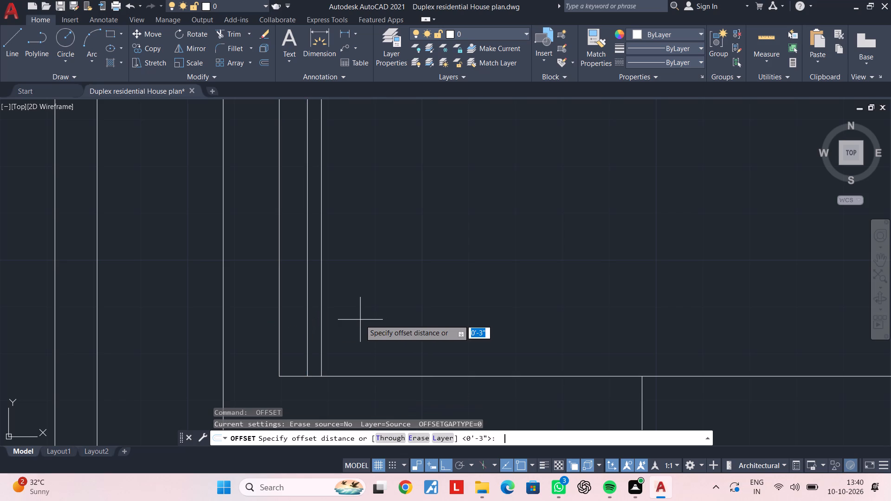
key(9)
key(BackSpace)
text(6")
key(Return)
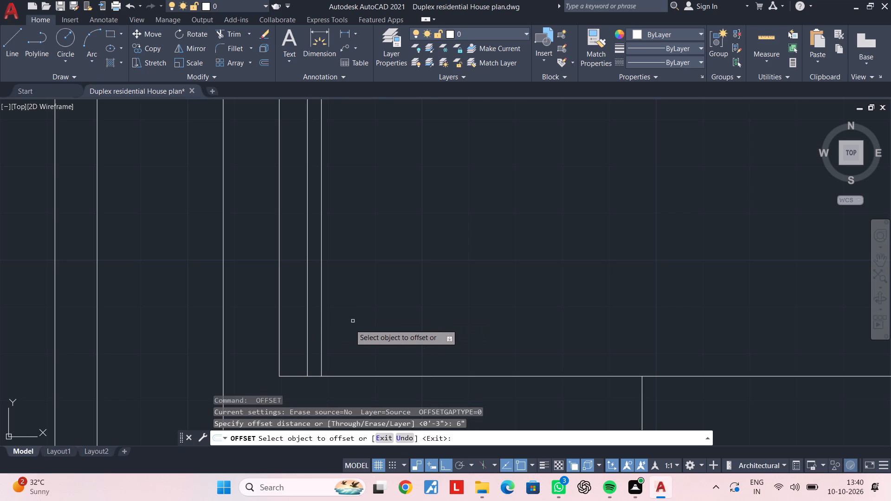
click(320, 329)
click(384, 324)
key(space)
key(space)
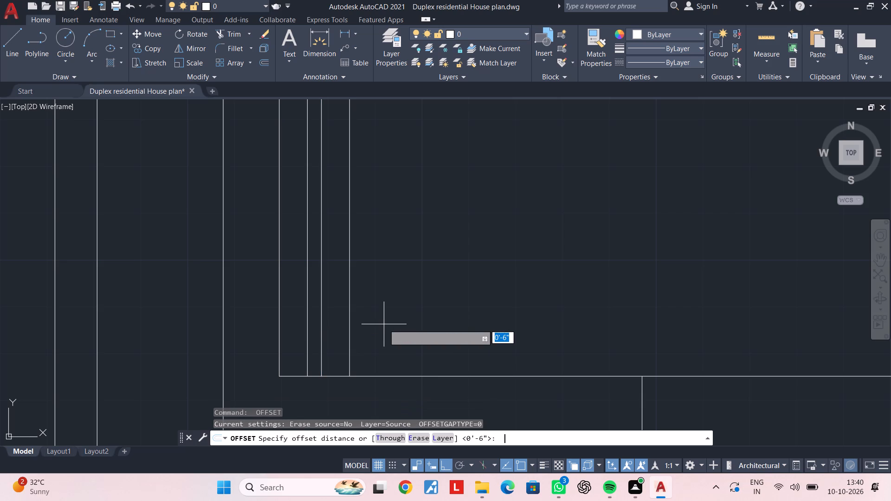
text(3")
key(Return)
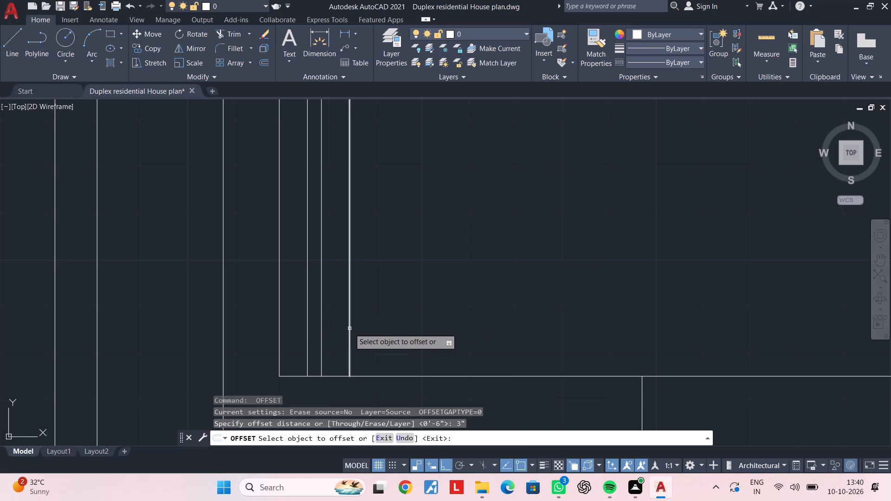
click(349, 328)
click(367, 327)
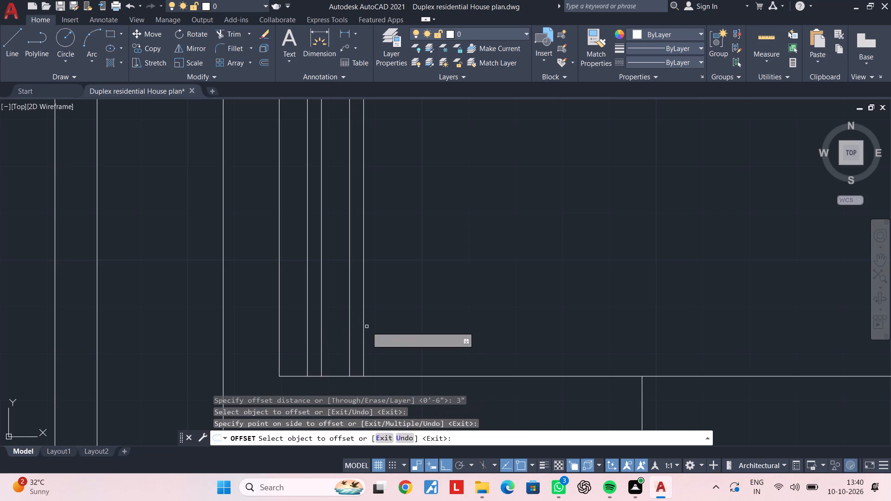
Offset the second upright's right vertical line 6' to the right, across the opening.
key(space)
key(space)
text(9)
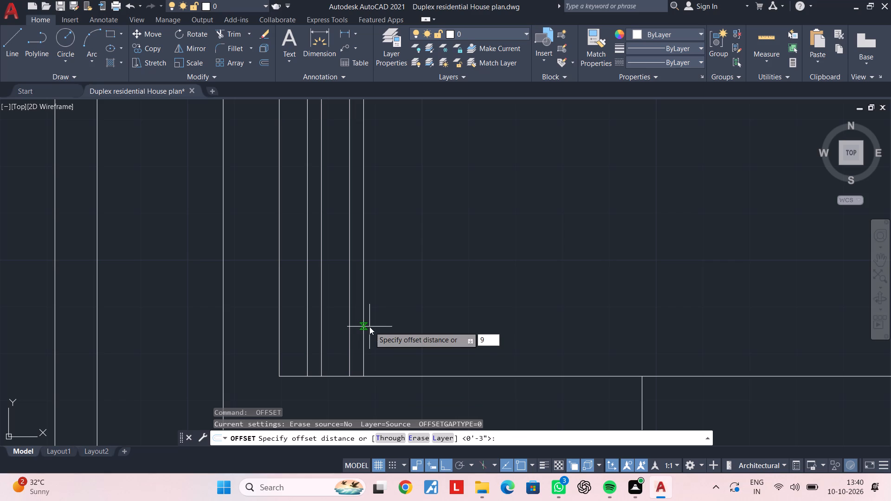
key(BackSpace)
text(6')
key(Return)
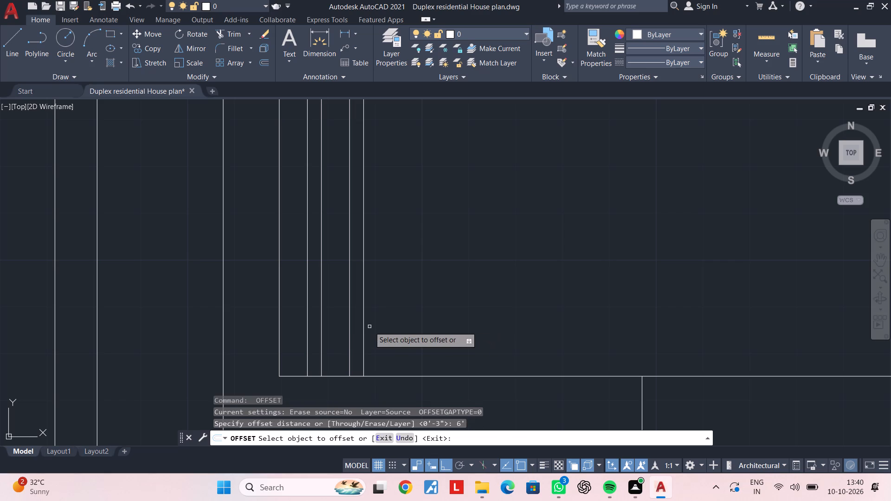
click(365, 327)
click(407, 326)
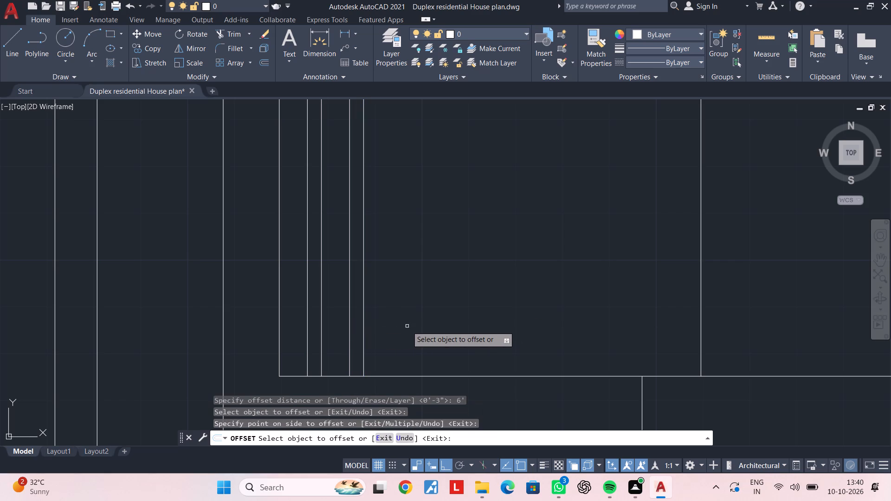
Form the third upright with a vertical line offset 6" right of the second upright and another offset 3" beyond it.
key(space)
key(space)
text(6")
key(Return)
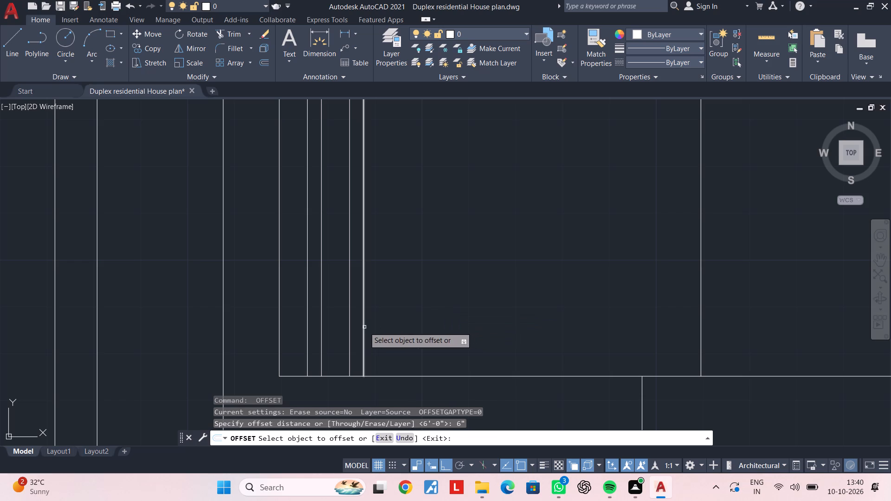
click(364, 327)
click(406, 324)
key(space)
key(space)
text(3")
key(Return)
click(392, 330)
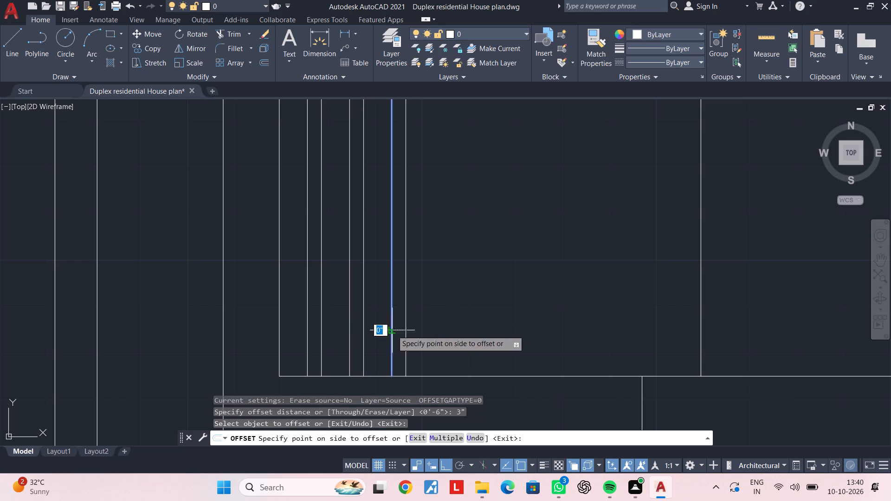
click(425, 326)
key(Escape)
key(Escape)
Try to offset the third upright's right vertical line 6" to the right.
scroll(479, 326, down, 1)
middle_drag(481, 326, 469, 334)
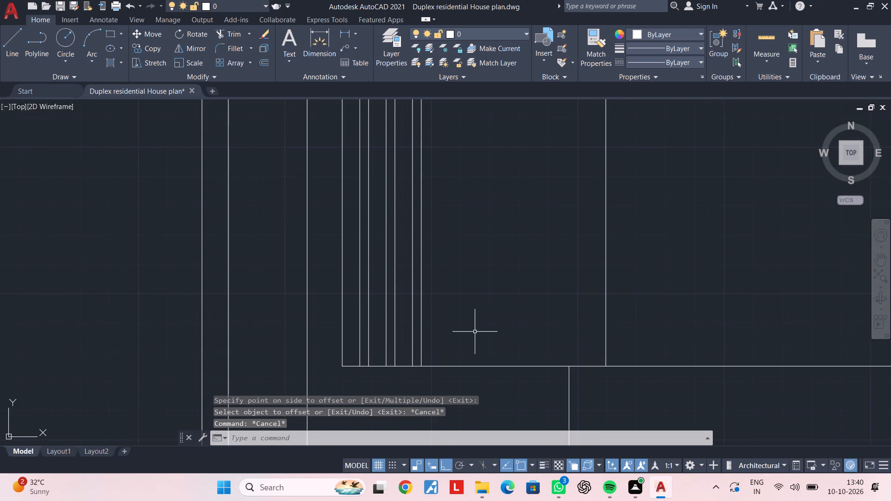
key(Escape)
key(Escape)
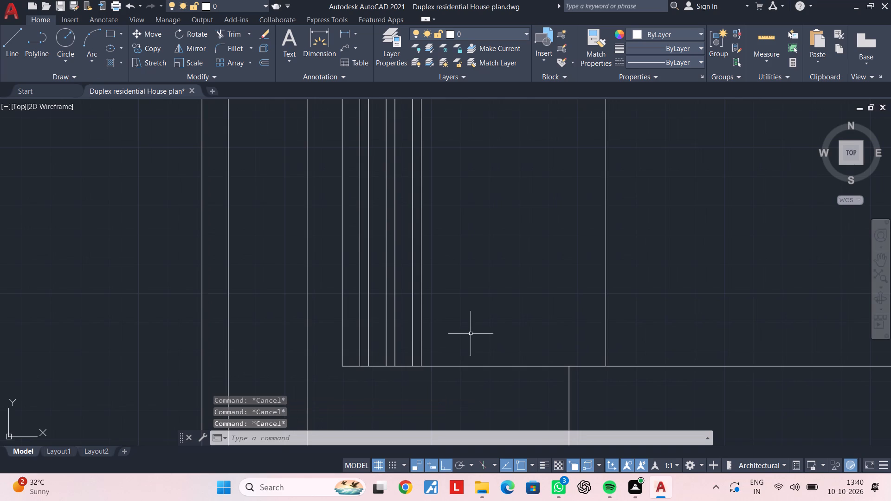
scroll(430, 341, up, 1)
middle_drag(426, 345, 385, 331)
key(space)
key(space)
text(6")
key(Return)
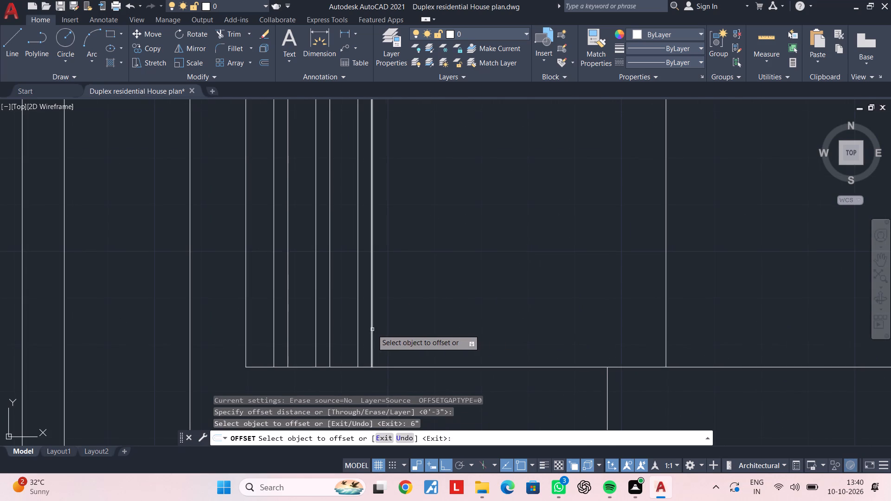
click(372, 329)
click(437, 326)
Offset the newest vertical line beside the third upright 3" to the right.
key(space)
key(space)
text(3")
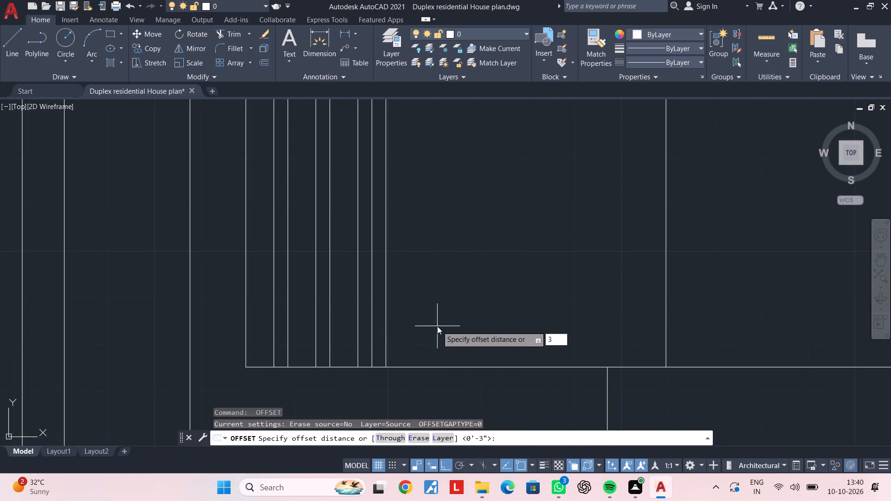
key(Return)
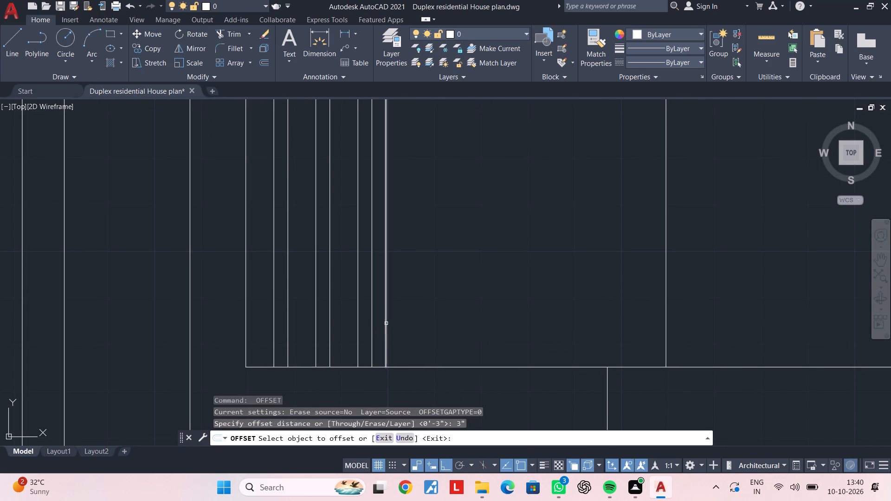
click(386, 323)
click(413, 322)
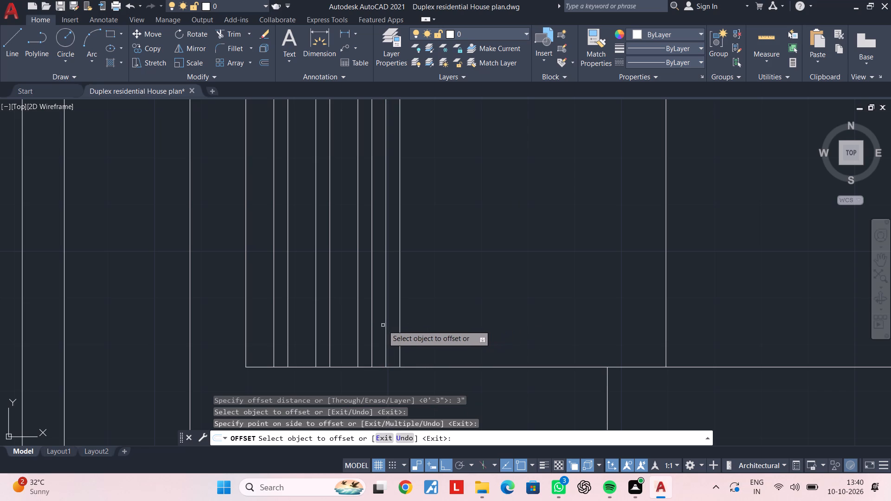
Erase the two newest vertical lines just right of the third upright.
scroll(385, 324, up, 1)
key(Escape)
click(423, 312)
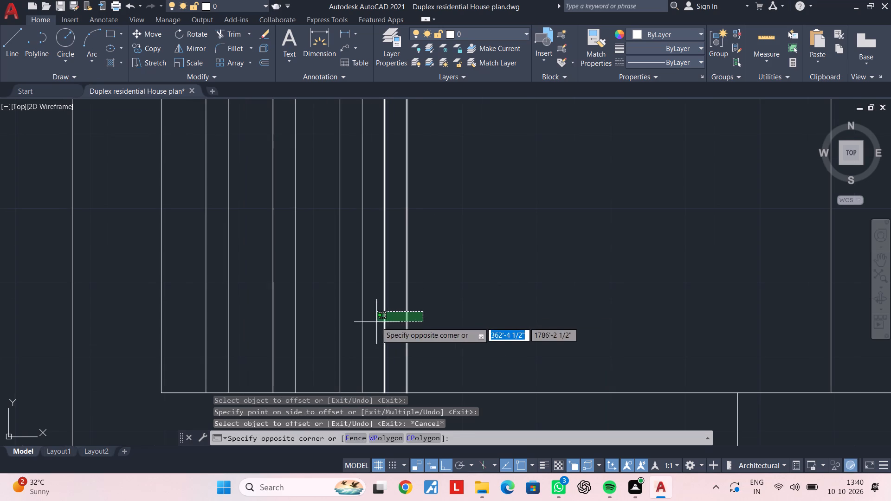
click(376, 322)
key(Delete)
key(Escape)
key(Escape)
Form the fourth upright with a vertical line offset 6" right of the third upright and another offset 3" beyond it.
text(OF 6")
key(Return)
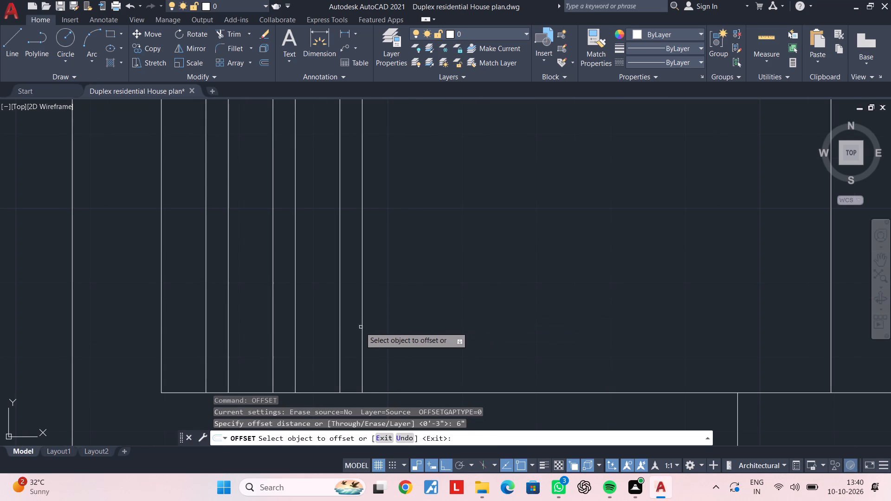
click(364, 326)
click(414, 323)
key(space)
key(space)
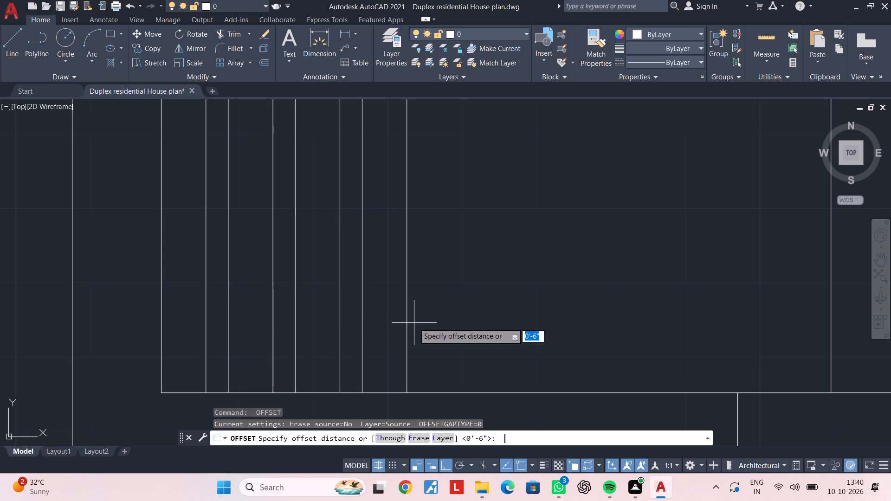
text(3")
key(Return)
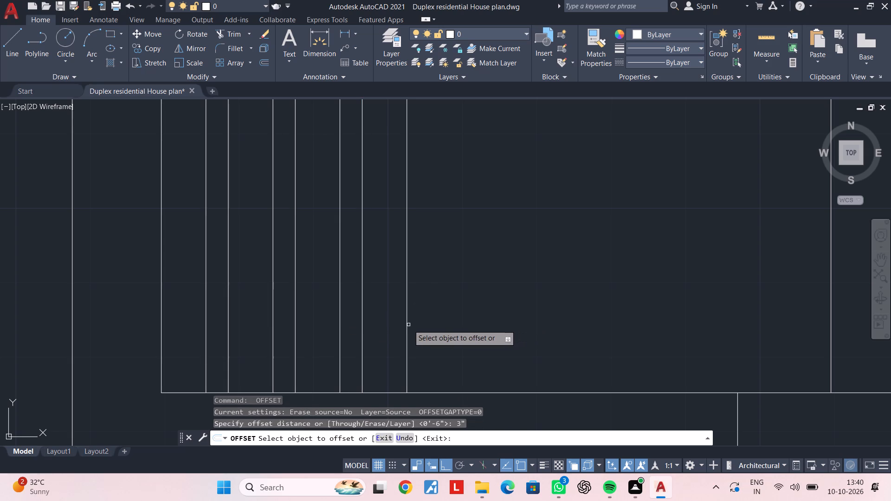
click(408, 325)
click(438, 323)
key(Escape)
Erase the lone vertical line standing in the recessed opening right of the fourth upright.
scroll(557, 307, down, 2)
middle_drag(562, 308, 479, 315)
key(Escape)
click(704, 271)
click(505, 304)
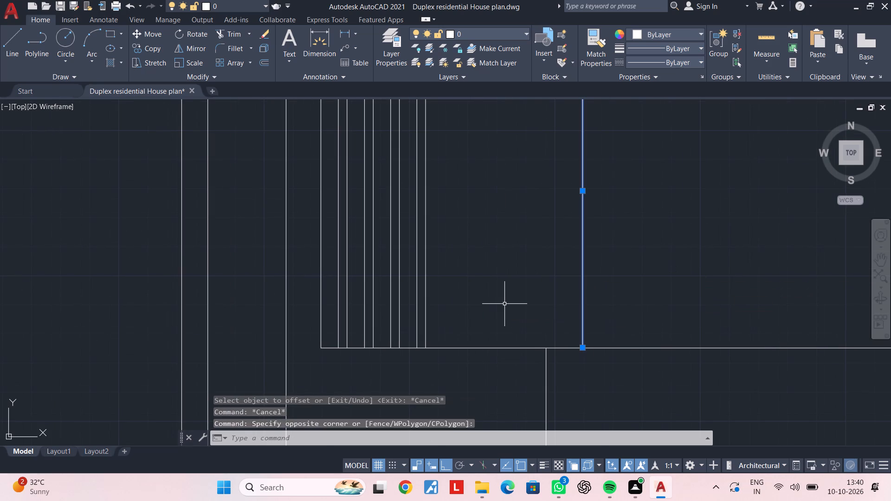
key(Delete)
key(Escape)
key(Escape)
key(Escape)
key(Escape)
key(Escape)
key(Escape)
key(Escape)
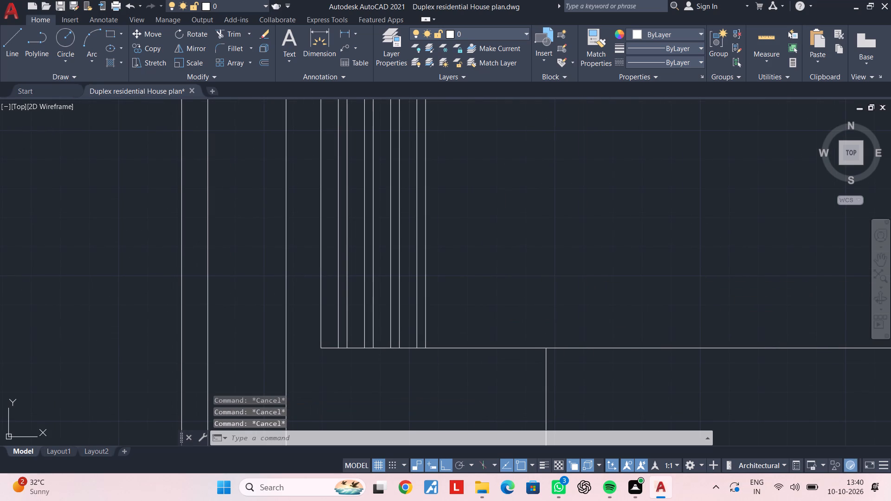
key(Escape)
key(Escape)
key(Escape)
Offset the recessed opening's bottom line 1' downward.
middle_drag(502, 316, 381, 320)
scroll(381, 316, down, 1)
middle_drag(381, 316, 381, 311)
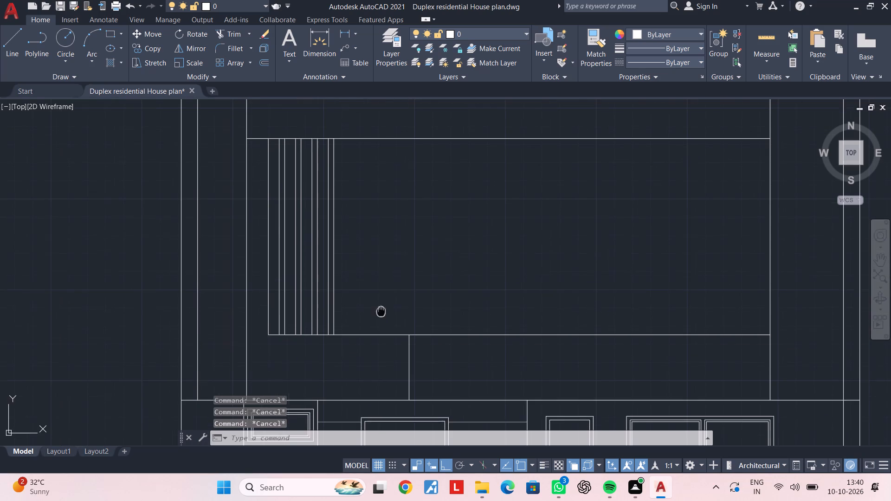
middle_drag(381, 311, 381, 309)
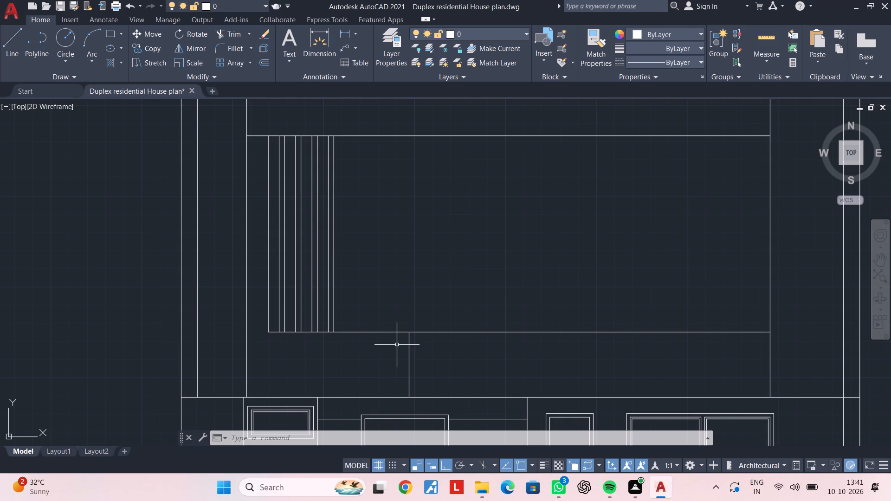
middle_drag(397, 345, 391, 317)
scroll(393, 324, up, 1)
middle_drag(365, 318, 374, 305)
key(Escape)
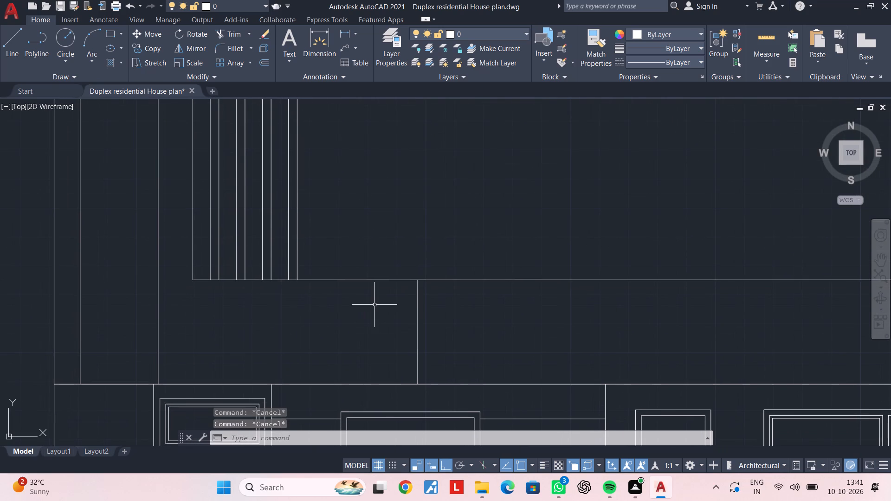
text(OF 1')
key(Return)
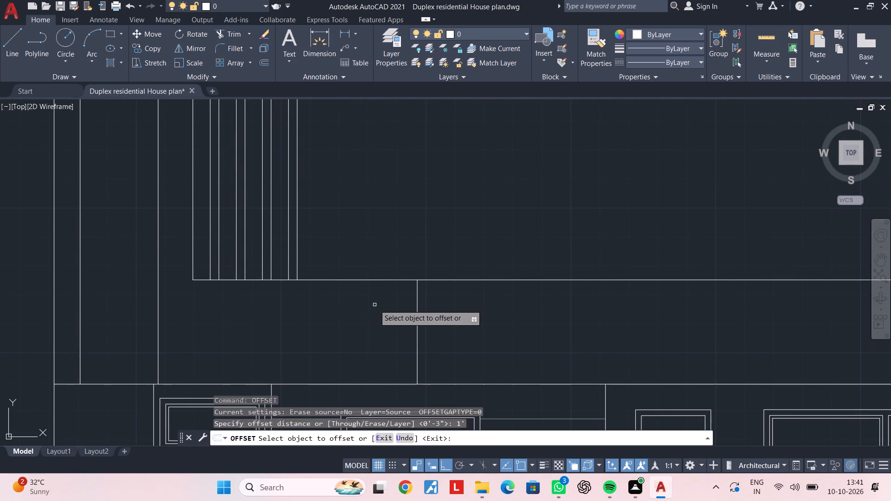
click(384, 278)
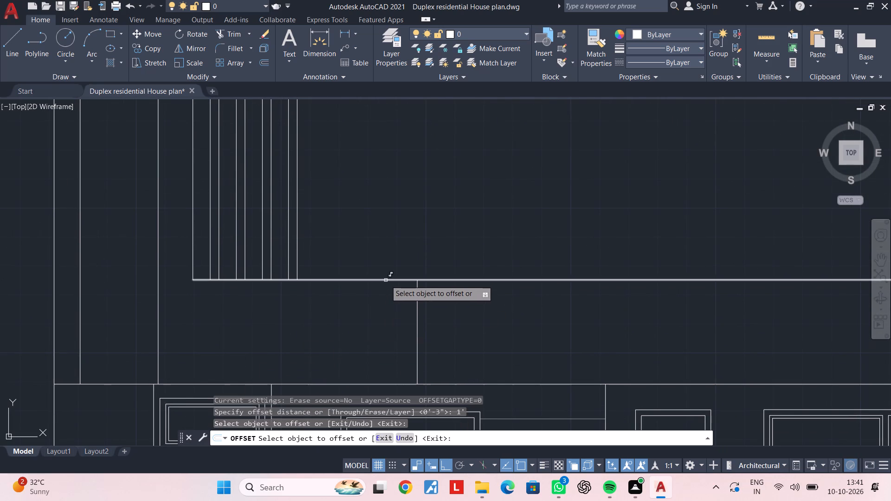
click(386, 280)
click(387, 310)
key(Escape)
key(Escape)
Trim the short vertical divider above the new lower line, and trim that lower line right of the divider.
key(t)
key(r)
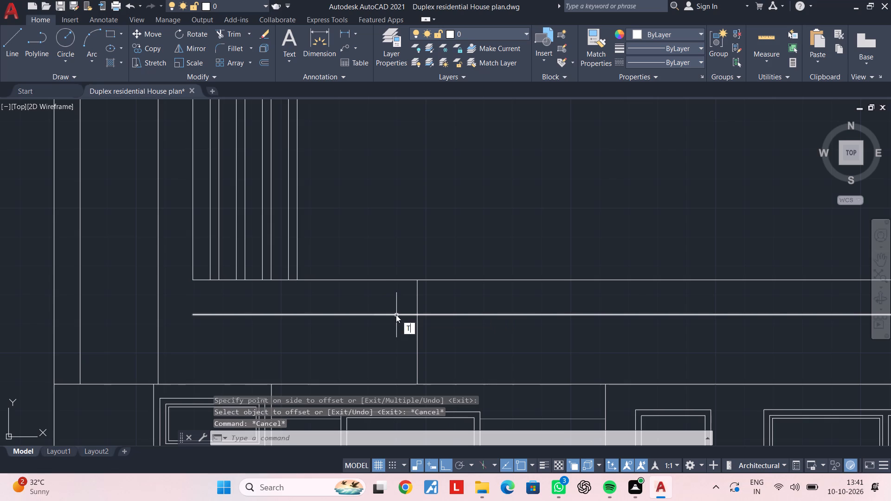
key(space)
scroll(411, 306, up, 1)
click(456, 287)
click(378, 299)
click(537, 300)
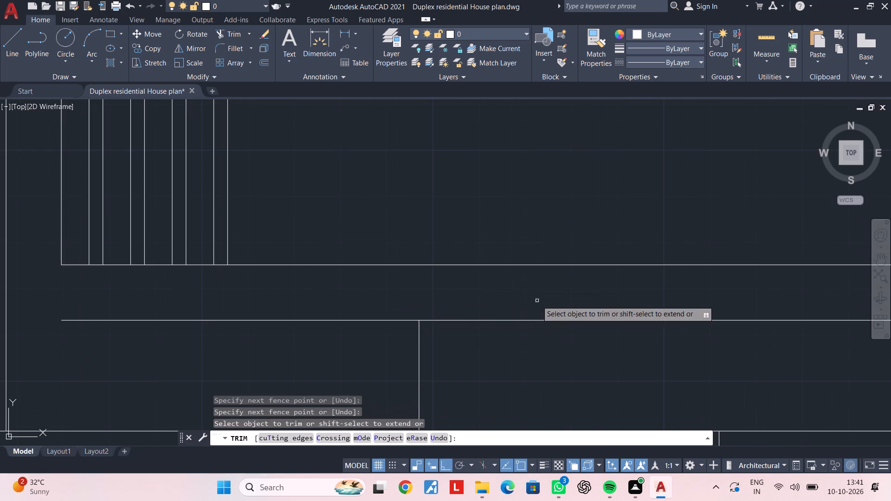
click(530, 349)
key(ctrl+z)
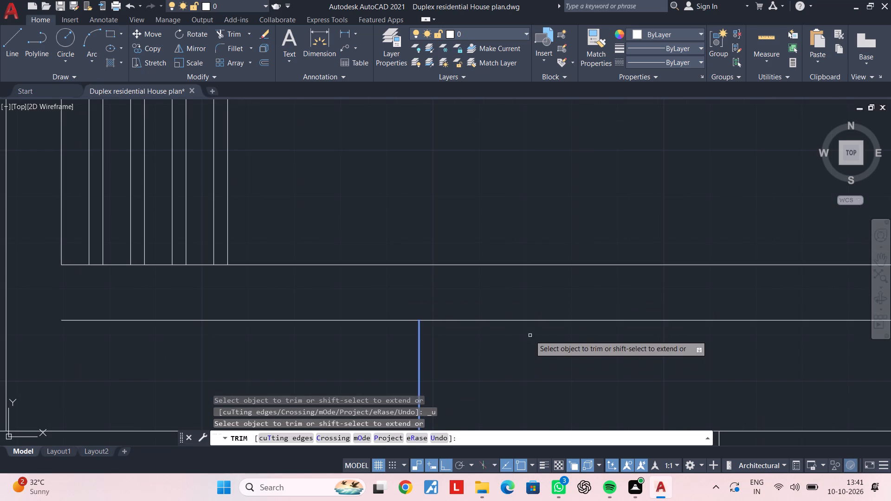
click(536, 321)
scroll(491, 337, down, 2)
middle_drag(492, 338, 537, 338)
key(Escape)
key(Escape)
middle_drag(358, 346, 373, 337)
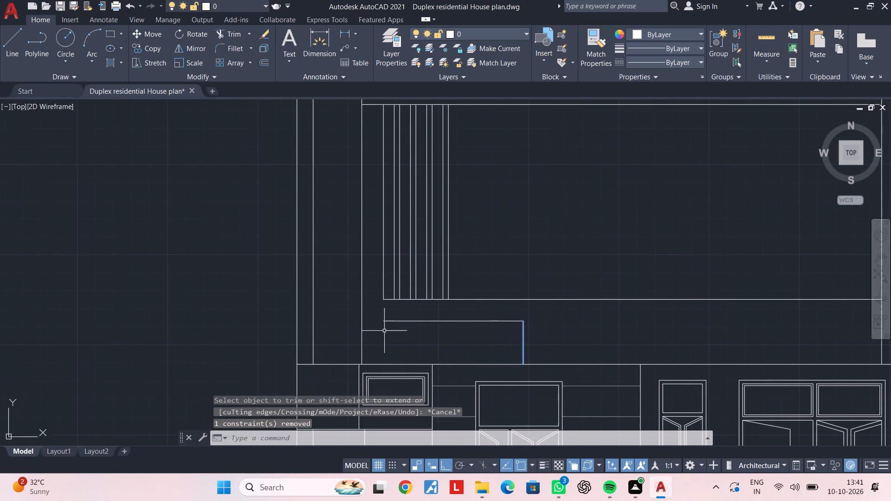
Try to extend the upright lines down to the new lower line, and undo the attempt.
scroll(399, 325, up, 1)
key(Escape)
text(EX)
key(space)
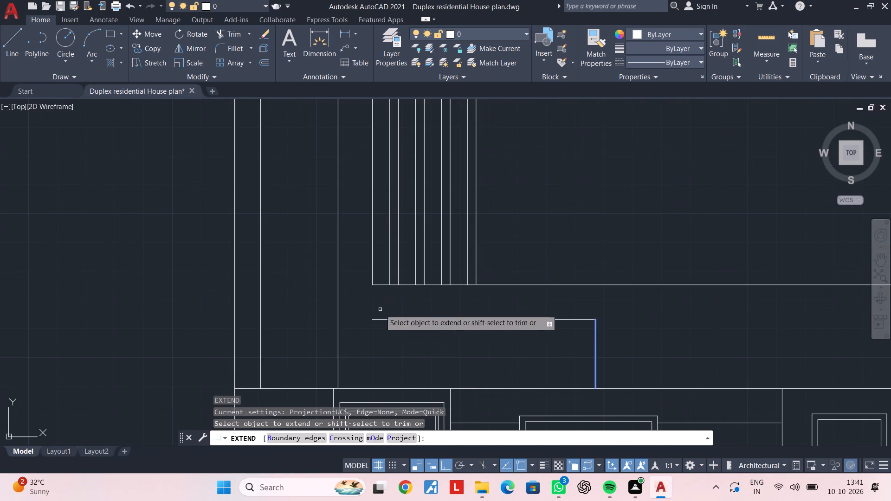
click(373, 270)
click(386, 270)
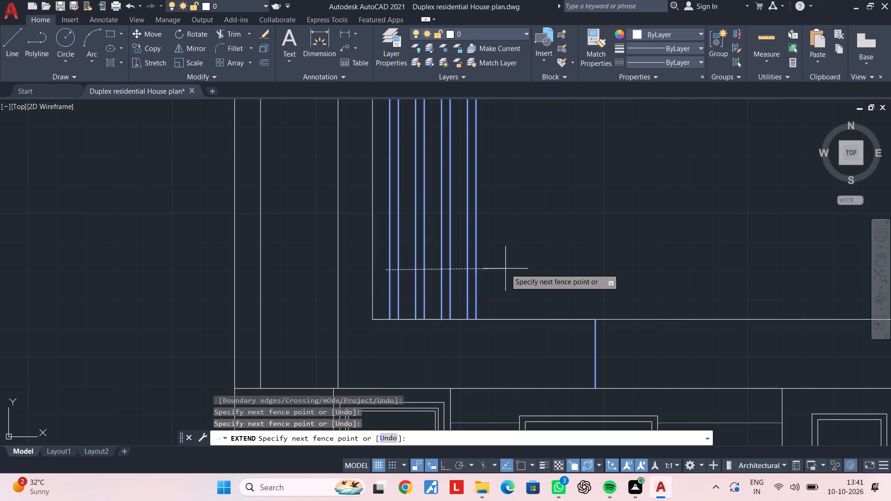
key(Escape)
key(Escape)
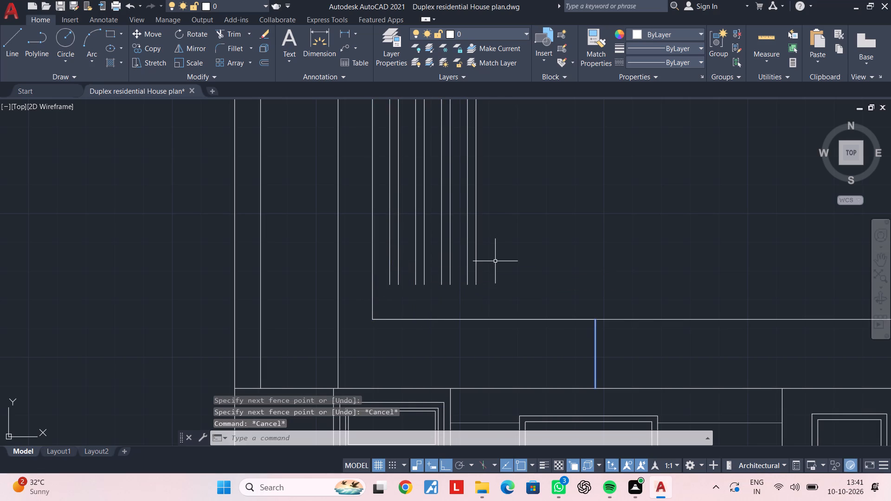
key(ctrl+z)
Extend all four uprights' lines and the opening's left edge down to the new lower line.
key(Escape)
text(EX)
key(space)
click(497, 253)
click(465, 263)
click(460, 263)
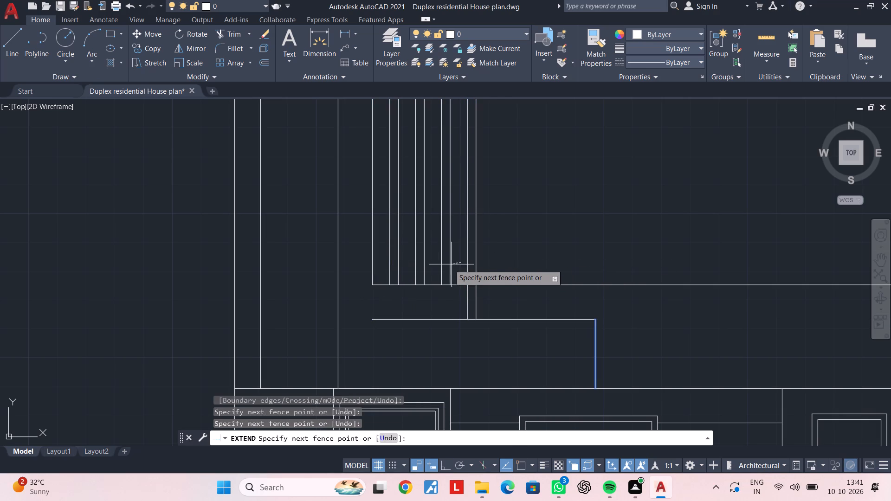
click(388, 270)
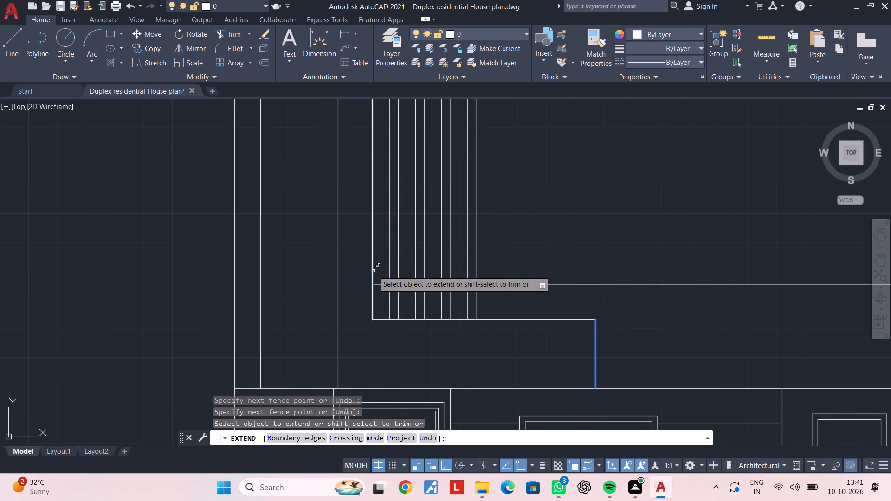
click(373, 271)
key(Escape)
key(Escape)
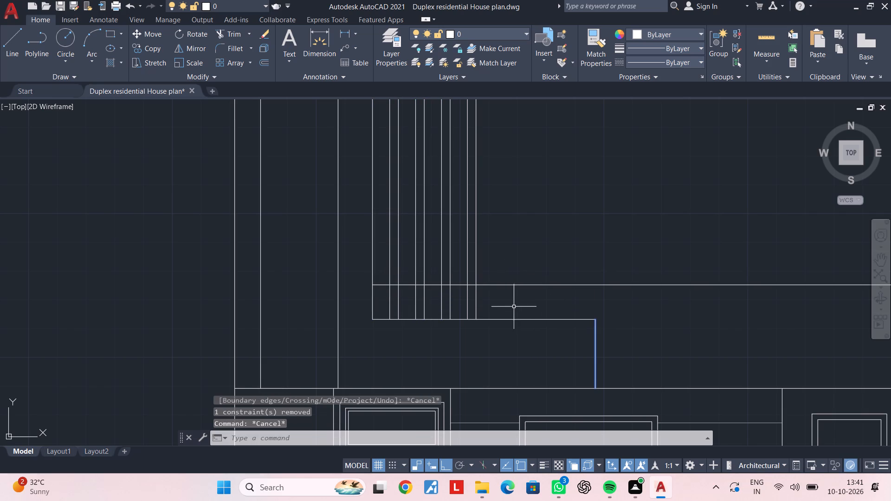
Offset the long horizontal line crossing the uprights 2" upward.
middle_drag(514, 307, 357, 300)
key(Escape)
middle_drag(409, 292, 387, 304)
key(Escape)
text(OF)
key(space)
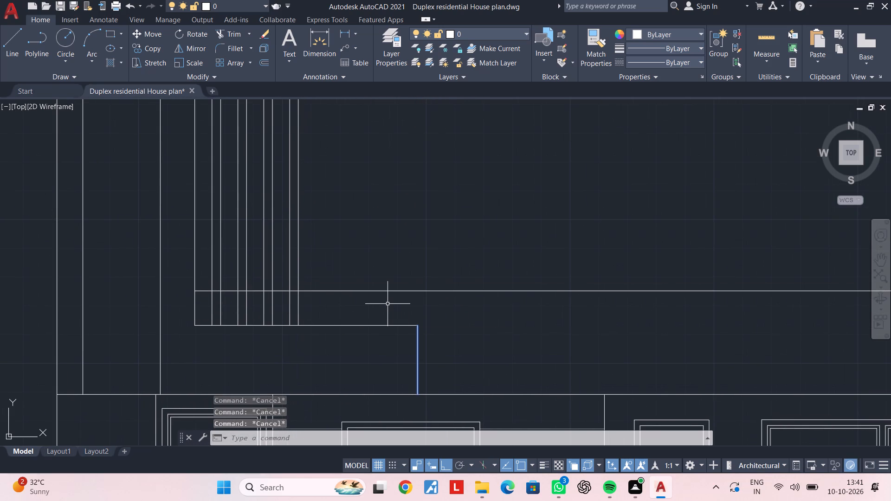
text(2")
key(Return)
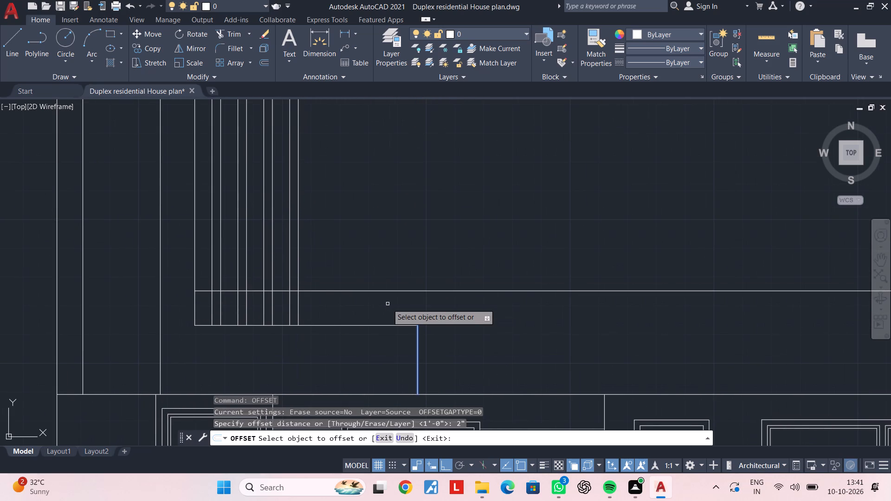
click(409, 289)
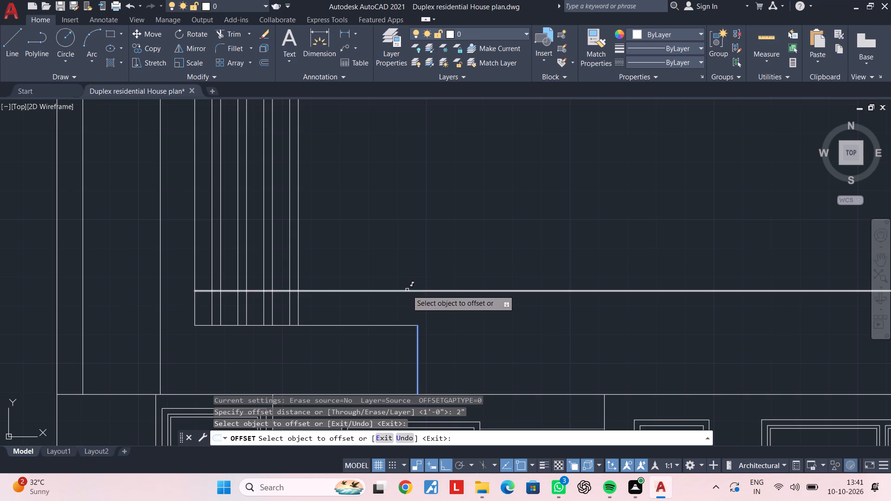
click(407, 292)
click(411, 255)
key(Escape)
key(Escape)
key(Escape)
key(Escape)
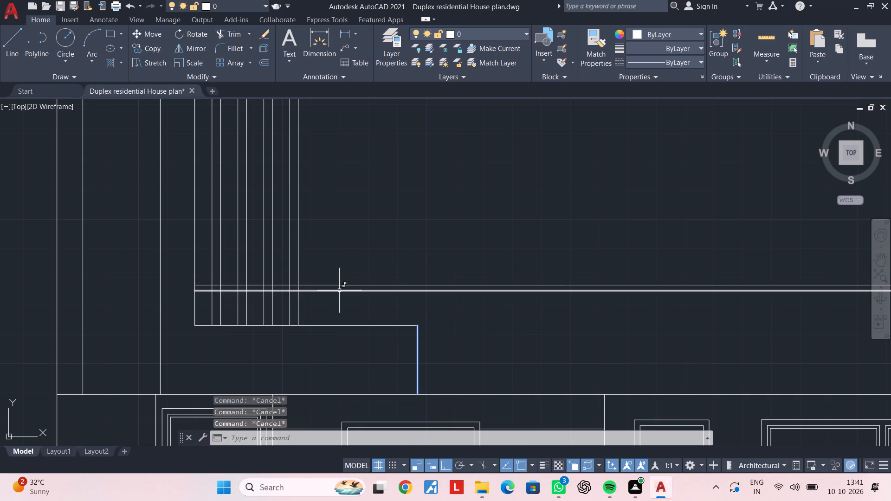
key(Escape)
key(Escape)
Trim the two closely spaced horizontal lines out of the fourth and third uprights.
scroll(297, 293, up, 3)
middle_drag(291, 296, 352, 298)
key(Escape)
key(t)
key(r)
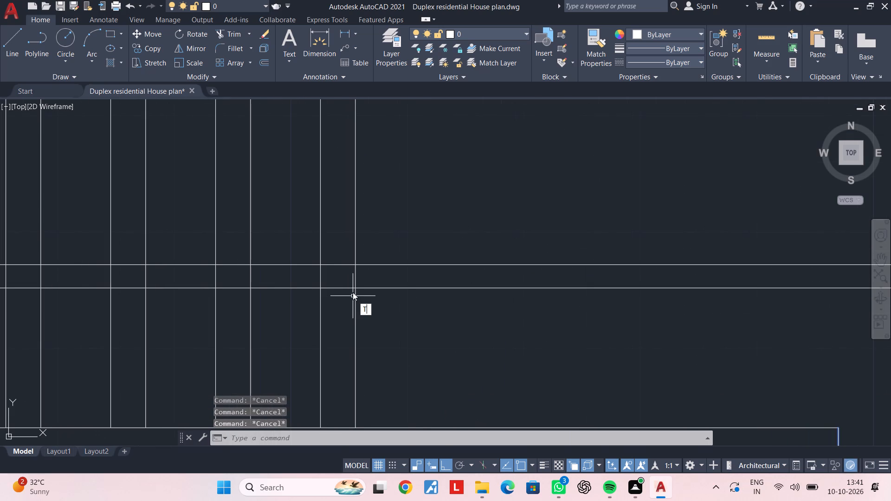
key(space)
click(340, 248)
click(334, 319)
middle_drag(336, 320, 424, 295)
scroll(339, 319, down, 1)
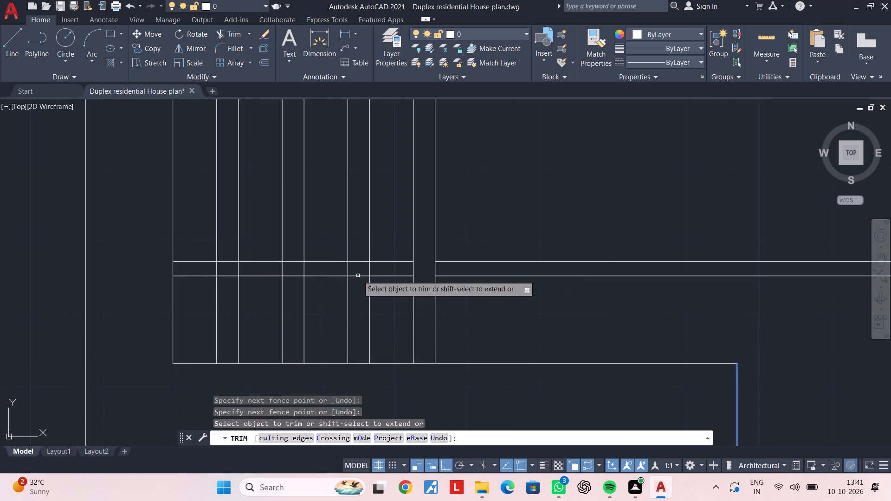
scroll(358, 273, up, 2)
click(362, 228)
click(355, 329)
Trim the same pair of horizontal lines out of the second and first uprights.
scroll(355, 329, down, 2)
middle_drag(360, 329, 430, 309)
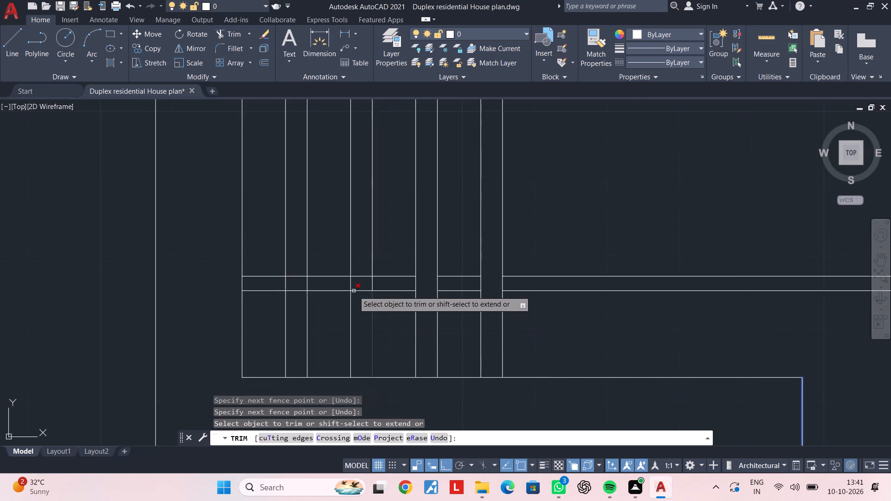
scroll(354, 289, up, 2)
click(368, 237)
click(361, 333)
scroll(361, 333, down, 2)
middle_drag(372, 327, 441, 305)
scroll(362, 298, up, 1)
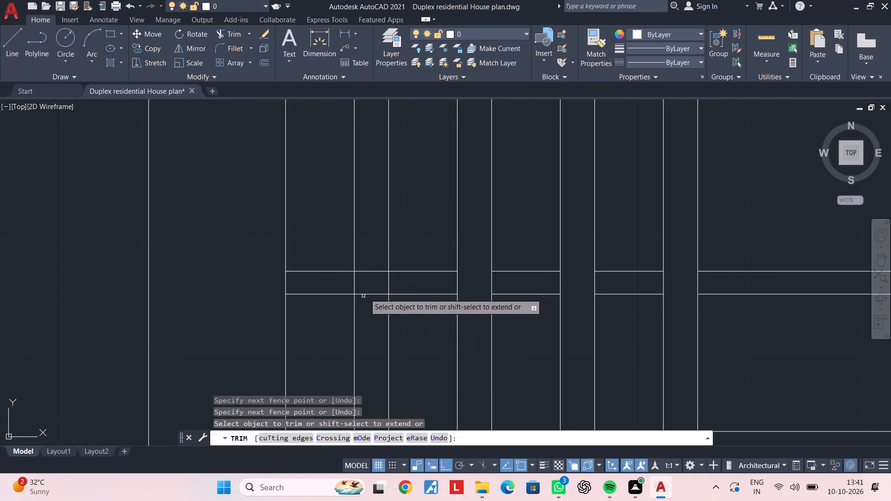
click(374, 257)
click(374, 325)
key(Escape)
key(Escape)
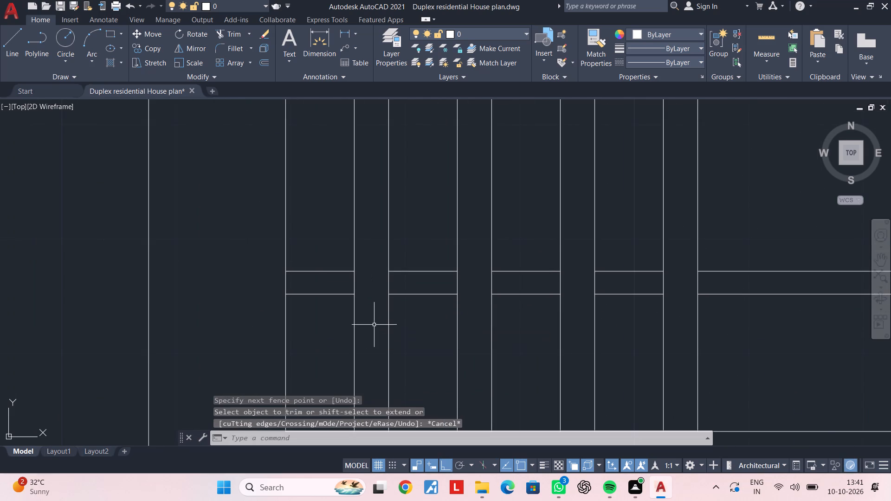
key(Escape)
key(Escape)
key(Escape)
Draw a rectangle about 6'-6" wide by 4'-1 1/2" high inside the opening, just beyond the fourth upright.
scroll(374, 325, down, 1)
middle_drag(499, 314, 356, 315)
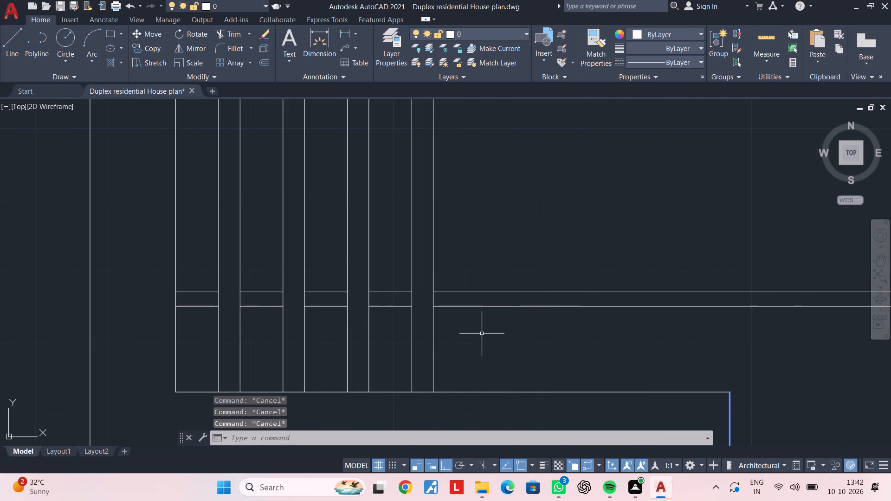
middle_drag(474, 333, 404, 333)
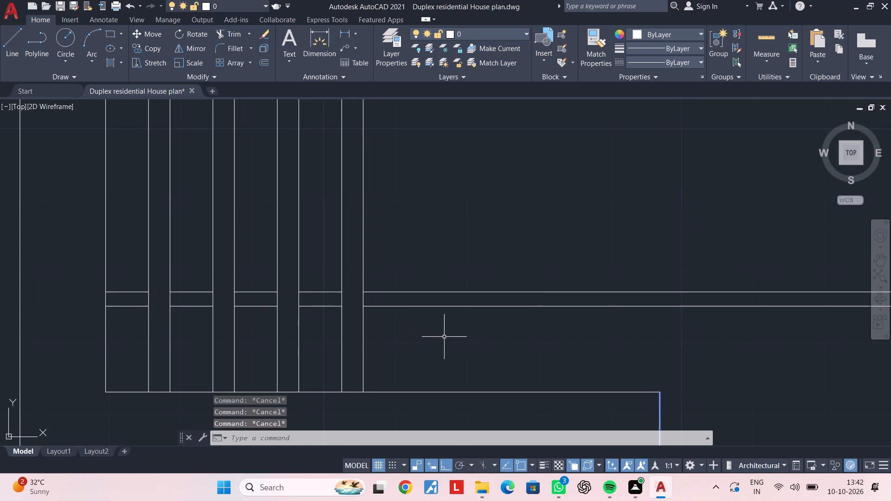
middle_drag(444, 340, 427, 370)
scroll(427, 352, down, 3)
middle_drag(482, 312, 388, 345)
middle_drag(491, 339, 457, 295)
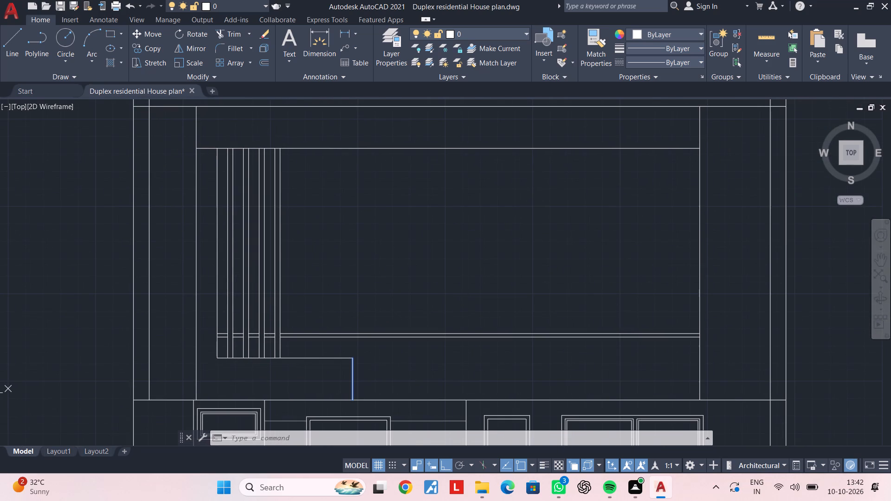
middle_drag(478, 291, 399, 275)
middle_drag(298, 270, 335, 308)
middle_drag(279, 276, 343, 264)
key(Escape)
key(Escape)
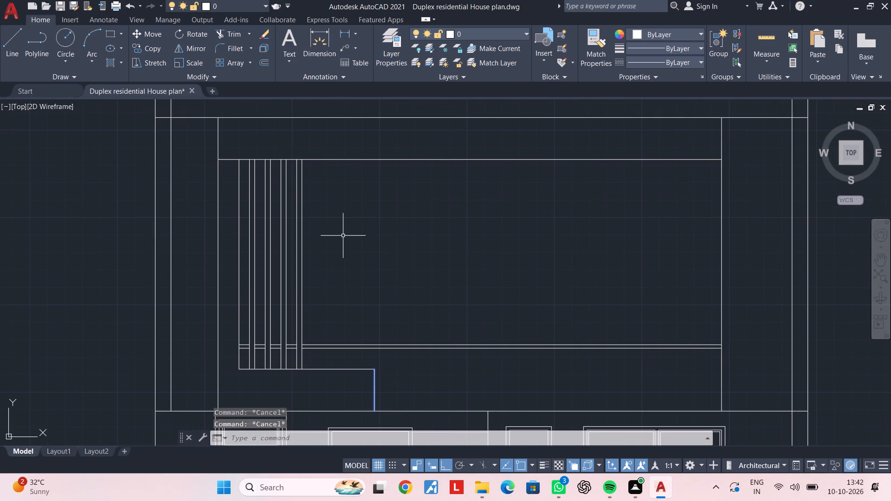
text(REC)
key(space)
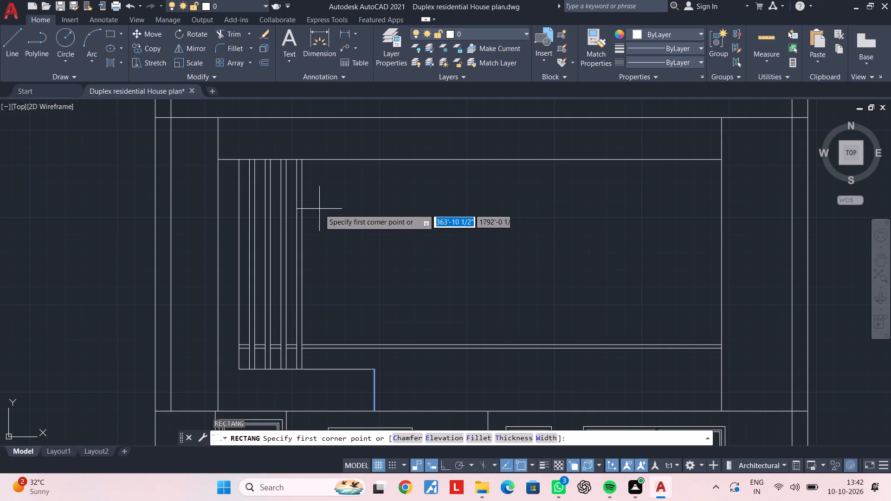
click(315, 184)
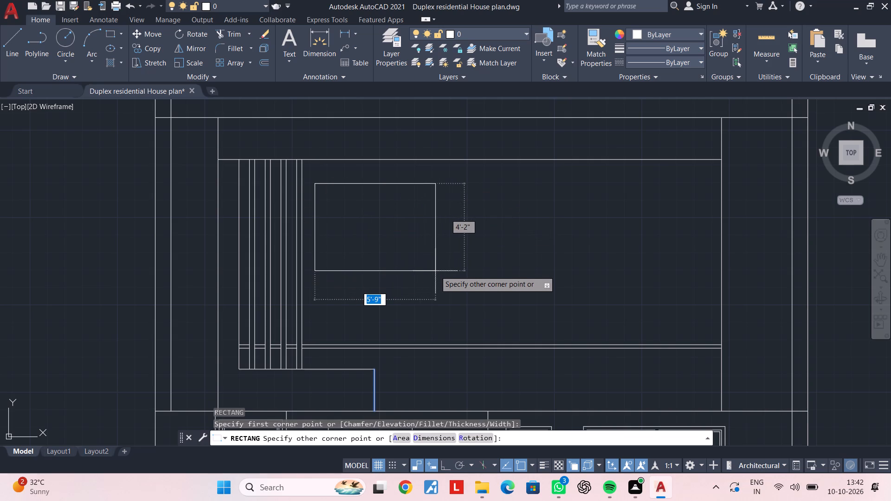
scroll(435, 271, down, 1)
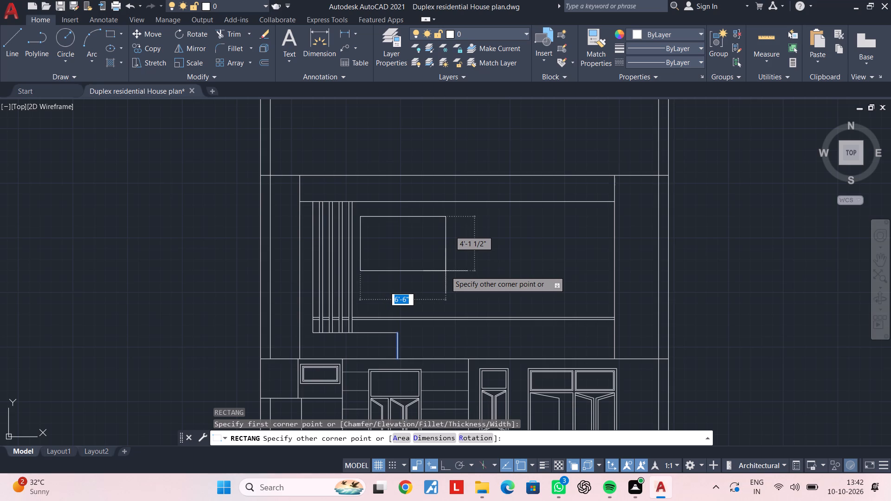
click(445, 271)
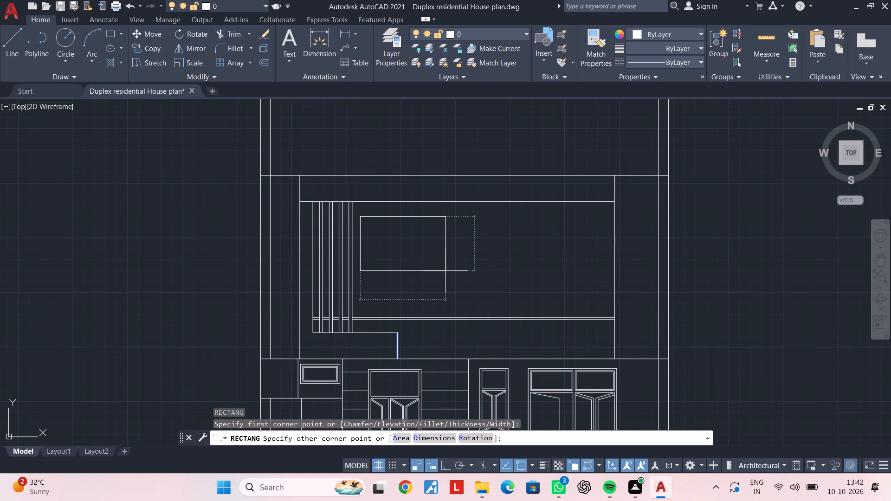
key(Escape)
key(Escape)
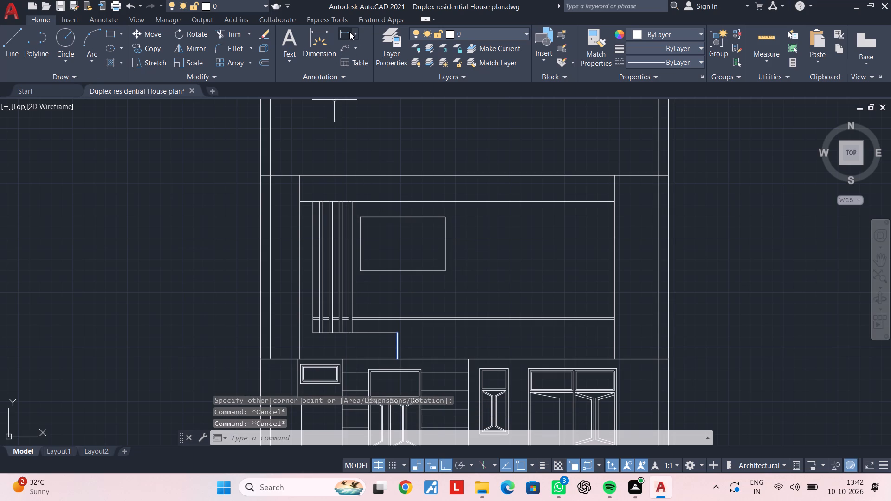
Measure the new rectangle's height along its right edge.
click(346, 32)
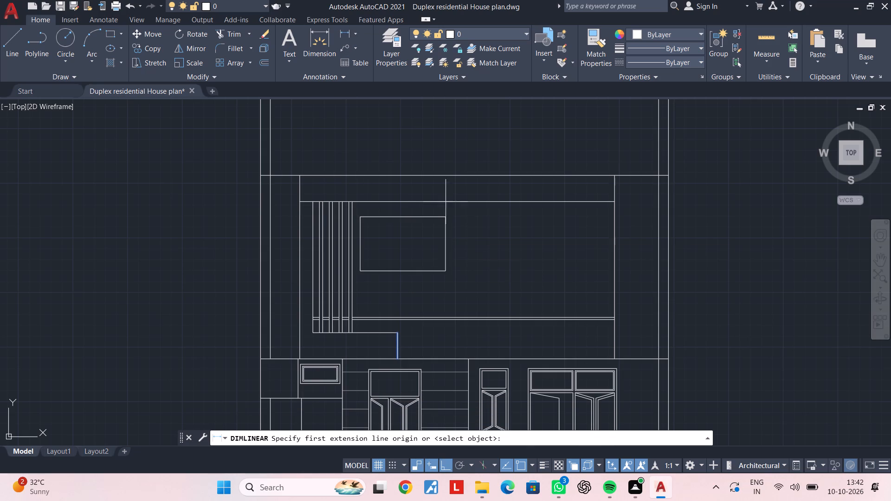
click(445, 218)
click(446, 271)
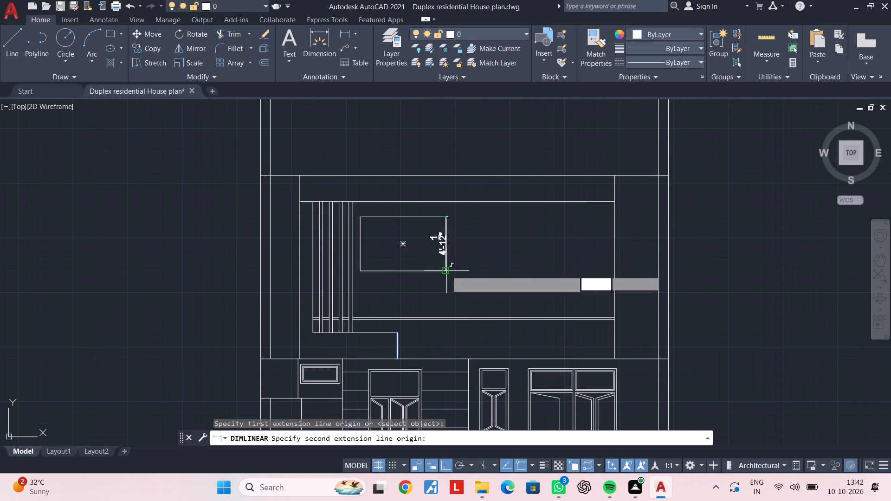
scroll(446, 271, up, 2)
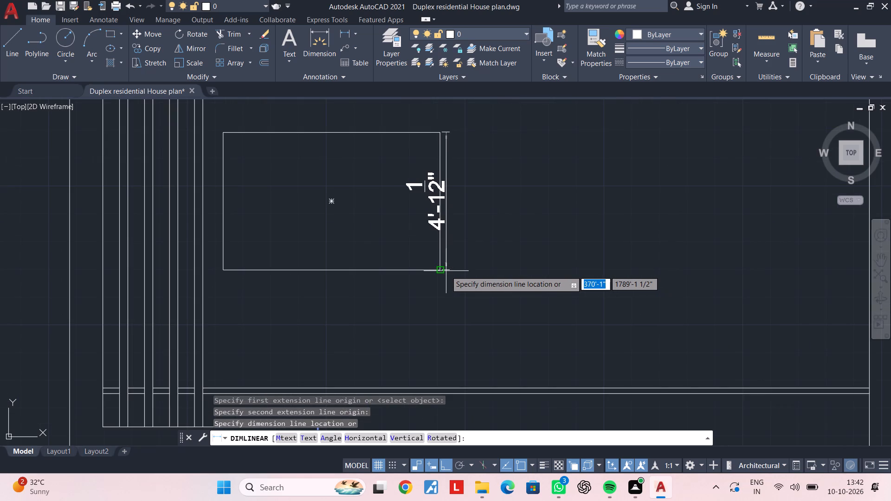
key(Escape)
key(Escape)
key(Escape)
key(Escape)
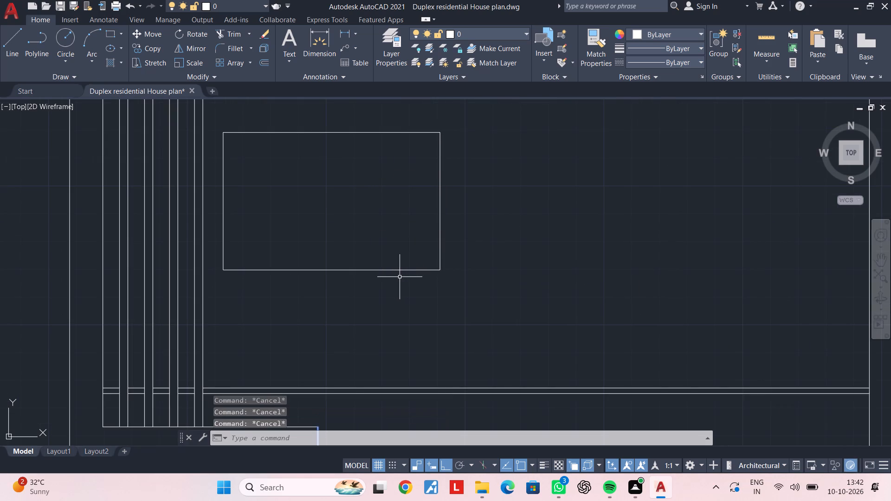
key(Escape)
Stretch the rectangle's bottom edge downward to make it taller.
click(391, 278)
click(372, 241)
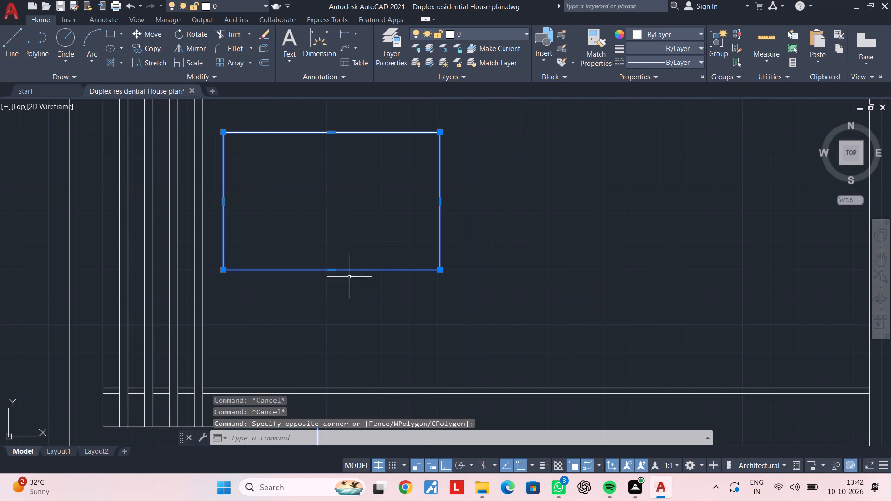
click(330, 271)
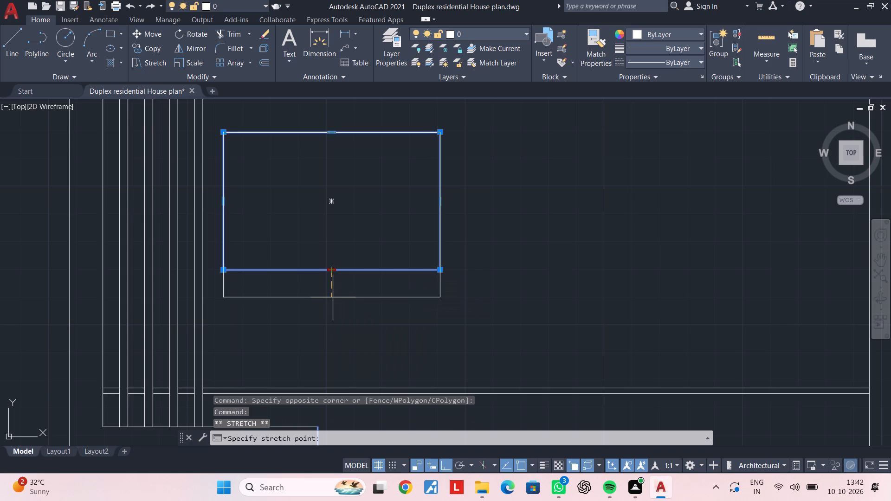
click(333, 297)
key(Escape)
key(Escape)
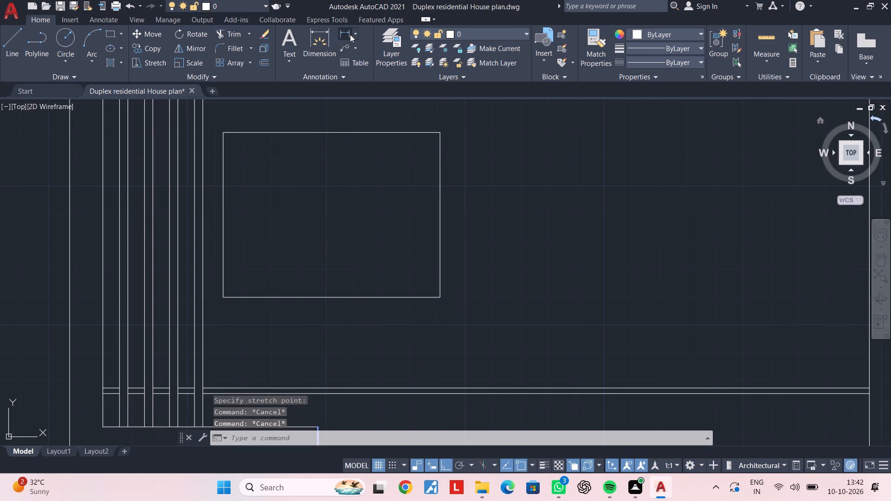
Measure the stretched rectangle's height along its right edge.
click(349, 34)
click(439, 295)
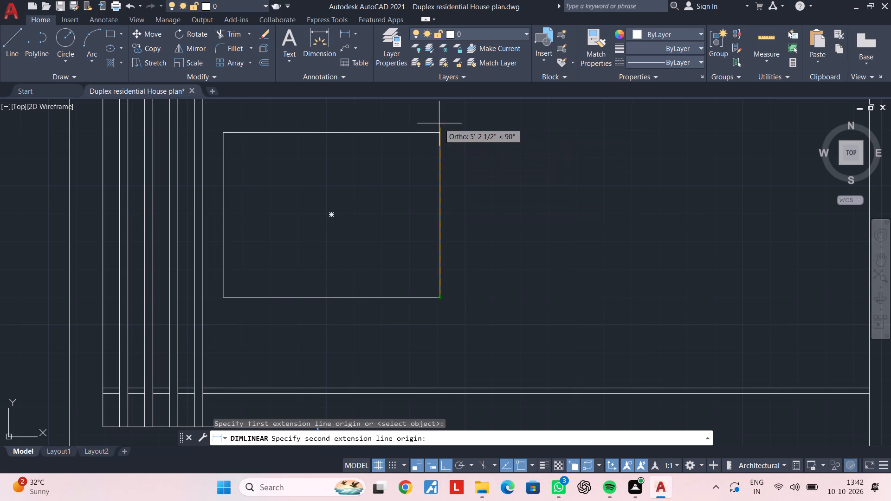
click(441, 134)
key(Escape)
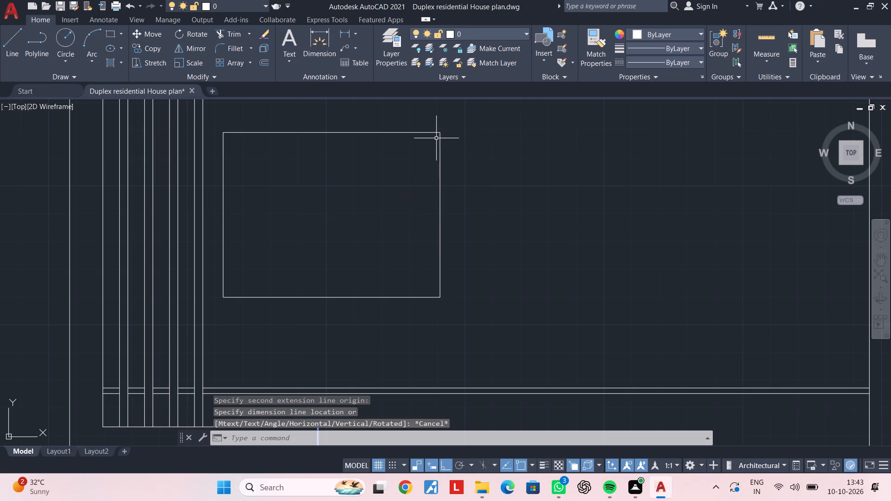
key(Escape)
key(Escape)
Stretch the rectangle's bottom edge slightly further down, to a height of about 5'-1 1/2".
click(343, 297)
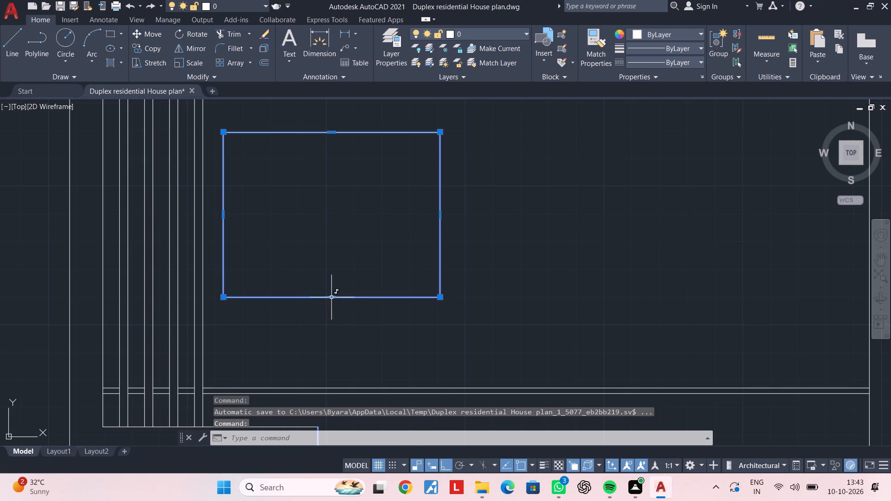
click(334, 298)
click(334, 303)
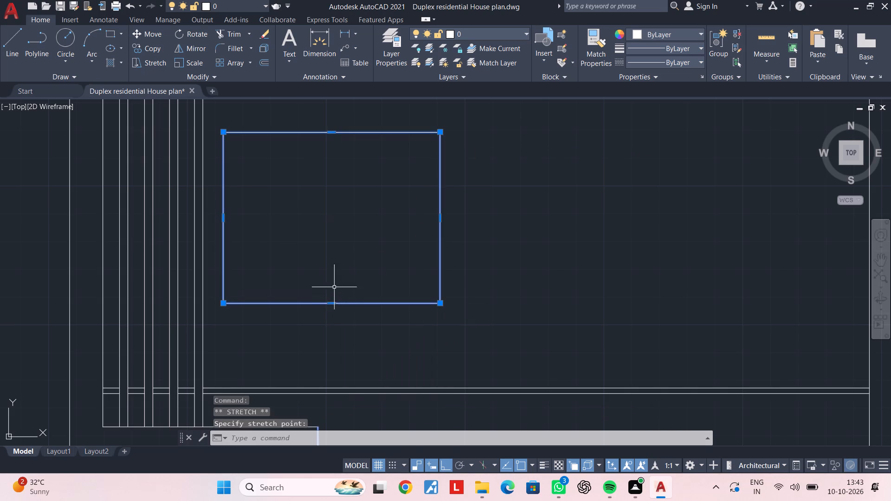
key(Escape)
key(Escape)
Measure the rectangle's height again between its right-hand corners.
click(342, 30)
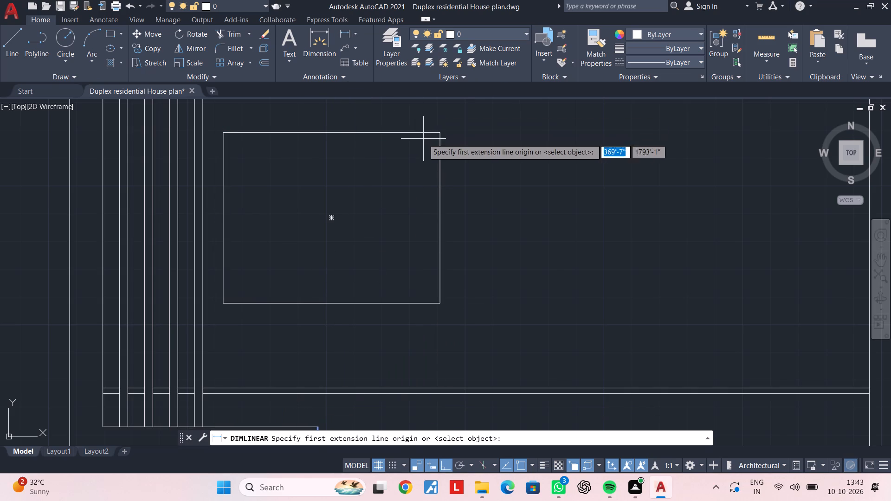
click(440, 133)
click(438, 306)
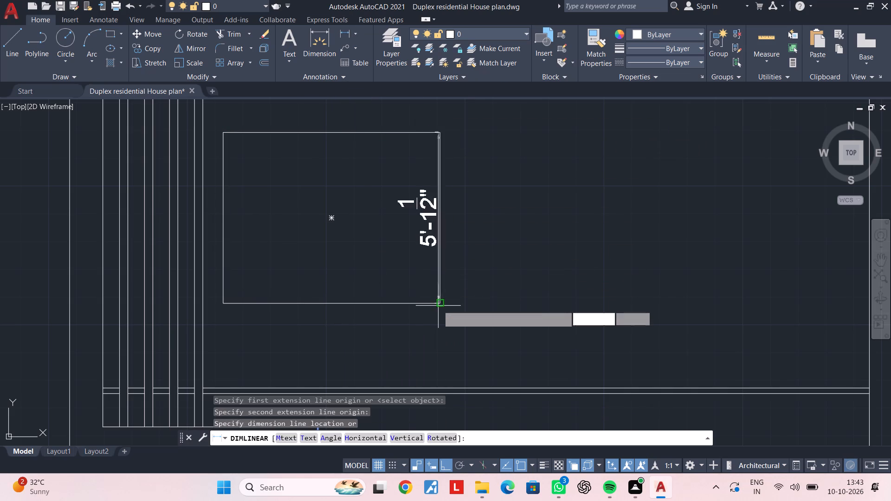
key(Escape)
key(Escape)
Stretch the rectangle's bottom edge upward to shorten it, leaving more space above the two closely spaced horizontal lines.
middle_drag(335, 230, 381, 250)
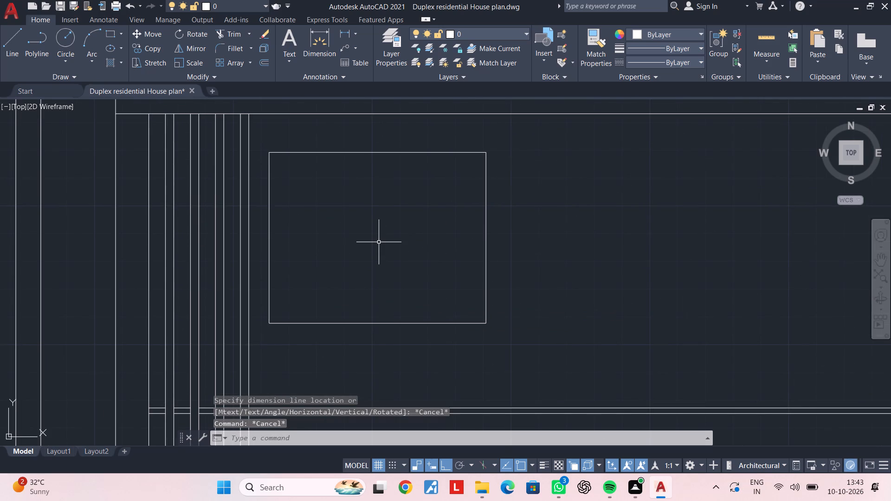
key(Escape)
middle_drag(380, 231, 381, 198)
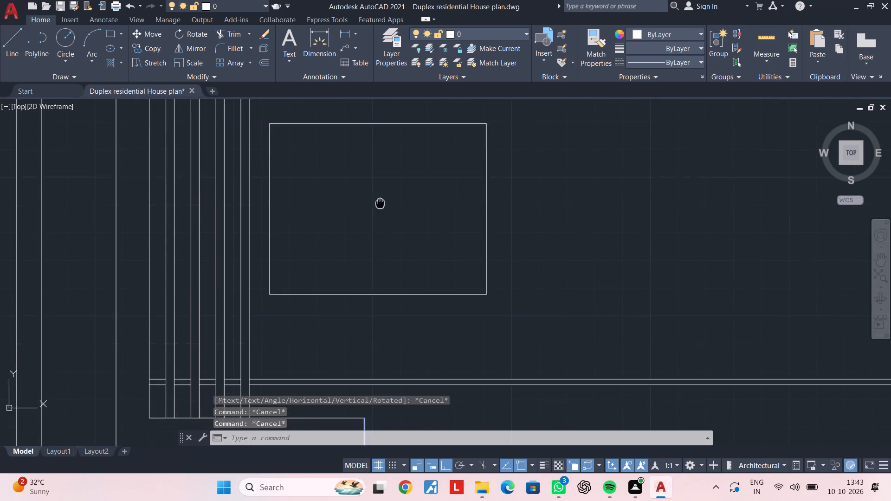
middle_drag(381, 198, 382, 176)
key(Escape)
key(Escape)
key(Escape)
key(Escape)
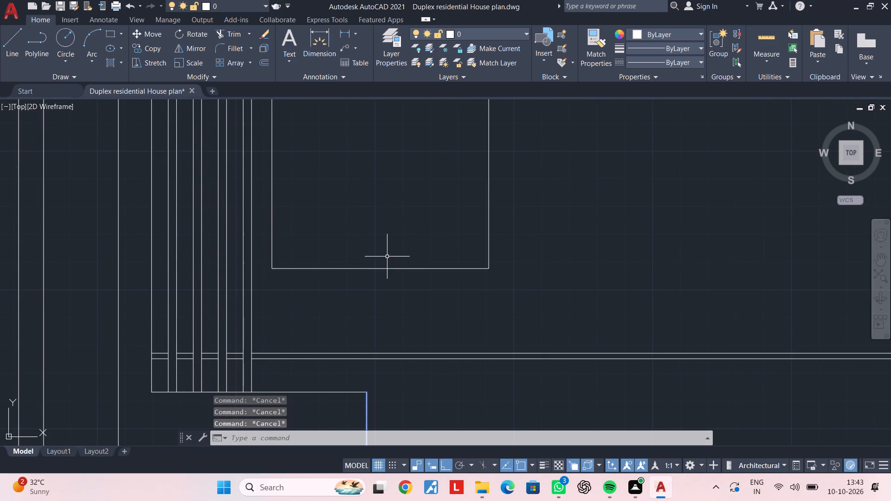
middle_drag(387, 245, 392, 221)
key(Escape)
key(Escape)
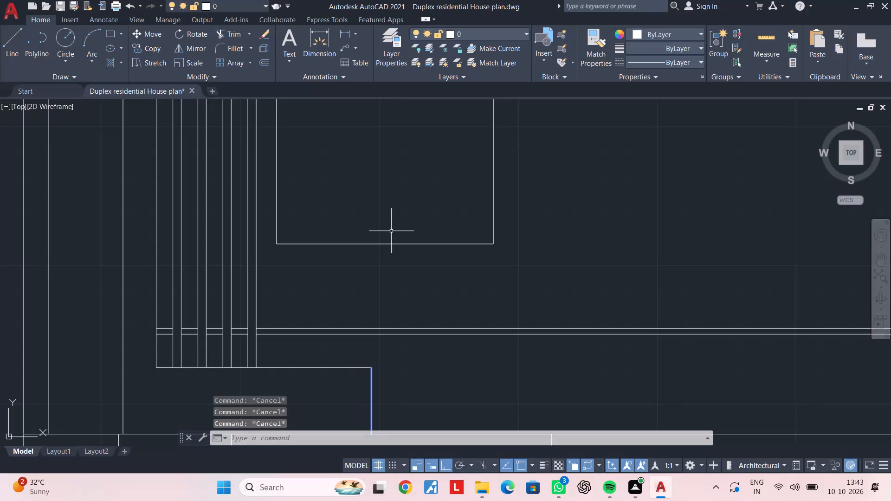
click(386, 243)
click(383, 244)
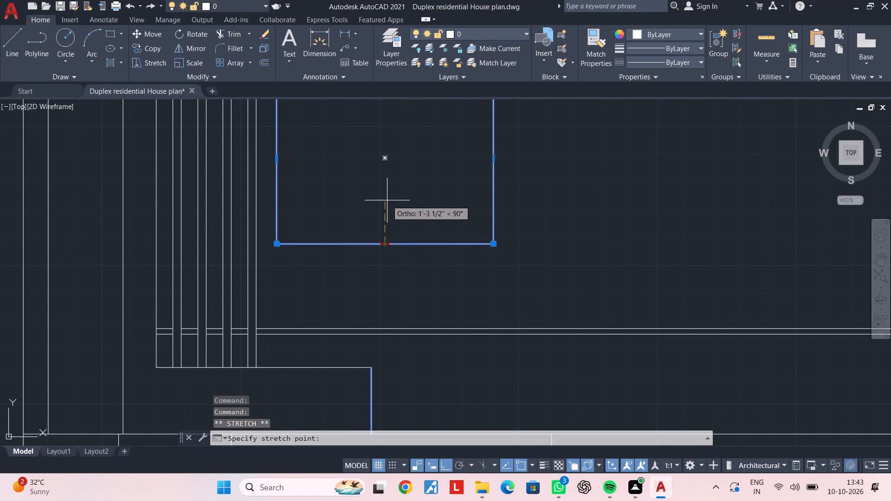
scroll(387, 200, down, 1)
click(387, 210)
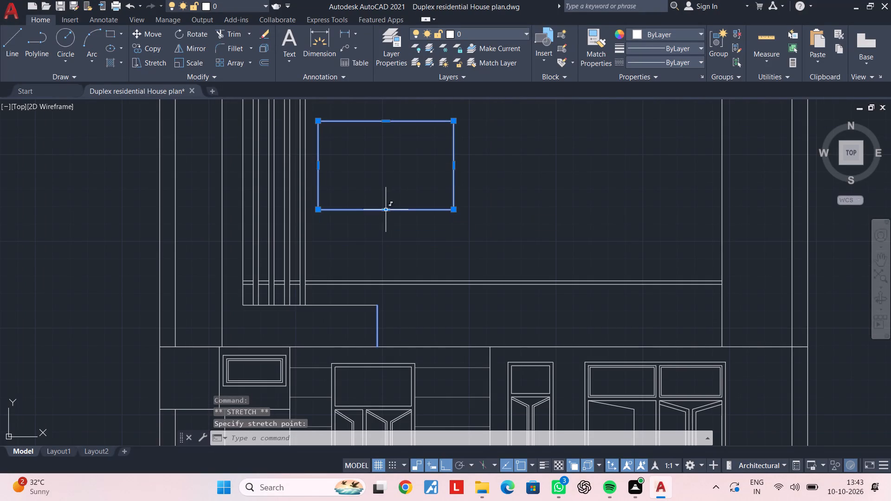
key(Escape)
middle_drag(381, 231, 372, 300)
key(Escape)
key(Escape)
key(Escape)
key(Escape)
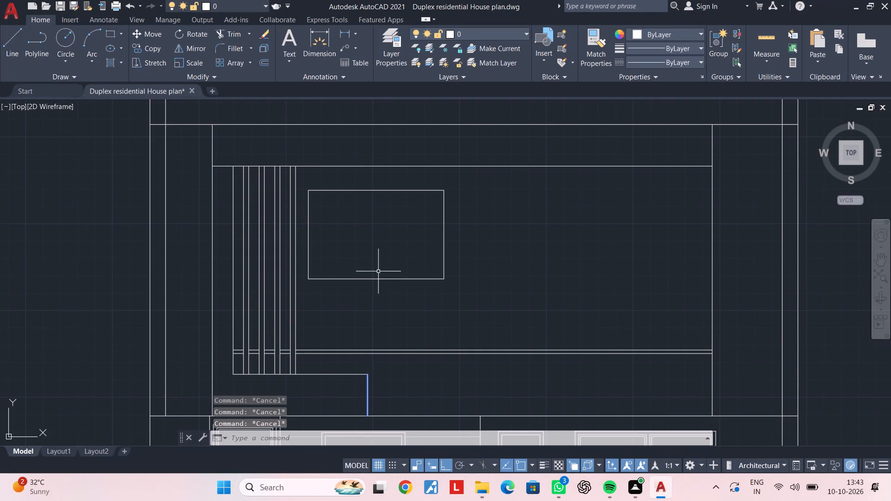
Draw a vertical line just right of the rectangle, from the upper of the two closely spaced horizontal lines to the opening's top line.
middle_drag(380, 261, 350, 249)
key(Escape)
key(Escape)
key(Escape)
key(Escape)
key(Escape)
key(Escape)
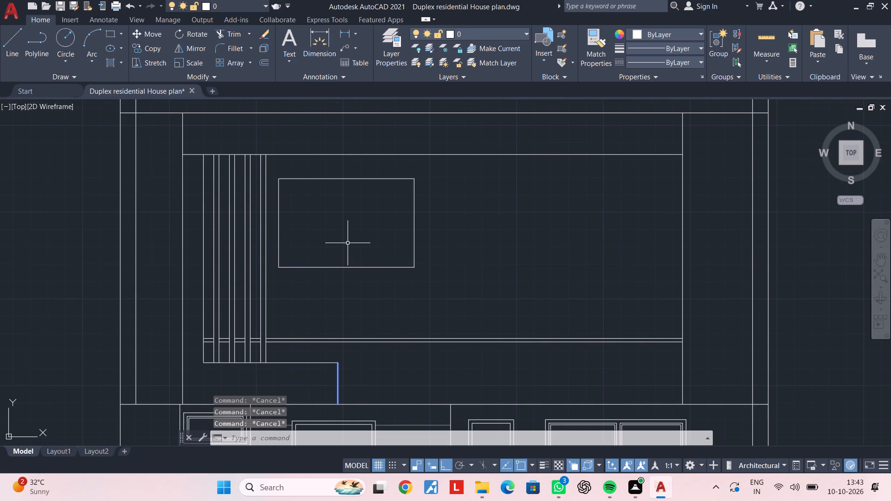
key(Escape)
text(L)
key(space)
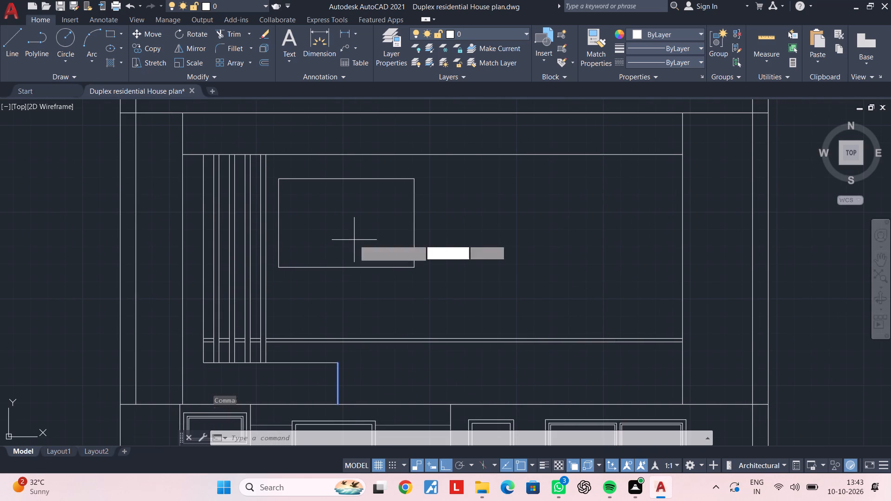
click(438, 340)
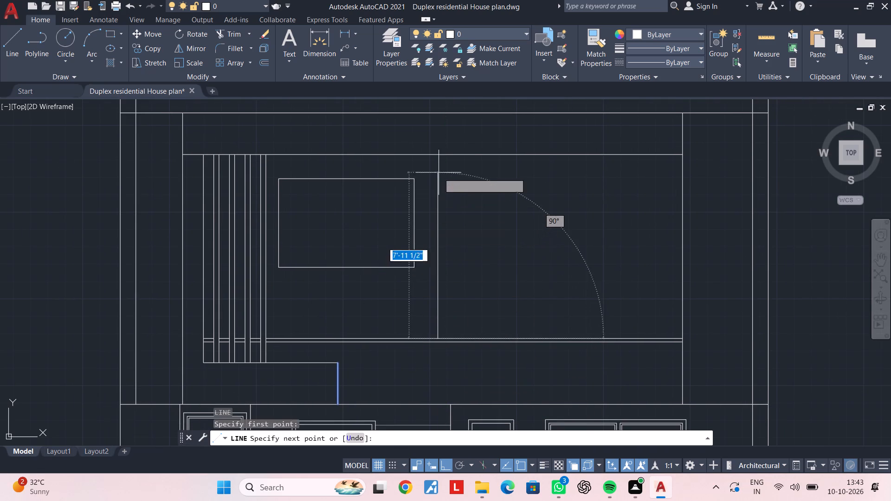
click(439, 155)
key(Escape)
key(Escape)
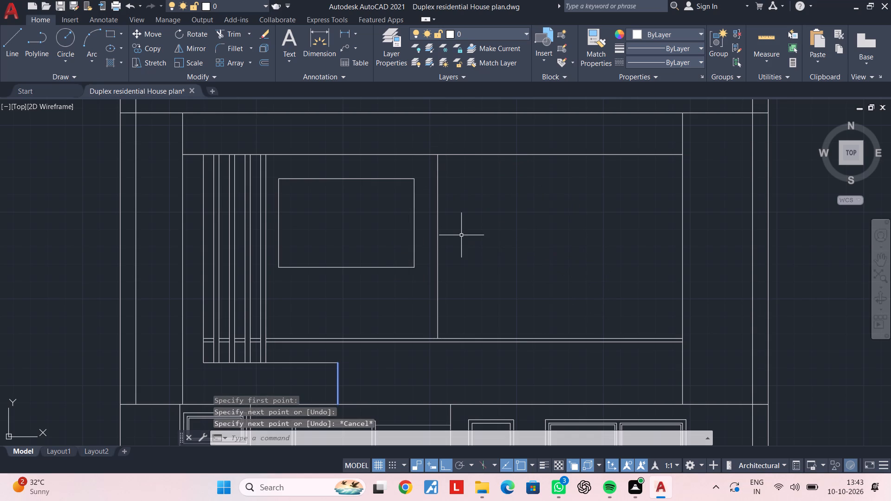
key(Escape)
key(Escape)
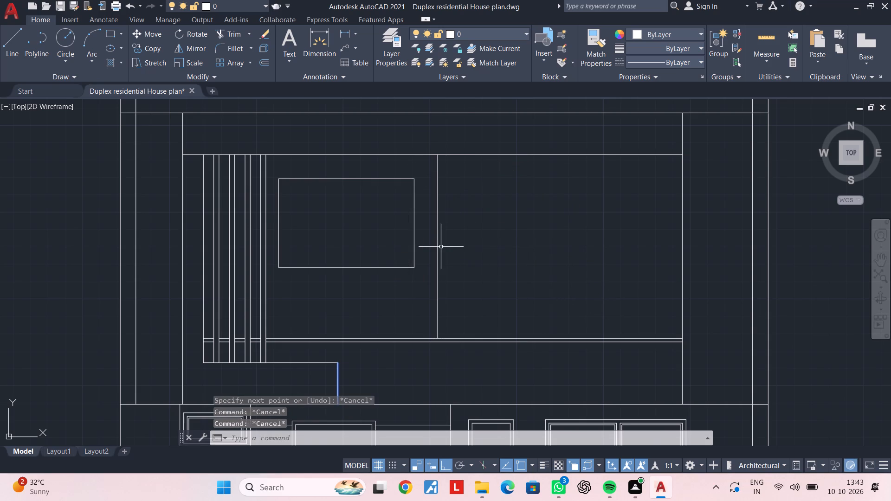
middle_drag(415, 297, 461, 283)
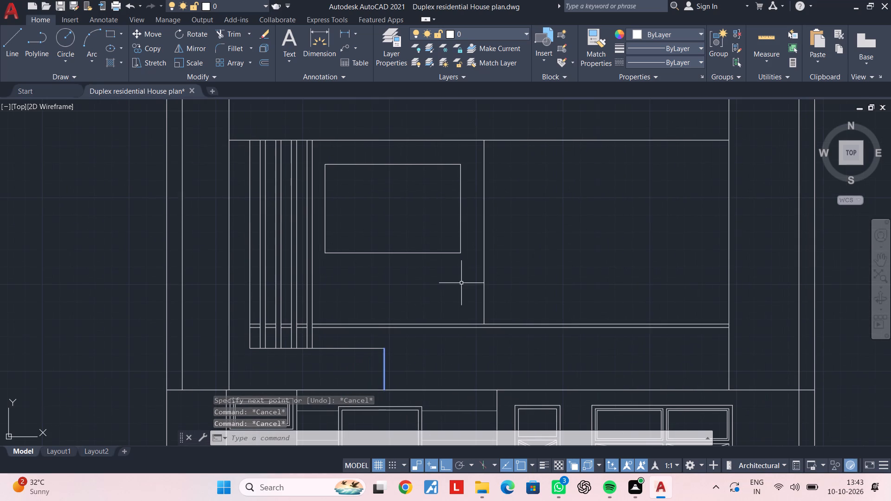
Draw a horizontal line below the window-like rectangle, from the leftmost upright line to just past the vertical divider.
key(Escape)
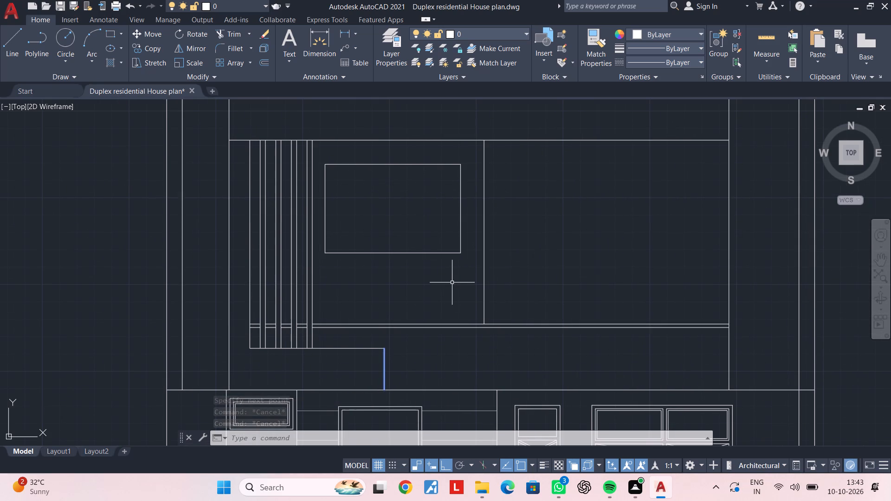
text(L)
key(space)
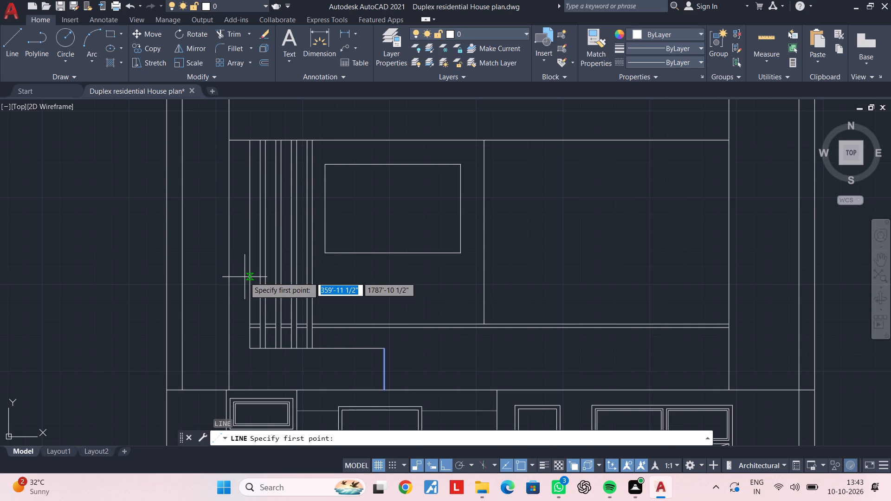
click(246, 276)
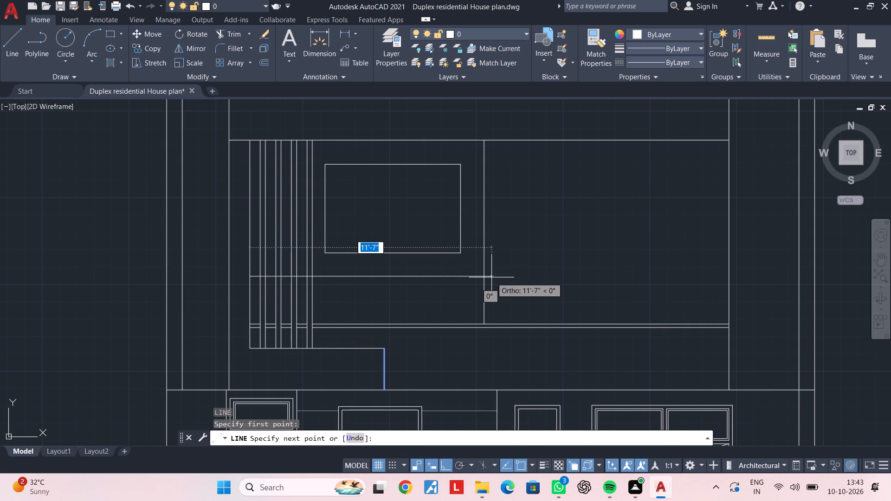
scroll(491, 277, up, 1)
click(503, 276)
key(Escape)
key(Escape)
middle_drag(386, 291, 446, 274)
key(Escape)
Offset the new horizontal line 3" downward to form the top band.
scroll(446, 274, up, 1)
key(Escape)
text(OF)
key(space)
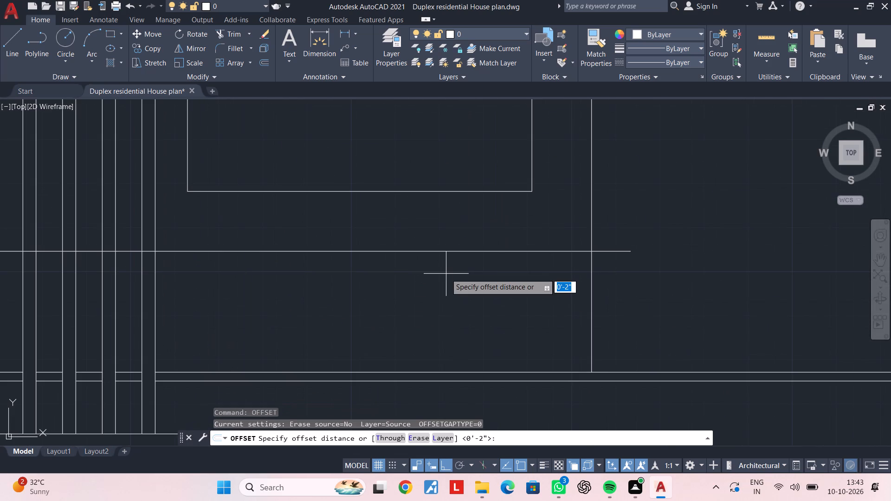
text(3")
key(Return)
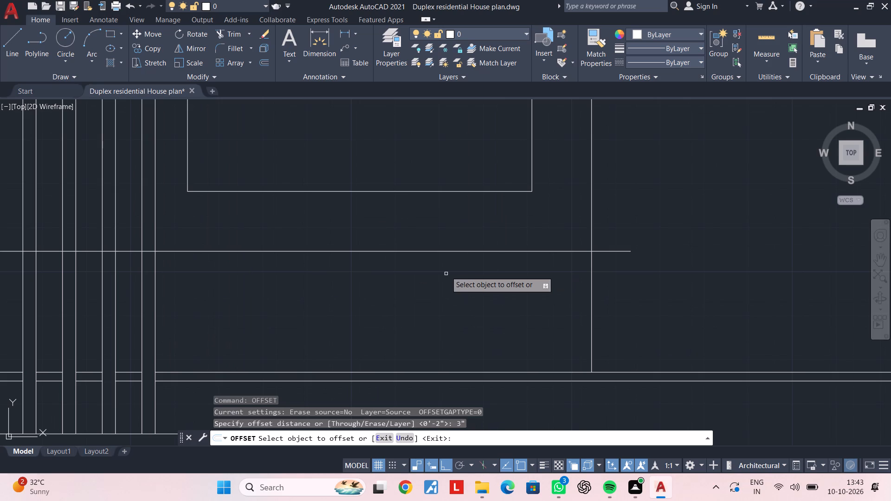
click(447, 251)
click(446, 265)
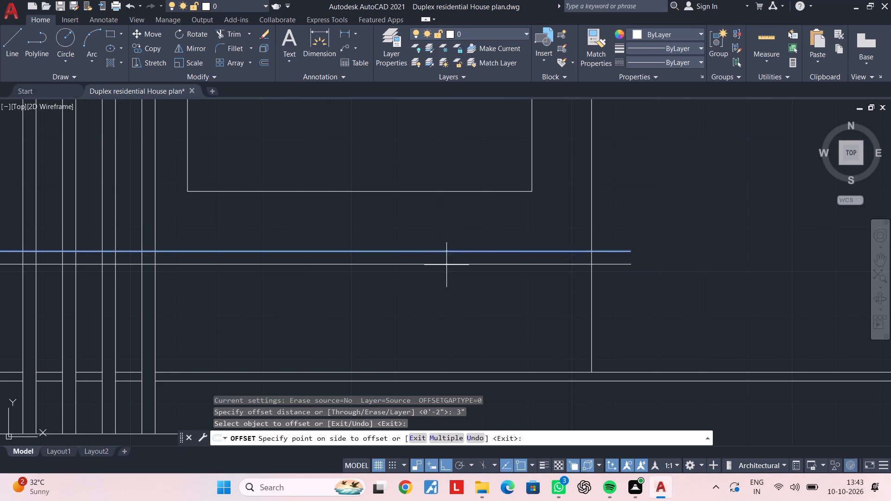
middle_drag(388, 286, 546, 263)
key(space)
Add a 2" horizontal rail 5" below the top band by offsetting its lower line.
key(space)
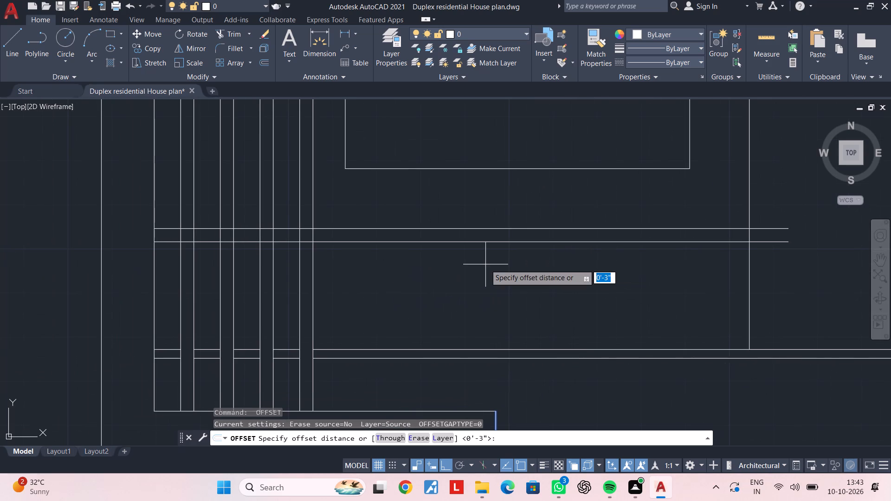
text(5")
key(Return)
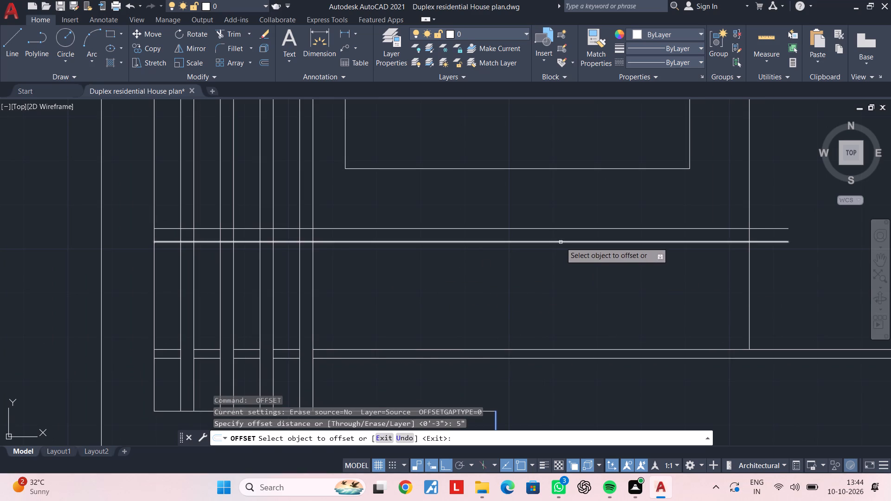
click(561, 242)
click(556, 261)
key(space)
key(space)
text(2")
key(Return)
click(518, 262)
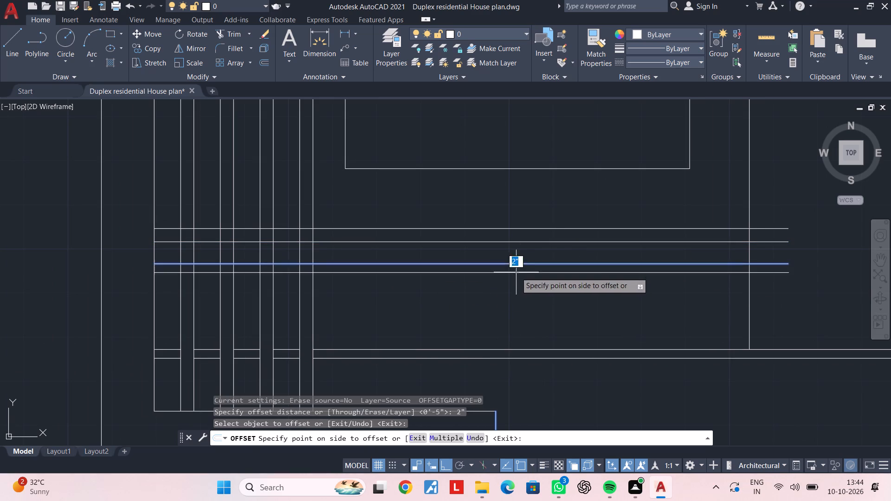
click(515, 276)
key(space)
Add a second 2" horizontal rail 5" below the first rail using Offset.
text(5")
key(Return)
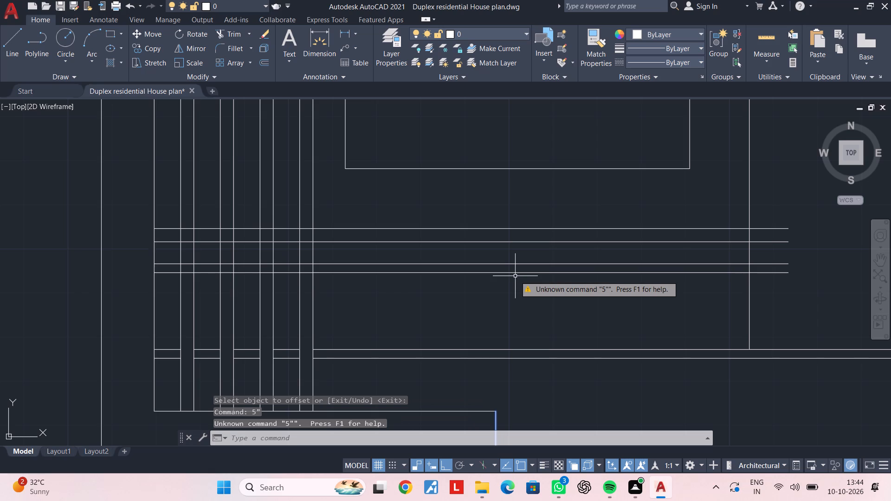
key(space)
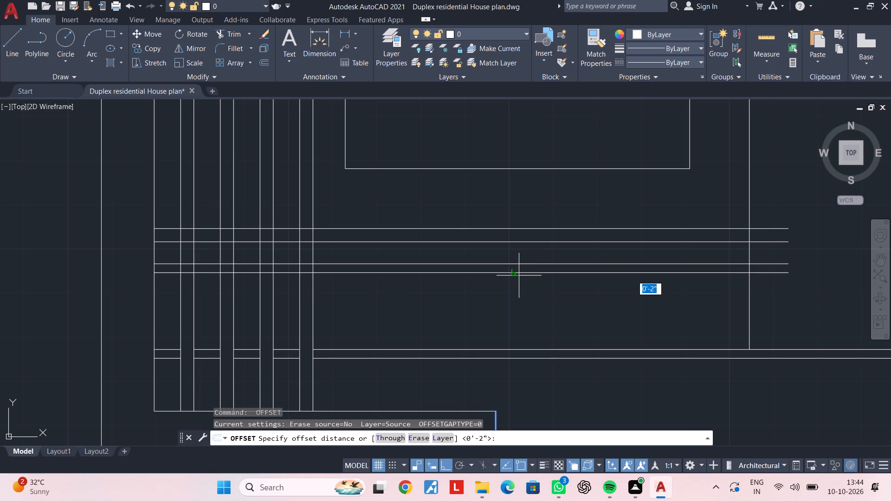
key(2)
key(BackSpace)
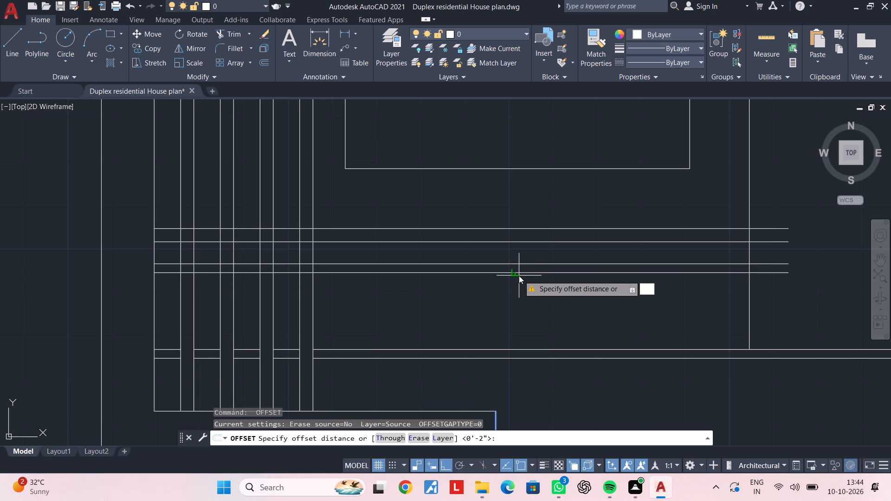
text(5")
key(Return)
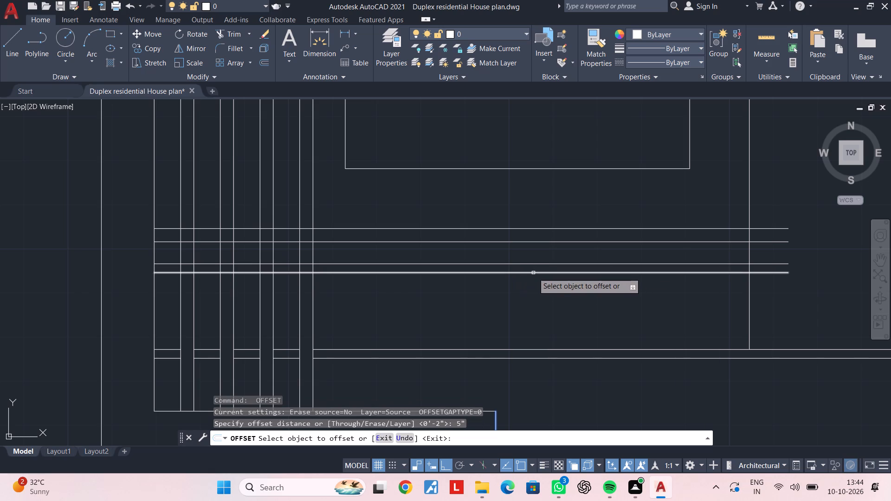
click(533, 273)
click(531, 290)
key(space)
key(space)
text(2")
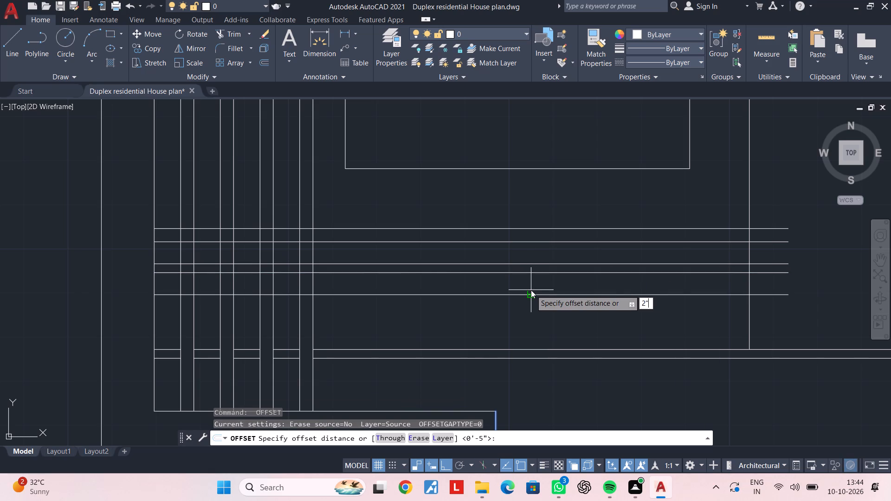
key(Return)
click(521, 294)
click(520, 312)
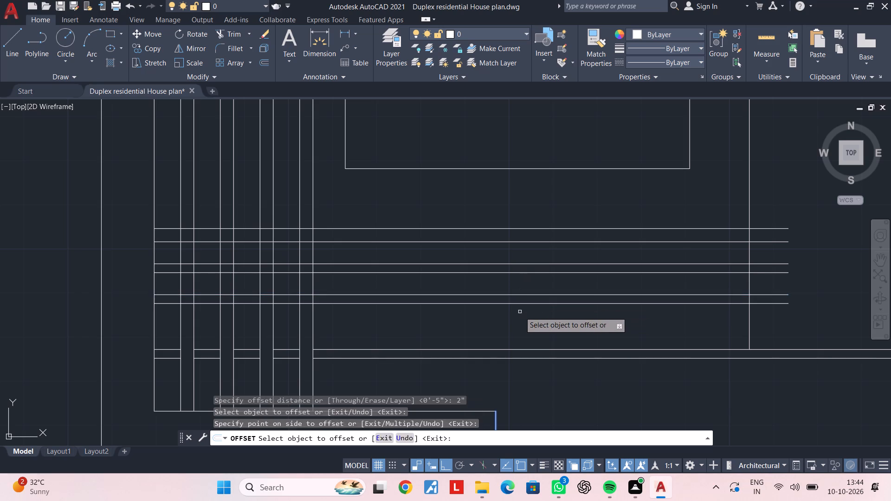
key(space)
Add a third 2" horizontal rail 5" below the second rail using Offset.
key(space)
text(5")
key(Return)
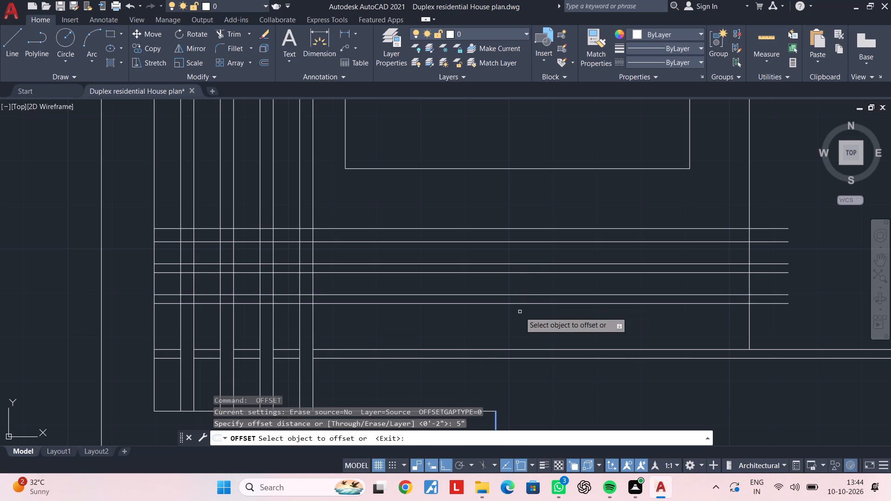
click(519, 303)
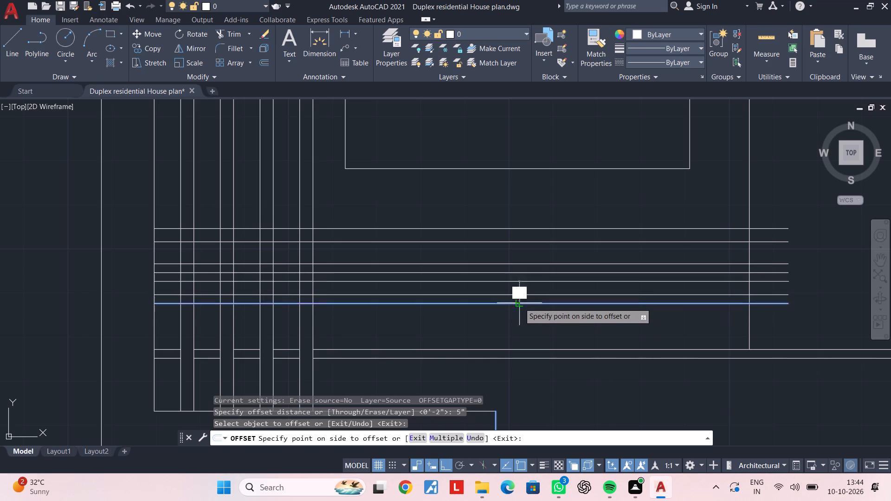
click(519, 319)
key(space)
key(space)
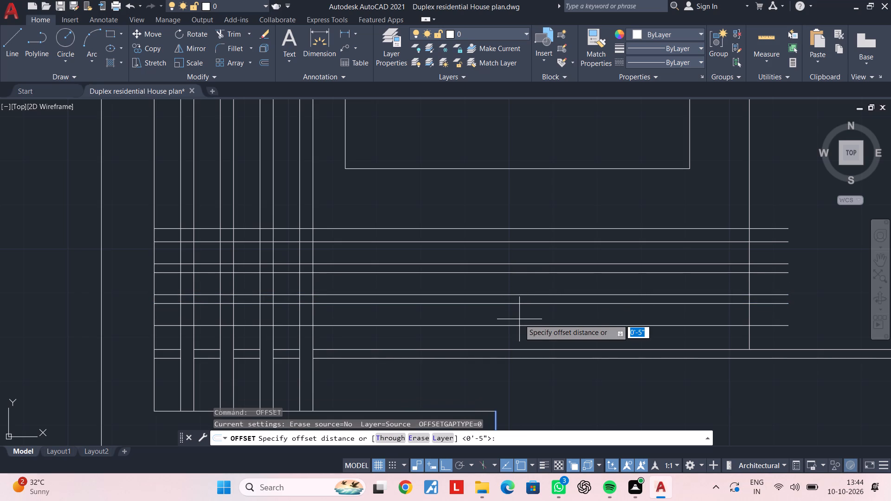
text(2")
key(Return)
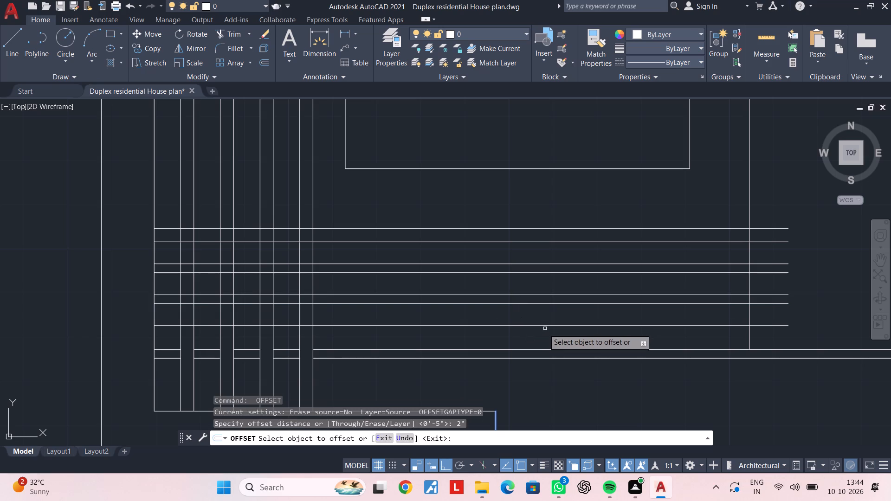
click(542, 328)
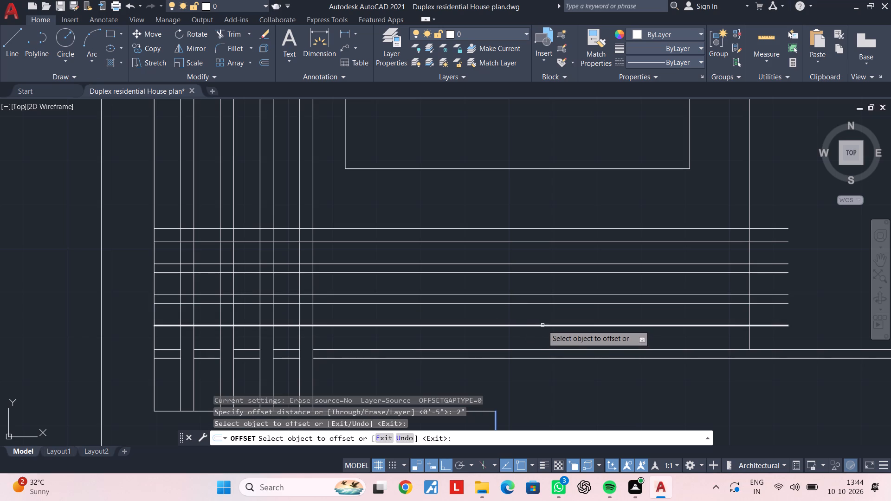
click(544, 326)
click(544, 335)
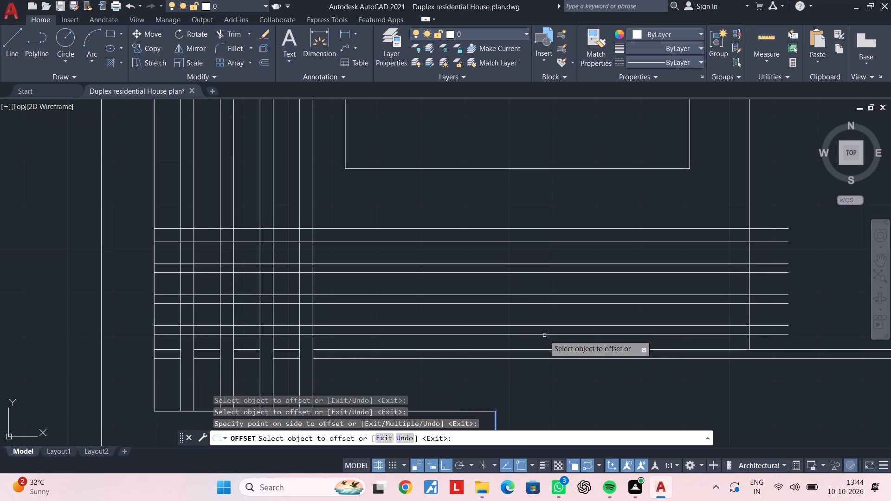
key(Escape)
key(Escape)
key(Escape)
key(Escape)
Trim the new band and rail lines where they cross the four narrow vertical uprights.
middle_drag(434, 335, 547, 314)
key(Escape)
middle_drag(455, 315, 491, 309)
key(Escape)
key(Escape)
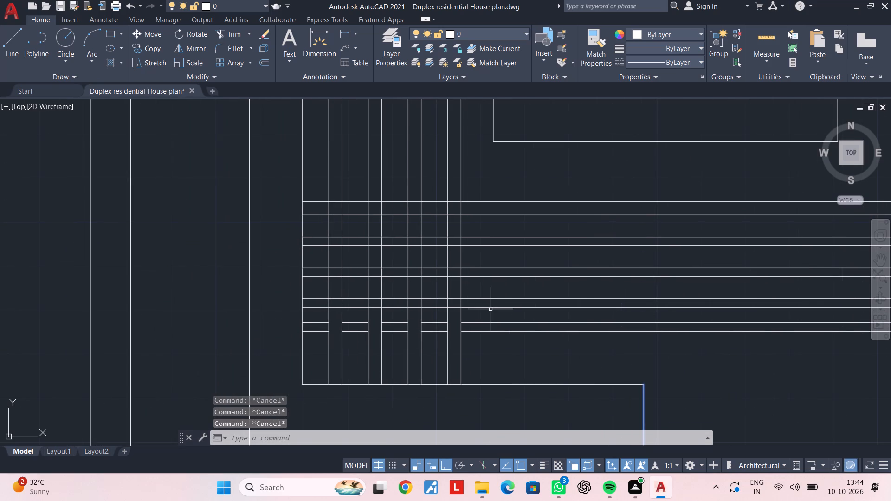
key(Escape)
key(Escape)
key(Escape)
key(Escape)
key(Escape)
key(Escape)
key(Escape)
scroll(457, 310, up, 1)
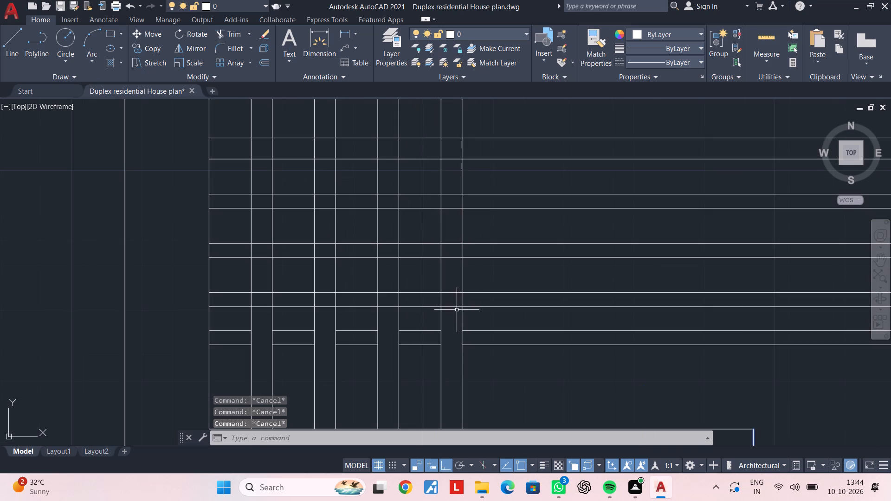
scroll(457, 310, up, 1)
key(Escape)
text(TR)
key(space)
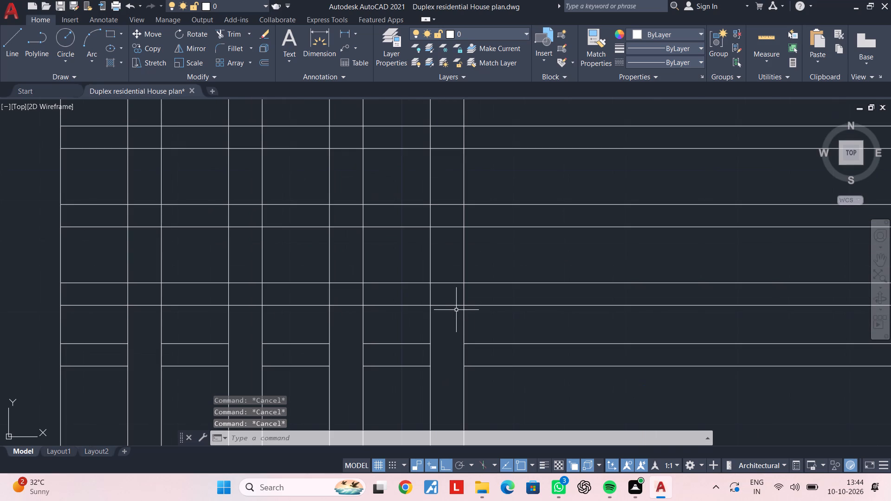
click(452, 321)
scroll(451, 213, down, 1)
middle_drag(453, 215, 446, 275)
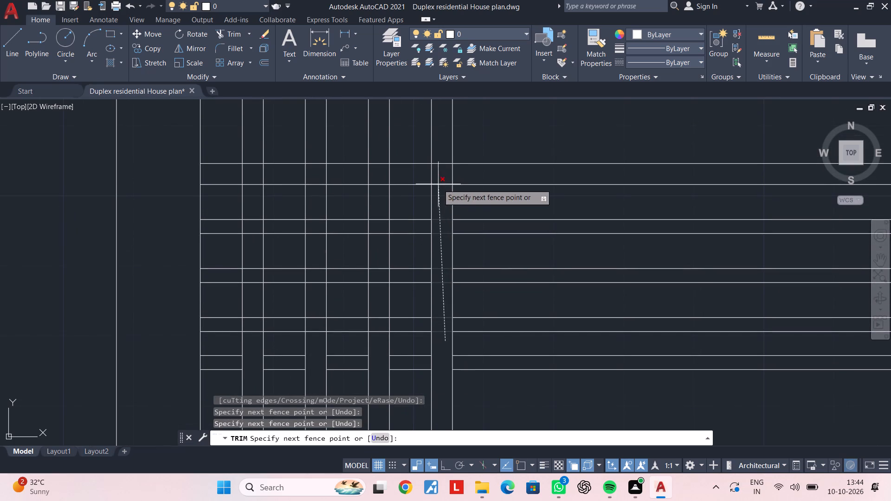
click(440, 152)
middle_drag(406, 212, 407, 212)
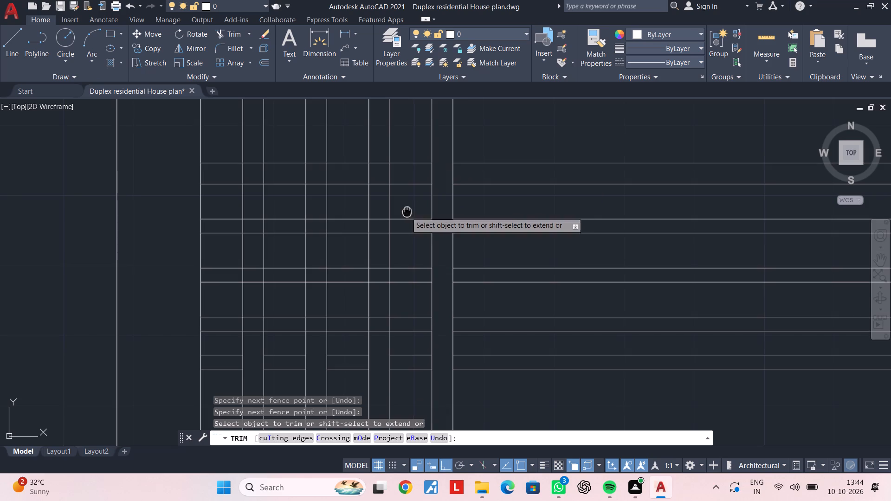
middle_drag(407, 212, 469, 199)
click(443, 140)
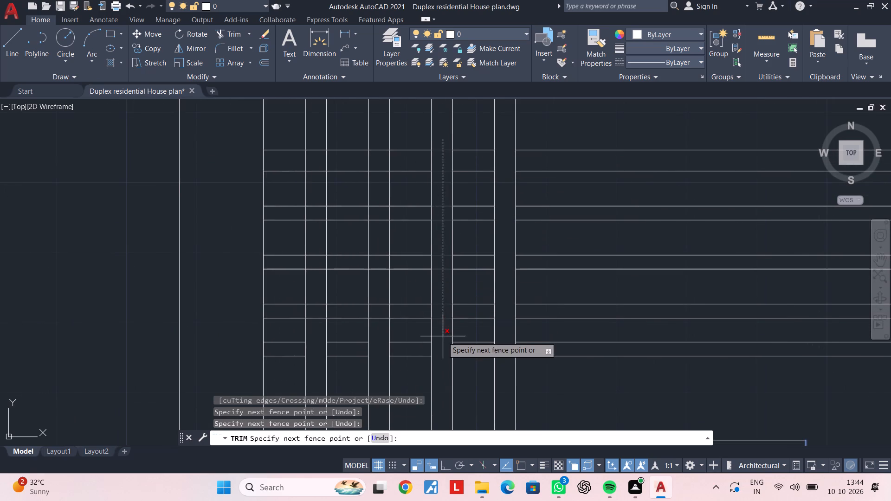
click(443, 341)
click(376, 360)
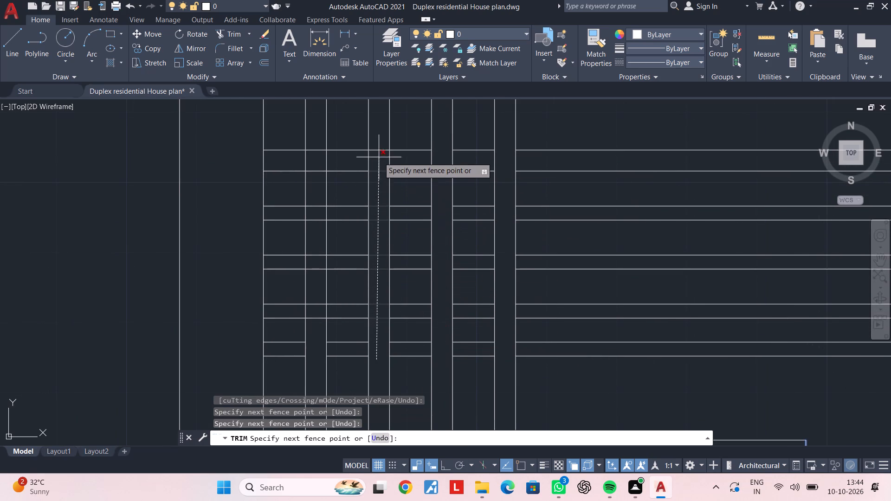
click(379, 149)
click(321, 147)
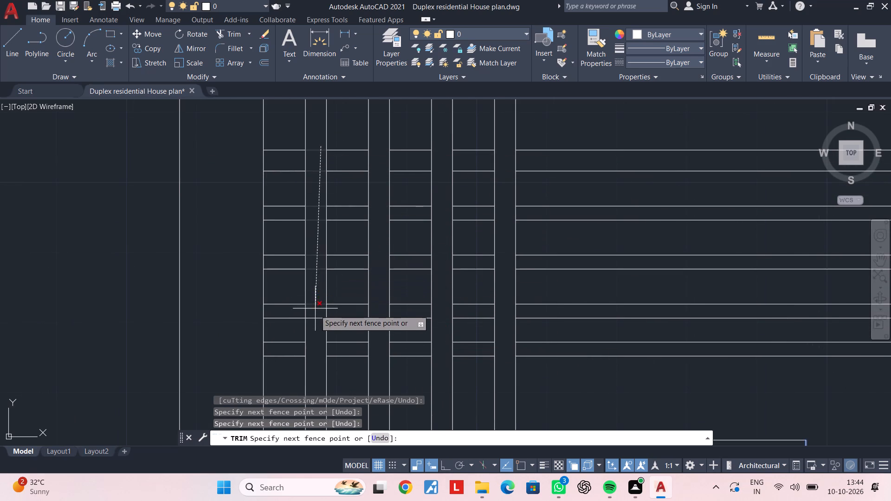
click(315, 332)
key(Escape)
key(Escape)
key(Escape)
key(Escape)
key(Escape)
key(Escape)
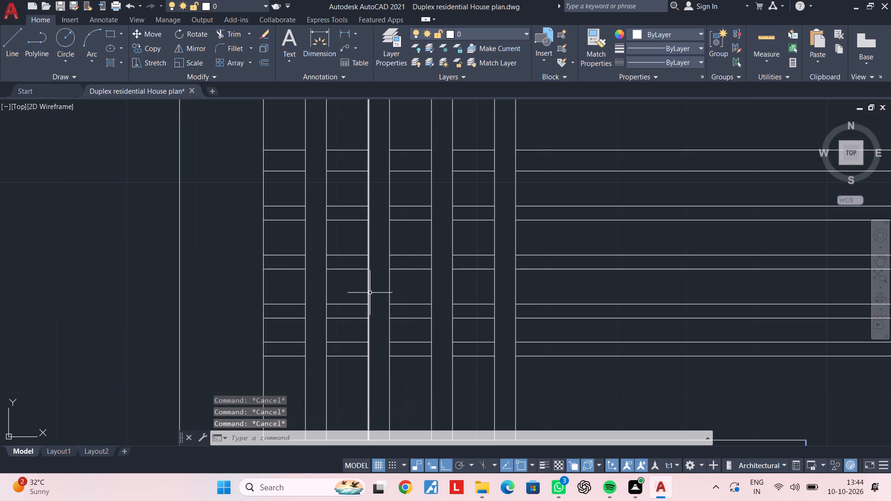
key(Escape)
Draw a vertical line about 2'-0 1/2" long beside the last narrow upright, from the top band's lower line to the bottom band's upper line.
middle_drag(510, 271, 383, 274)
key(Escape)
key(Escape)
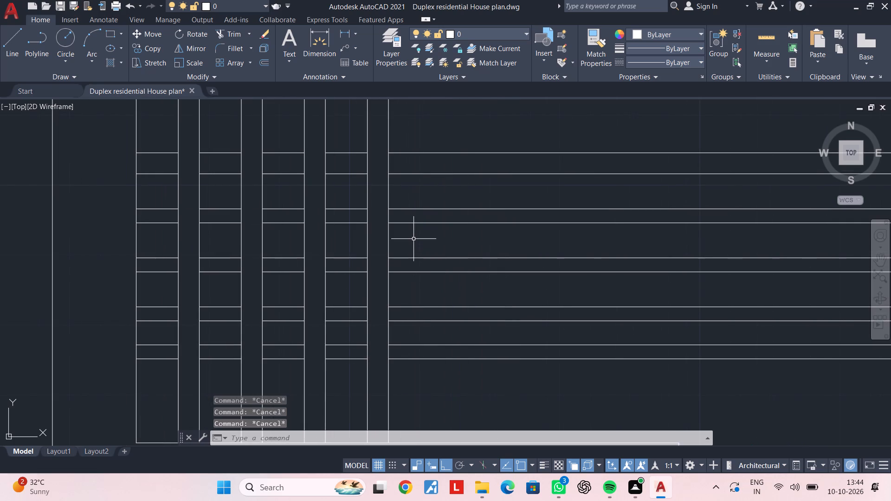
text(L)
key(space)
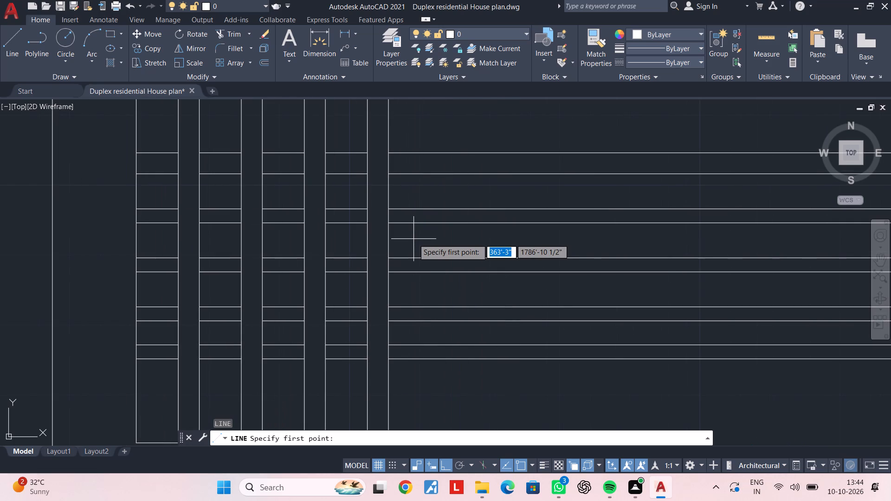
click(416, 176)
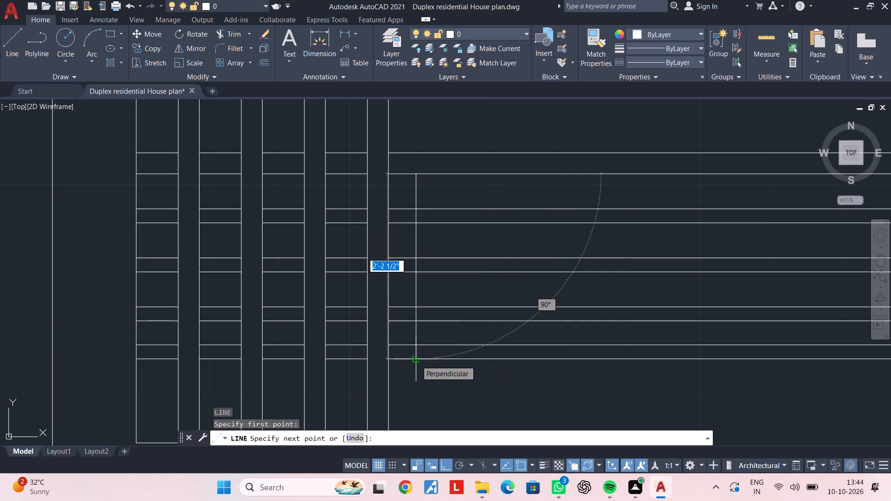
scroll(416, 360, down, 2)
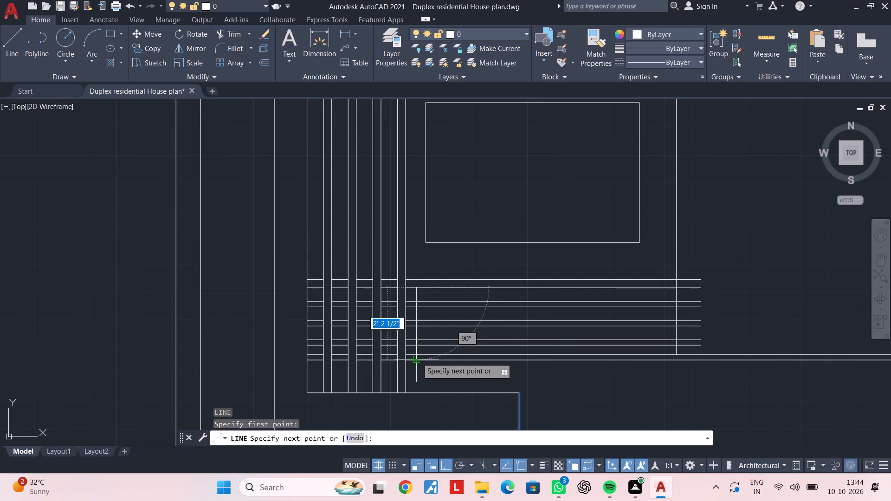
scroll(417, 358, up, 2)
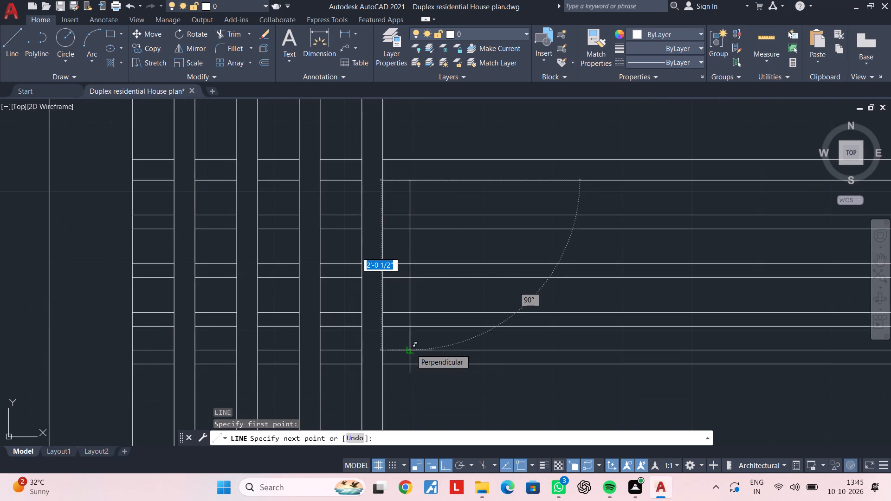
click(411, 349)
key(Escape)
key(Escape)
key(Escape)
key(Escape)
key(Escape)
Offset the new vertical line 2" away from the uprights to form the first railing post.
text(OF)
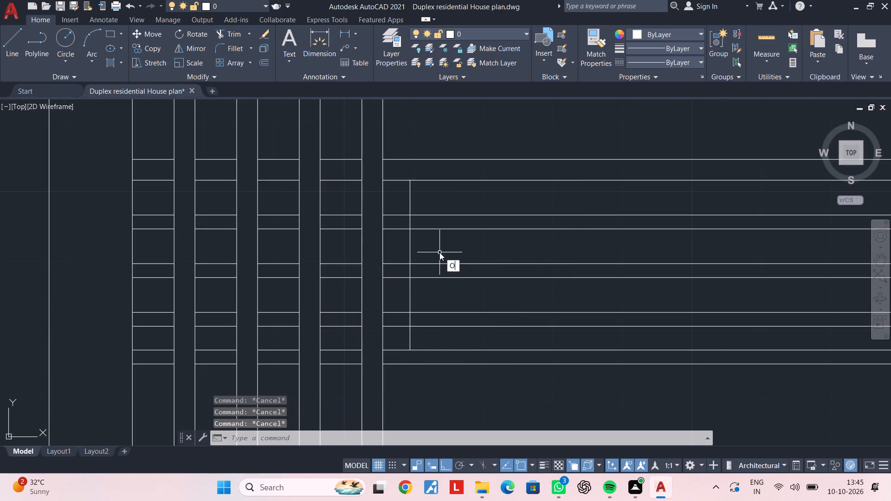
key(space)
text(2")
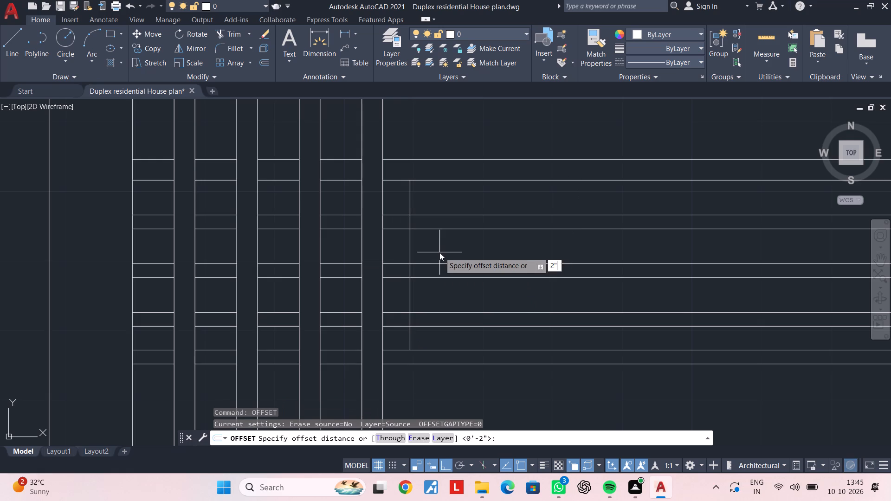
key(Return)
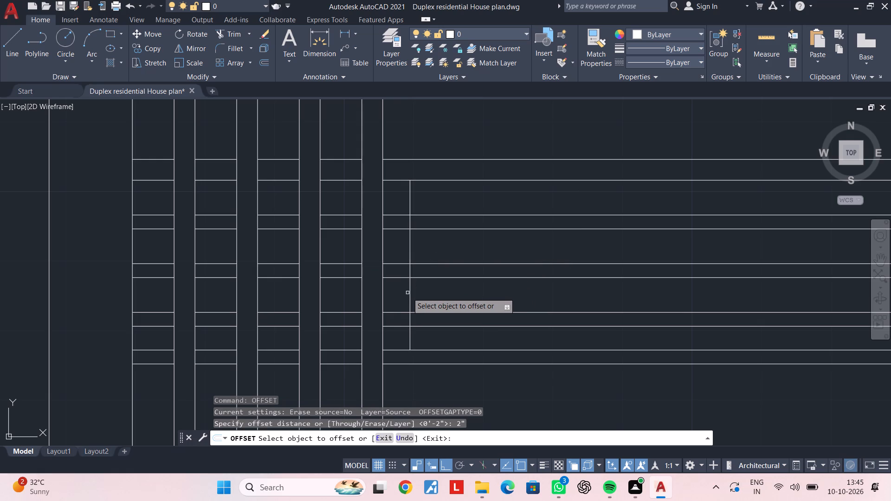
click(410, 293)
click(435, 292)
scroll(494, 297, down, 3)
key(Escape)
middle_drag(510, 298, 401, 288)
key(Escape)
key(Escape)
scroll(413, 287, up, 1)
middle_drag(388, 289, 401, 285)
key(Escape)
key(Escape)
key(Escape)
key(Escape)
key(Escape)
key(Escape)
key(Escape)
scroll(344, 296, up, 2)
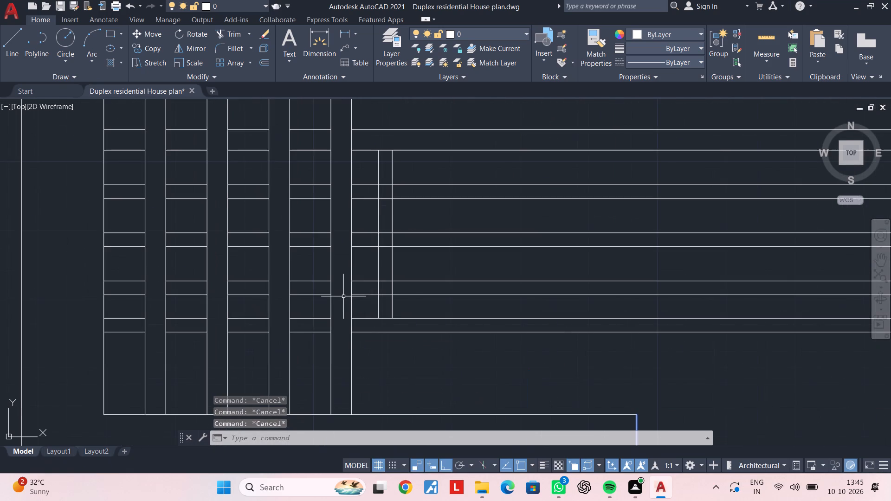
Copy the two post lines about 6" horizontally to form a second railing post beside the first.
click(415, 264)
click(374, 264)
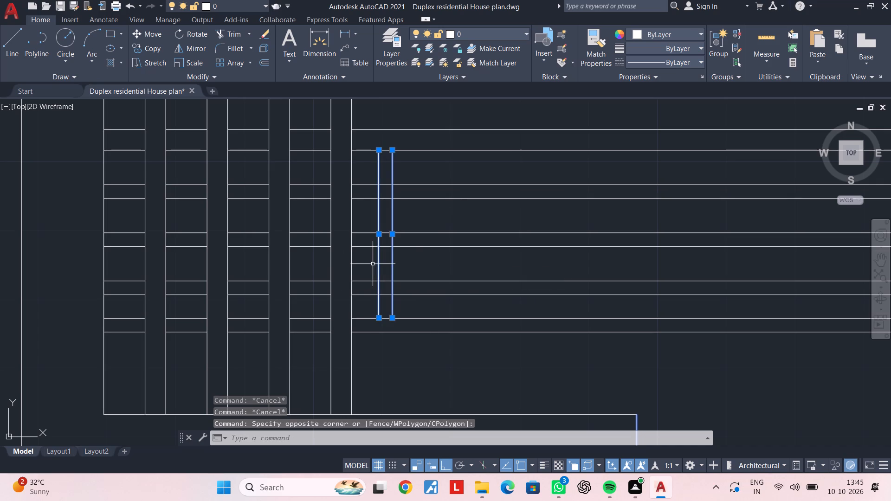
key(c)
key(o)
key(space)
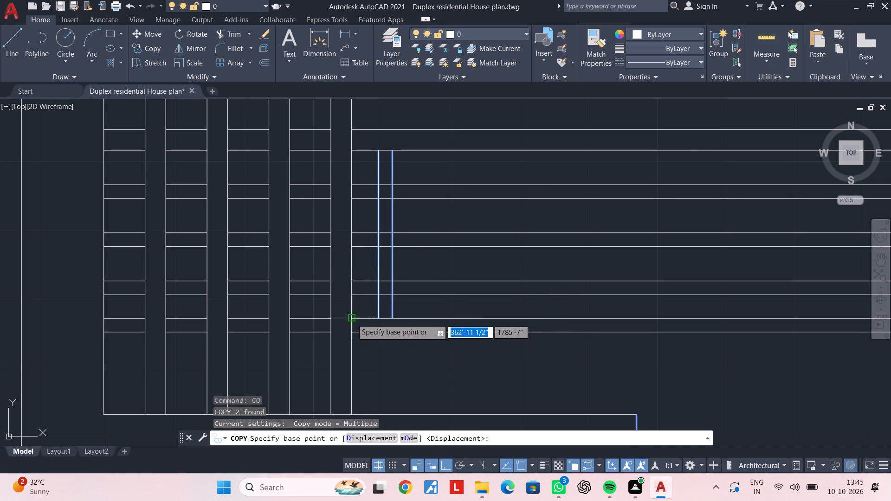
click(352, 319)
click(392, 317)
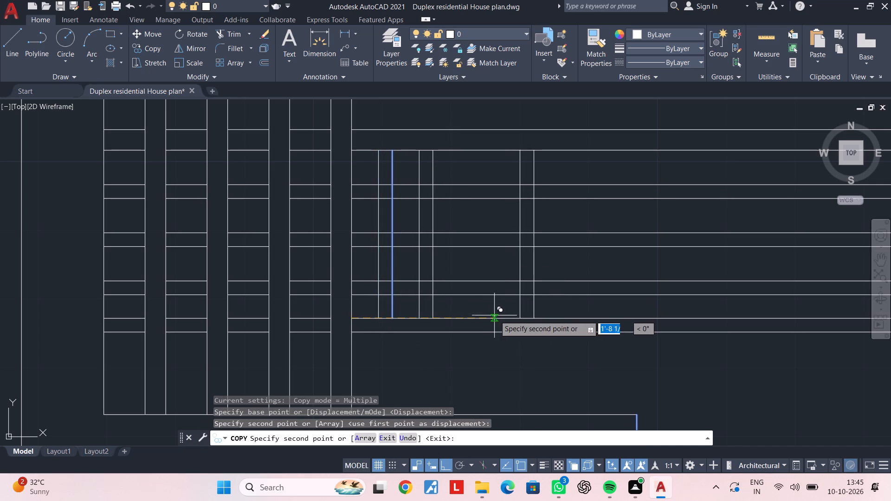
key(Escape)
scroll(506, 315, down, 2)
middle_drag(529, 315, 387, 312)
key(Escape)
key(Escape)
key(Escape)
key(Escape)
key(Escape)
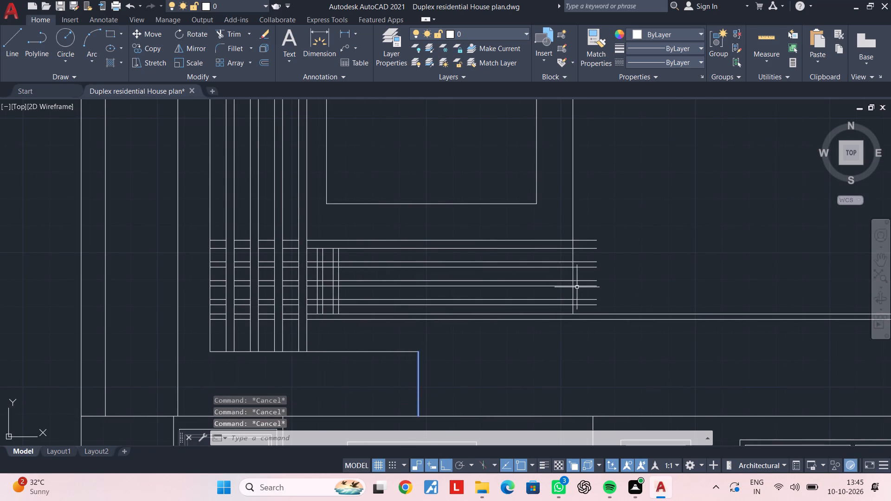
Copy the pair of railing posts about 6'-8 1/2" horizontally toward the far end of the railing.
middle_drag(566, 287, 506, 281)
key(Escape)
scroll(271, 302, up, 3)
click(297, 263)
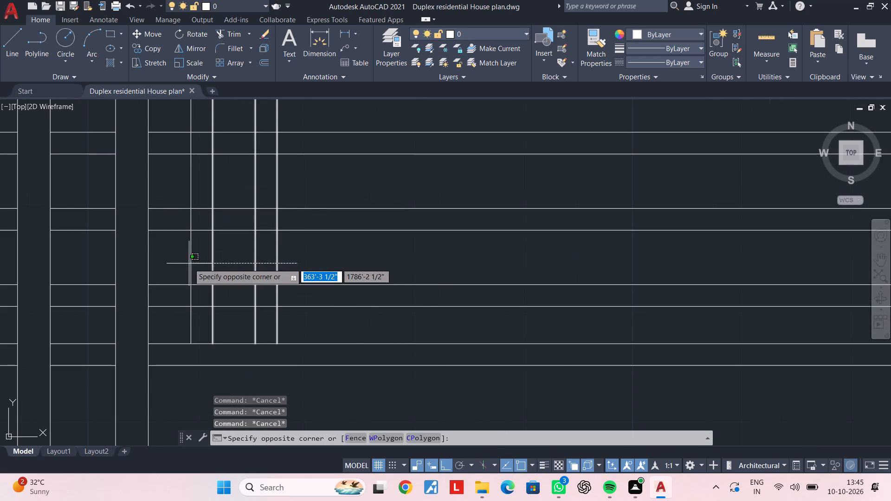
click(183, 263)
key(c)
key(o)
key(space)
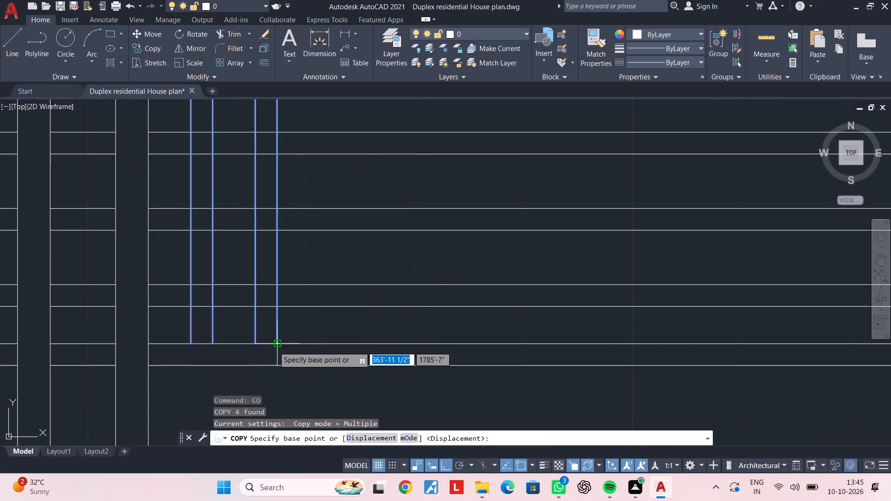
click(274, 346)
scroll(430, 350, down, 1)
middle_drag(430, 350, 213, 339)
middle_drag(584, 342, 487, 342)
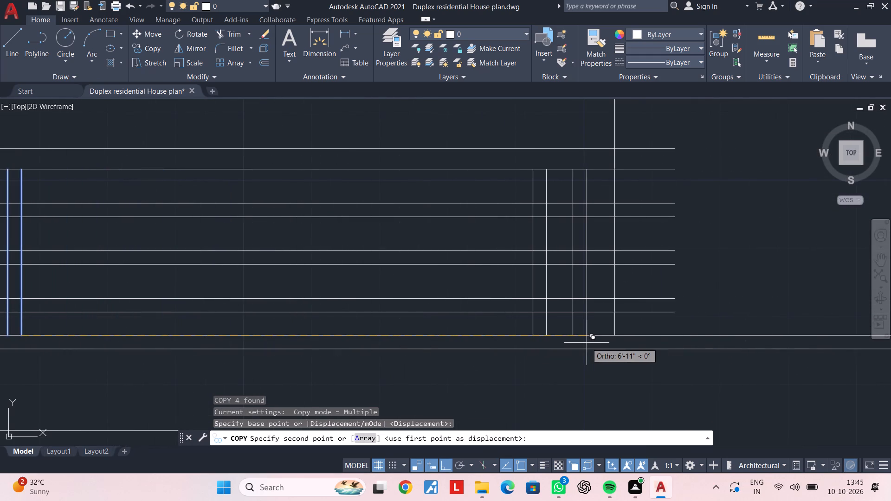
click(569, 343)
key(Escape)
key(Escape)
key(Escape)
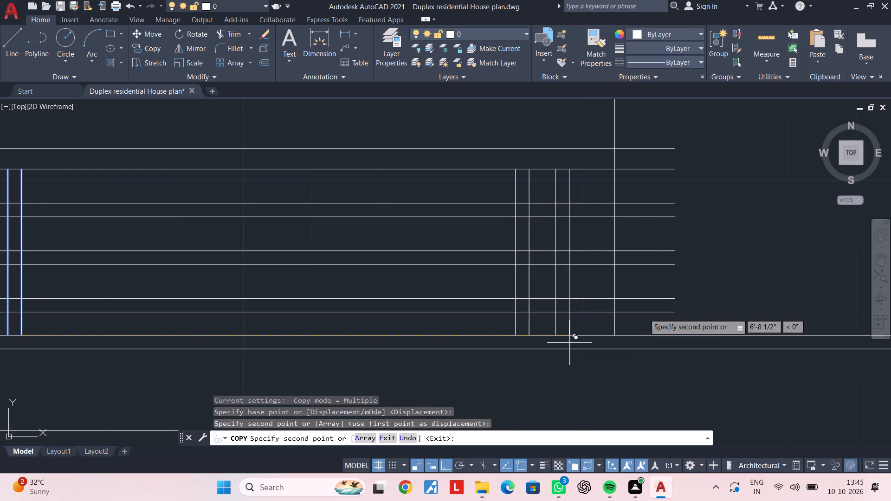
key(Escape)
key(Escape)
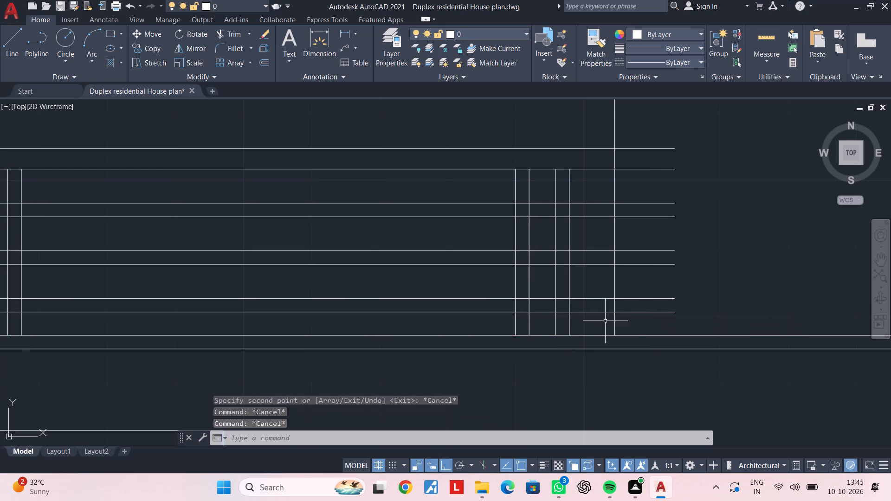
Trim the horizontal rail lines where they cross the two copied posts near the railing's right end.
key(Escape)
key(Escape)
key(t)
key(r)
key(space)
scroll(520, 324, up, 2)
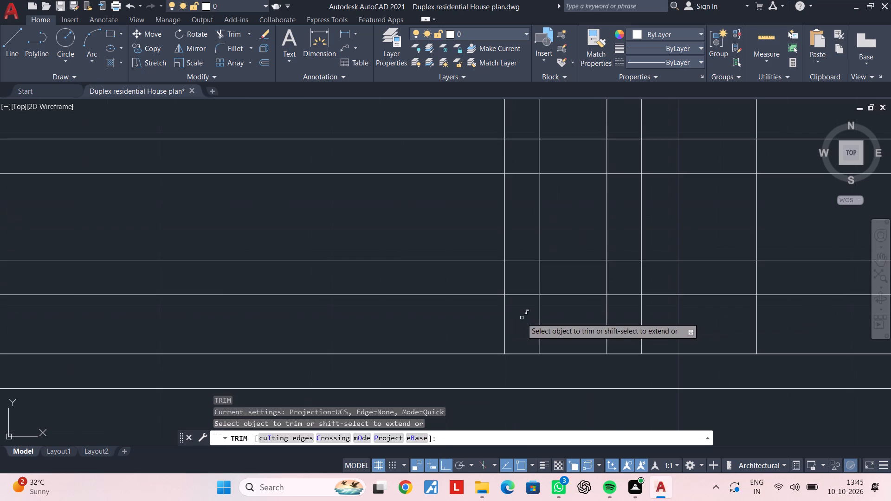
click(522, 318)
middle_drag(524, 192, 526, 301)
middle_drag(521, 190, 515, 276)
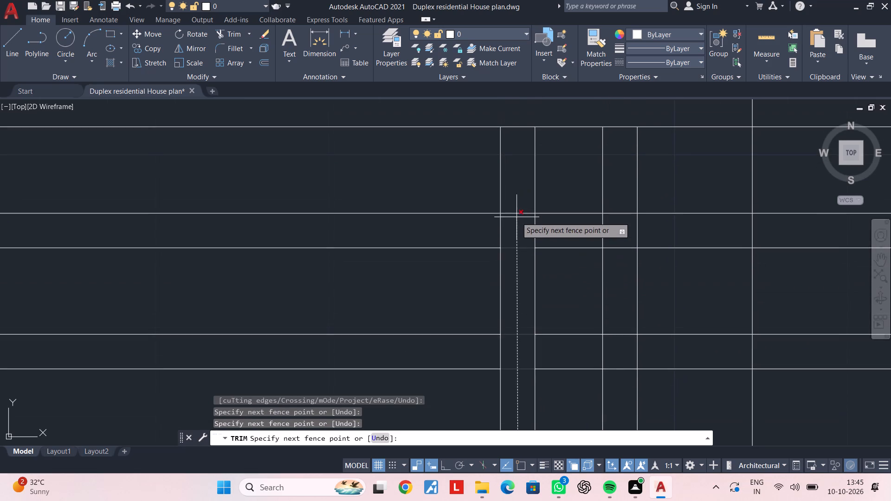
scroll(517, 217, down, 2)
scroll(517, 224, up, 2)
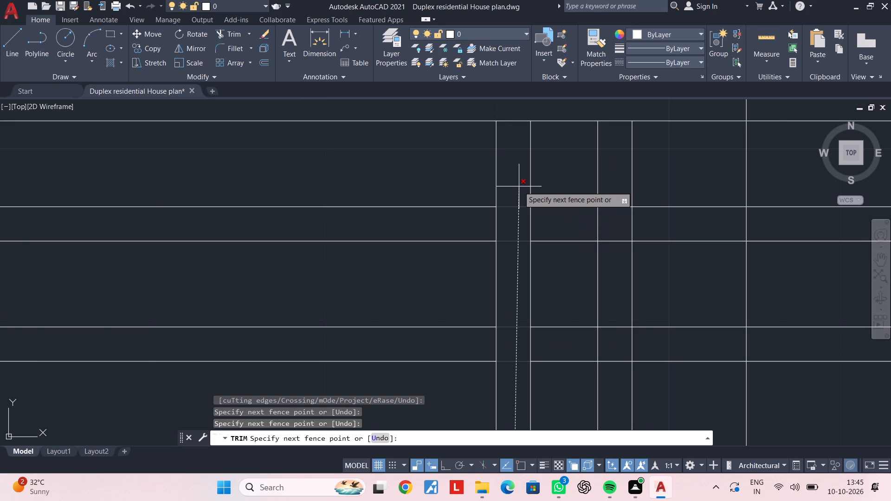
click(519, 186)
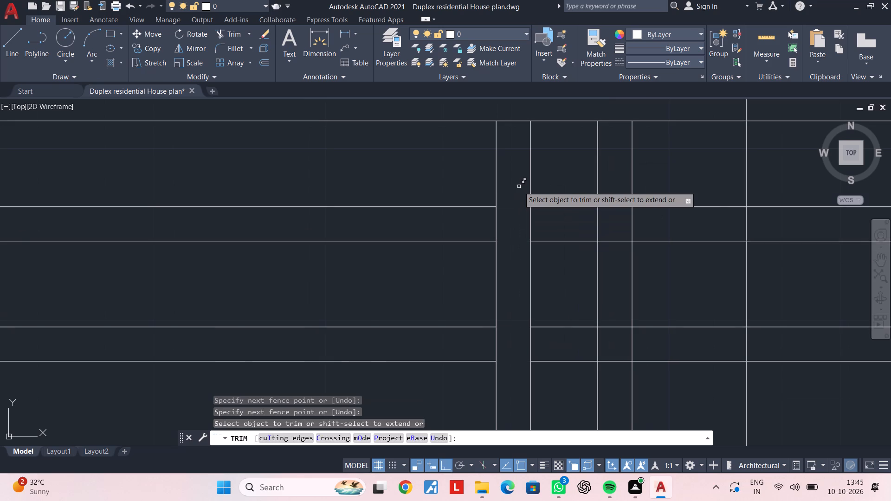
scroll(519, 186, down, 2)
scroll(557, 203, up, 3)
drag(552, 152, 552, 159)
scroll(556, 325, down, 1)
middle_drag(556, 325, 521, 126)
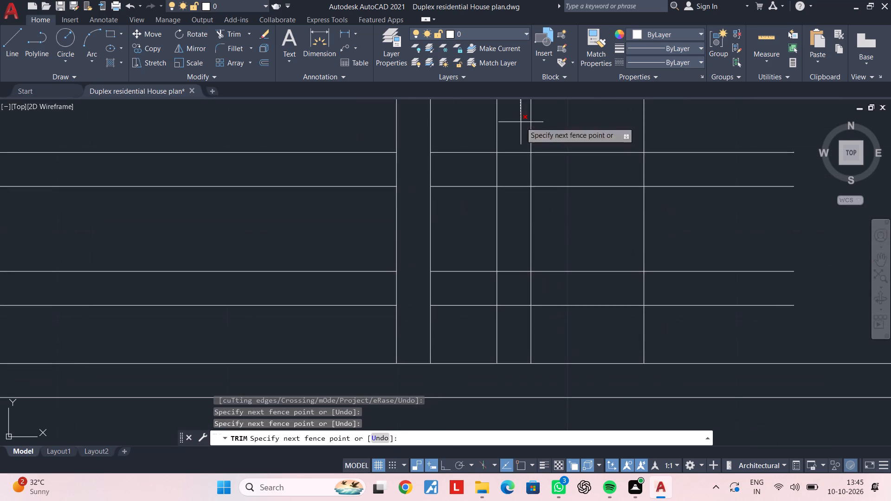
click(517, 317)
Trim the horizontal rail lines where they cross the two posts beside the narrow uprights.
scroll(517, 317, down, 4)
middle_drag(469, 311, 671, 305)
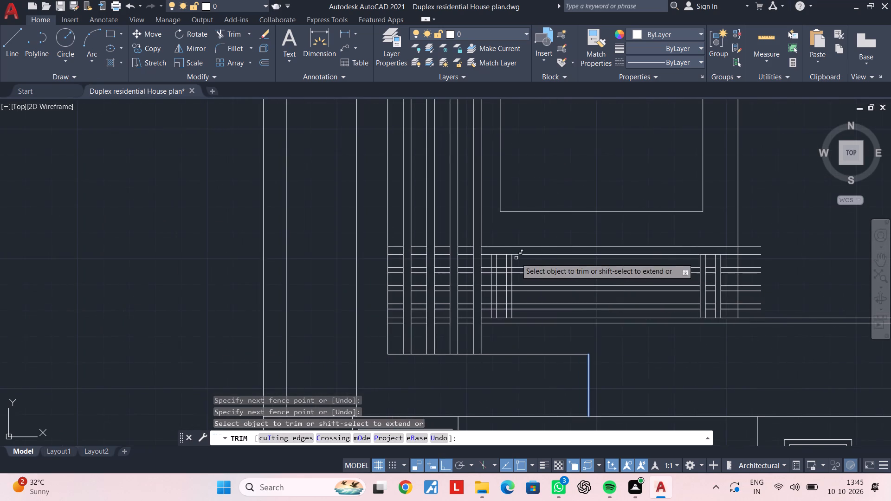
scroll(509, 261, up, 3)
click(508, 275)
middle_drag(506, 352, 500, 199)
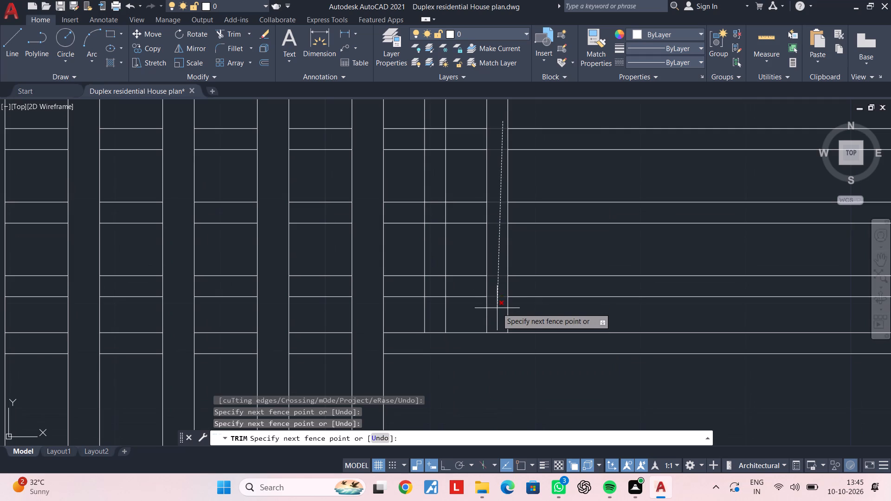
click(498, 310)
click(433, 316)
middle_drag(436, 167, 426, 284)
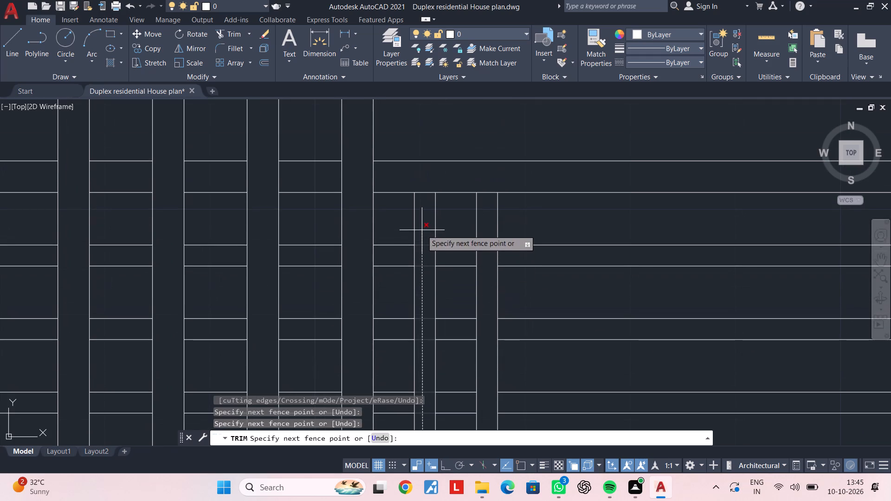
click(422, 229)
key(Escape)
Draw a three-point arc at the top band's open end, from its upper line's endpoint through its lower line's endpoint to a point on the lower line.
scroll(482, 258, down, 3)
middle_drag(549, 263, 453, 255)
middle_drag(594, 250, 465, 249)
scroll(560, 246, up, 1)
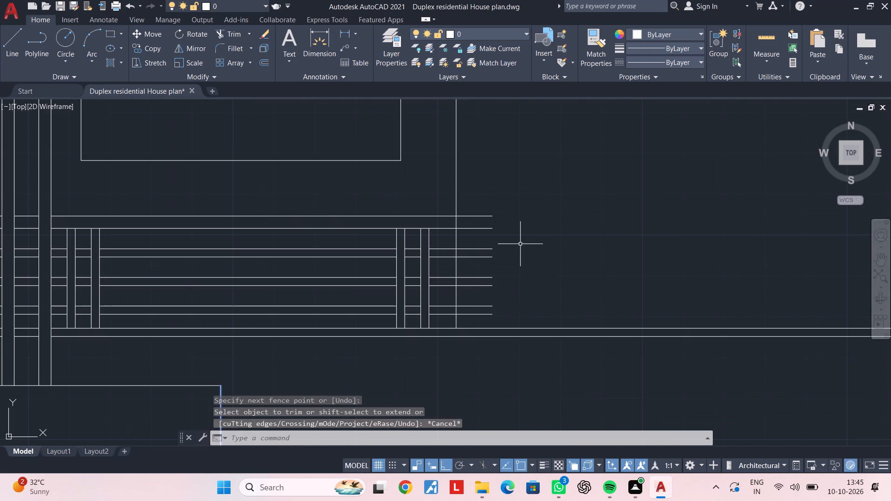
key(Escape)
key(Escape)
key(Escape)
key(Escape)
key(Escape)
scroll(507, 241, up, 2)
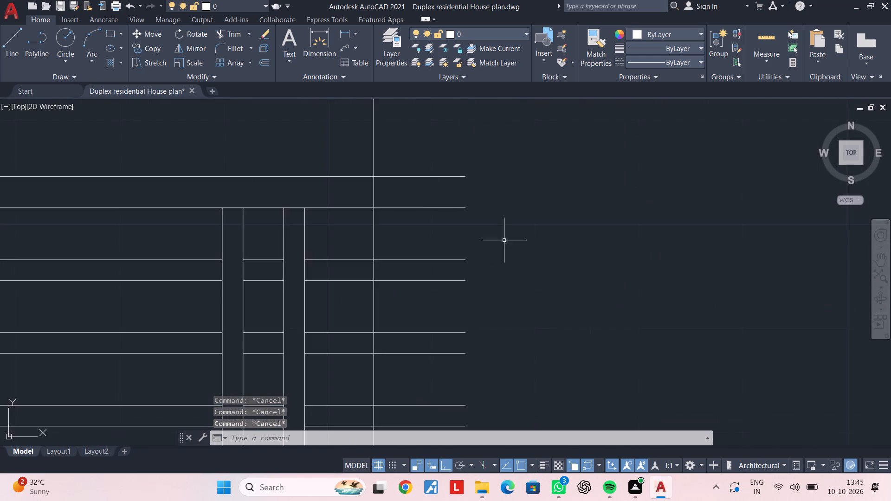
middle_drag(492, 222, 542, 209)
key(Escape)
key(Escape)
key(Escape)
key(Escape)
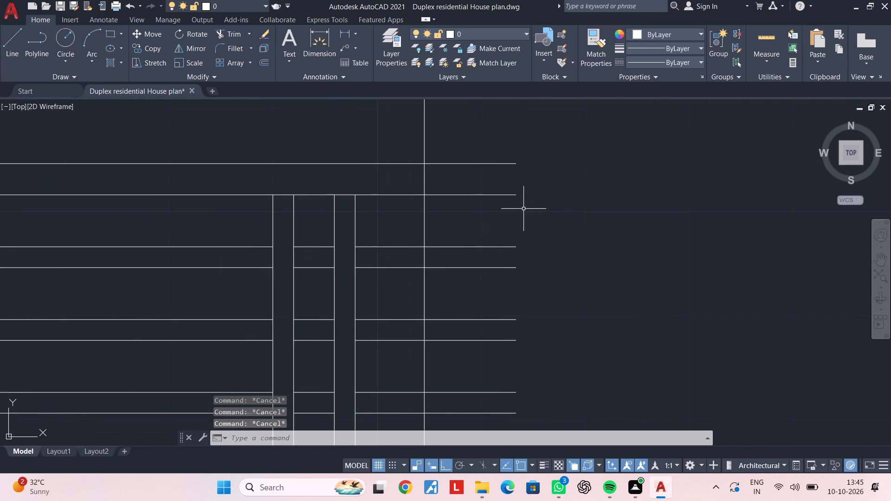
click(92, 38)
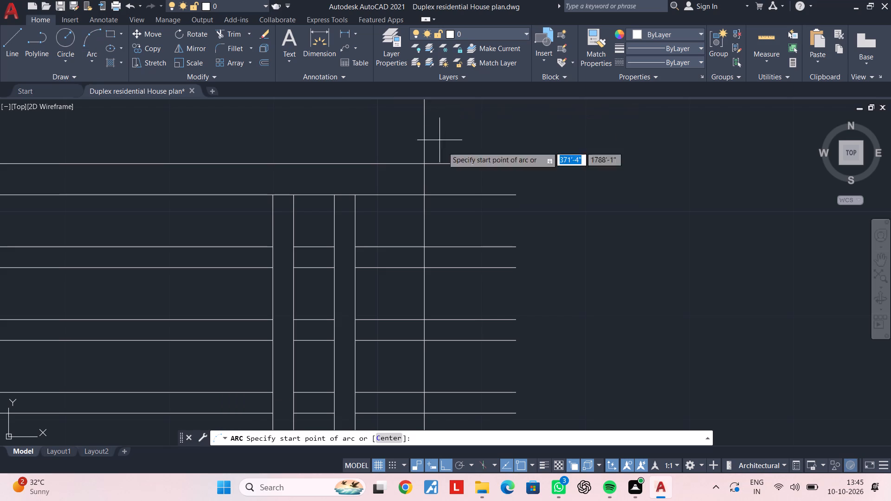
click(516, 164)
click(516, 197)
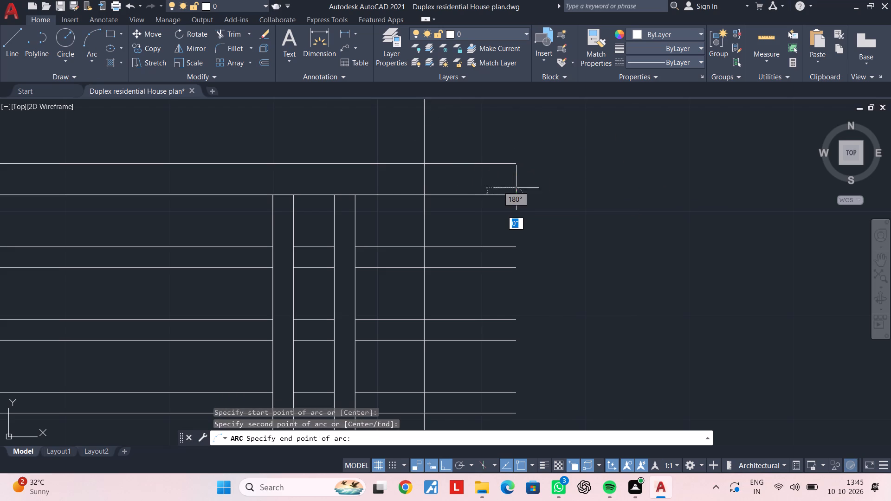
scroll(515, 177, up, 2)
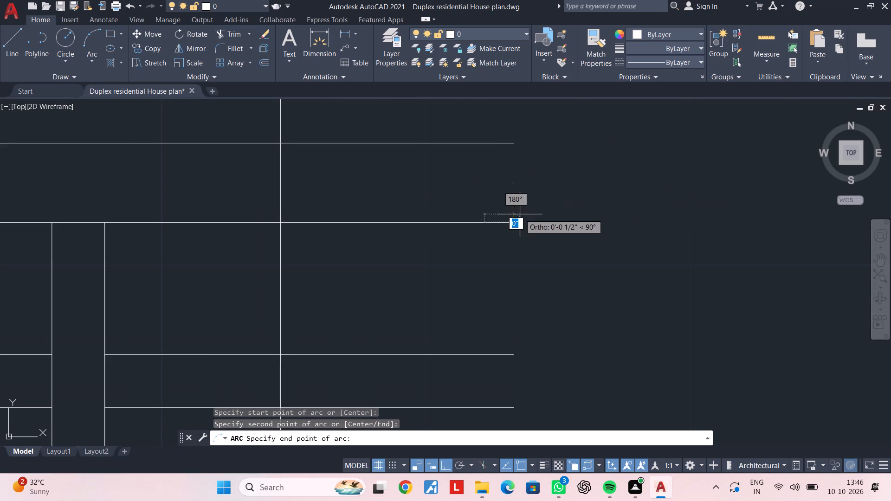
scroll(514, 146, down, 2)
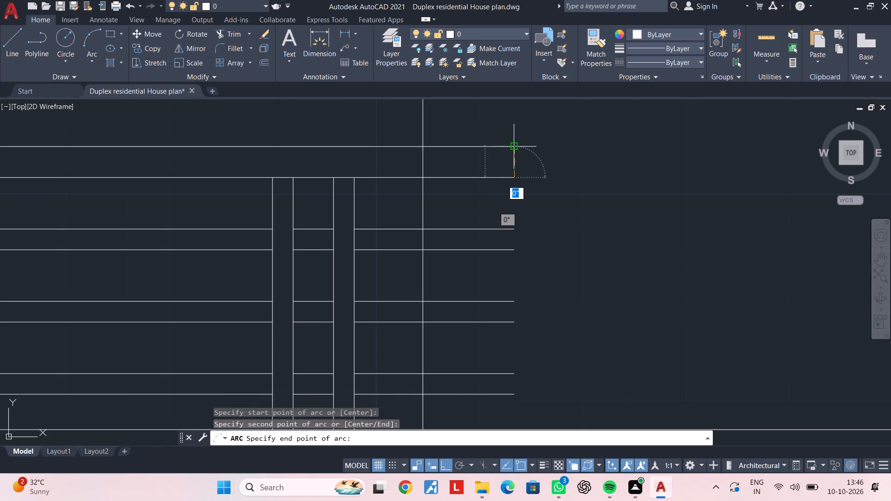
scroll(497, 167, up, 2)
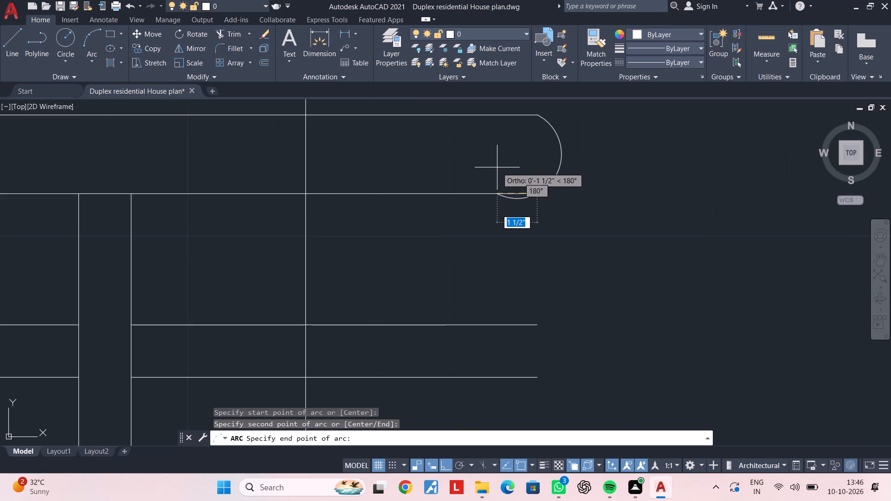
click(454, 199)
key(Escape)
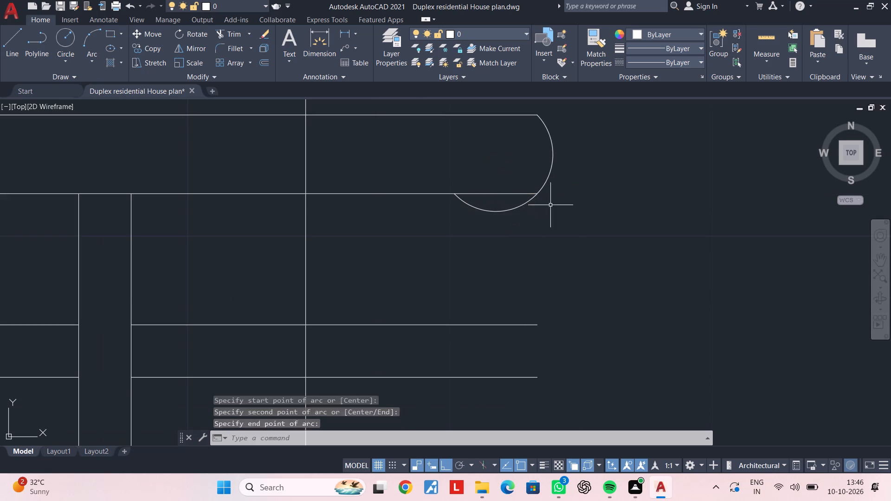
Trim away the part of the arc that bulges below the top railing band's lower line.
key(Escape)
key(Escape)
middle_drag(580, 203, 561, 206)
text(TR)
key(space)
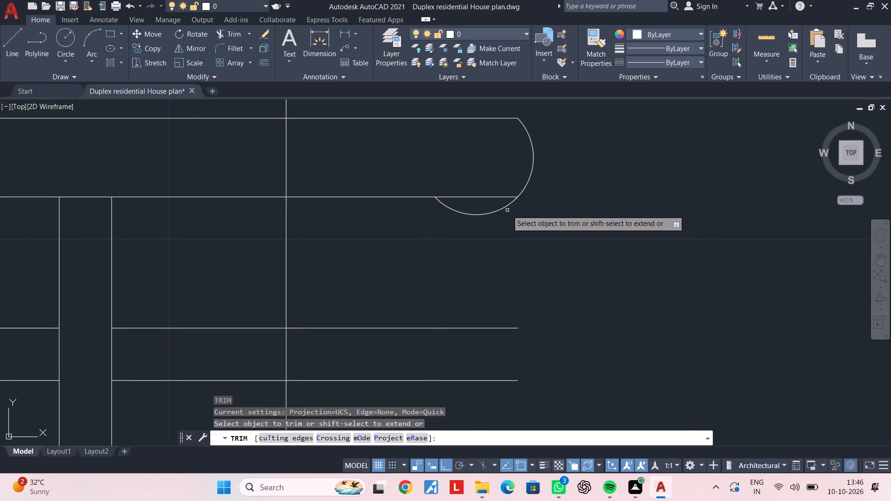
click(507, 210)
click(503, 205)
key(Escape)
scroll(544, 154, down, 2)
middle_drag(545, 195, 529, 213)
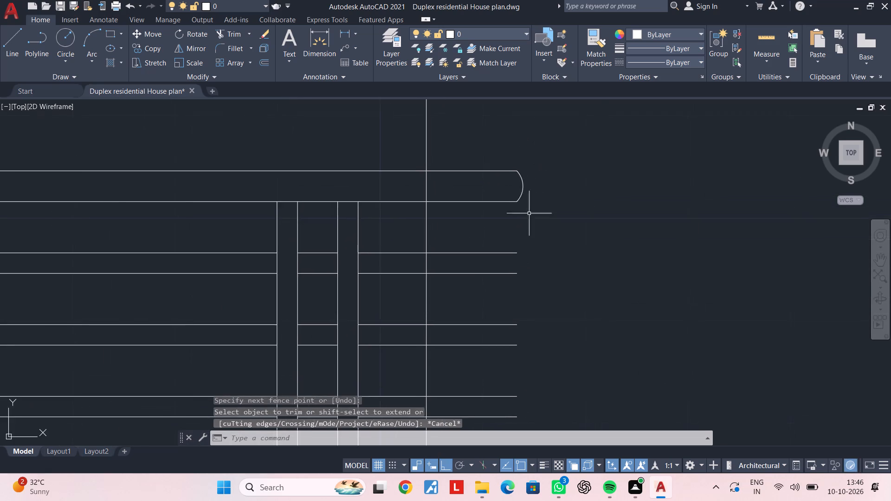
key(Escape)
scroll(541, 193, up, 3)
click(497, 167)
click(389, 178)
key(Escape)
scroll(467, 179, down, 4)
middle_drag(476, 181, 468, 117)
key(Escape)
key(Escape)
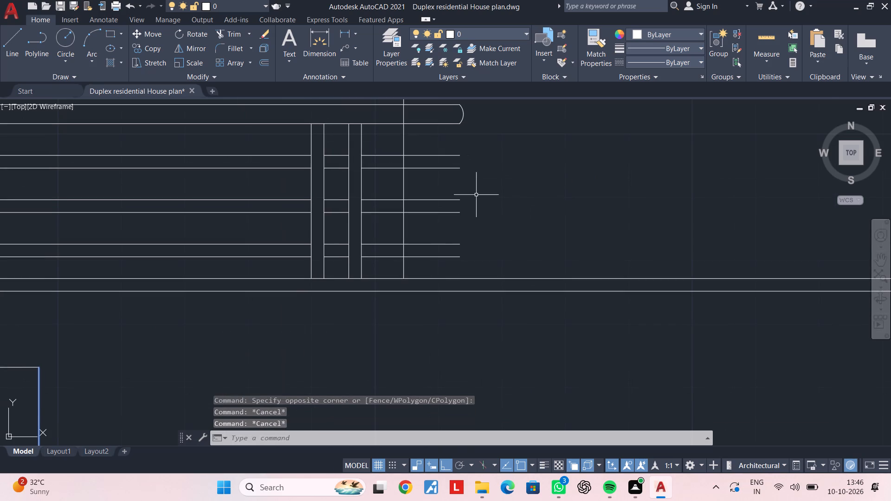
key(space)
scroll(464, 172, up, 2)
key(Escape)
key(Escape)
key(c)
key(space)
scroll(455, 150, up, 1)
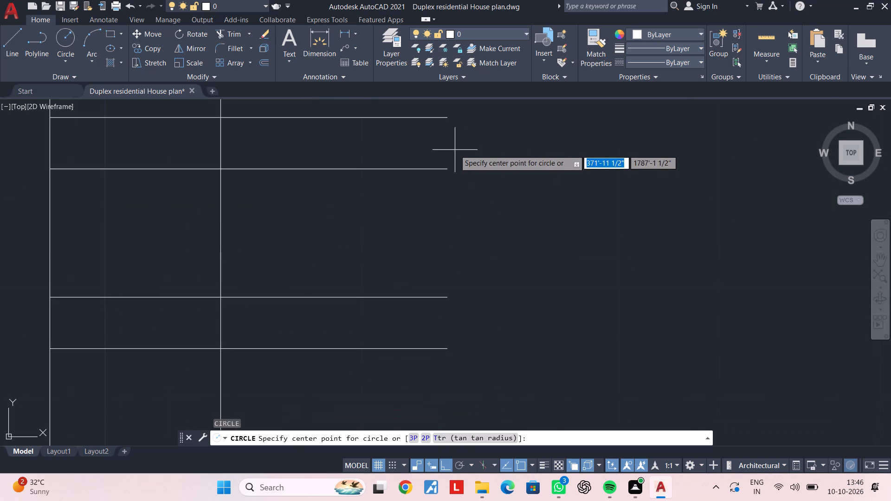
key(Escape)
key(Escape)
Close the open right ends of the three lower railing bands with short vertical lines between their upper and lower edges.
key(l)
key(space)
click(447, 116)
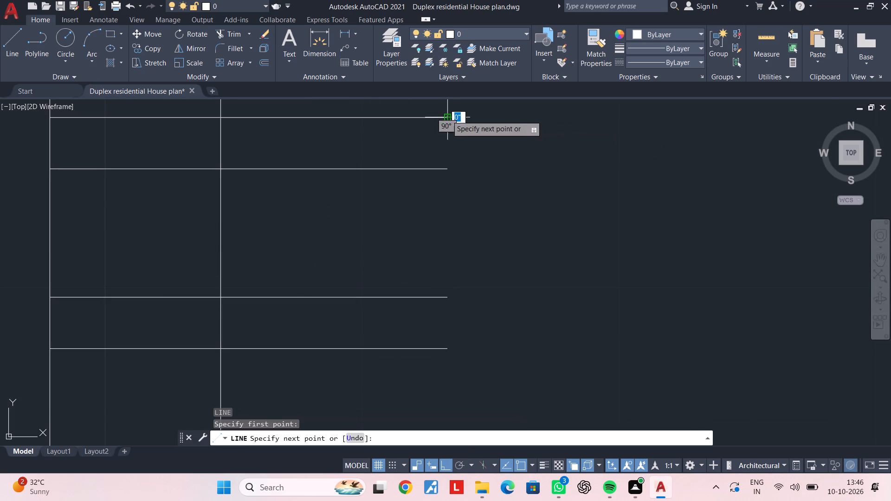
click(445, 167)
key(Escape)
scroll(462, 227, down, 1)
middle_drag(462, 234, 449, 168)
key(space)
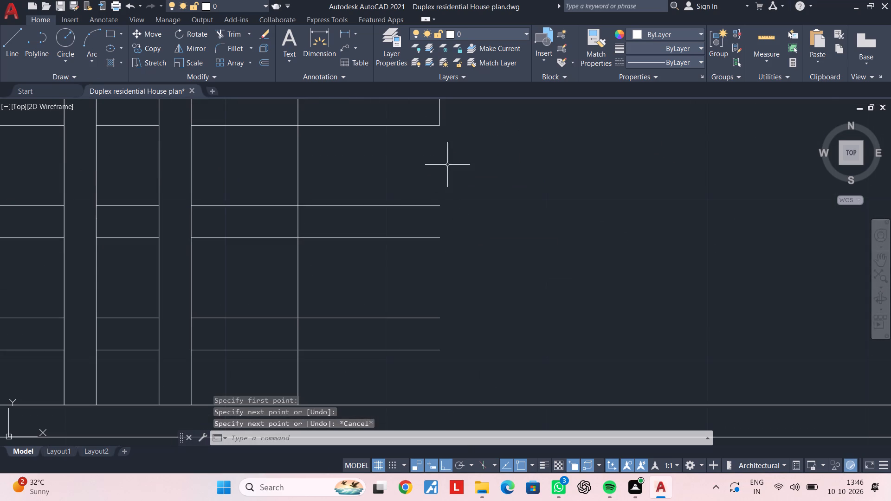
click(436, 206)
key(Escape)
key(space)
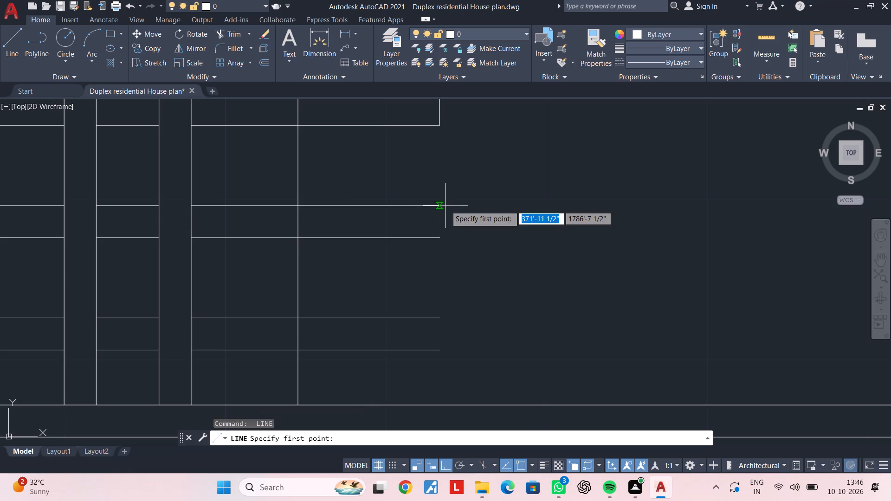
click(443, 206)
click(440, 241)
key(Escape)
middle_drag(464, 250, 465, 171)
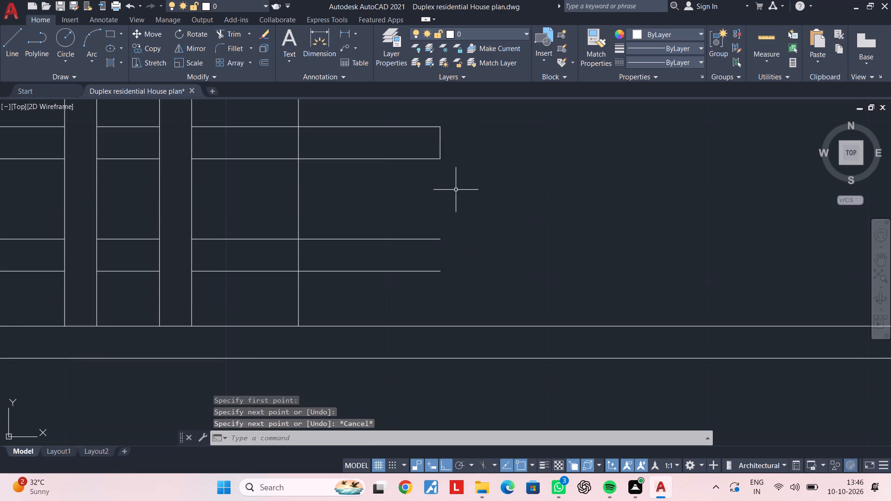
key(space)
click(441, 238)
click(443, 272)
key(Escape)
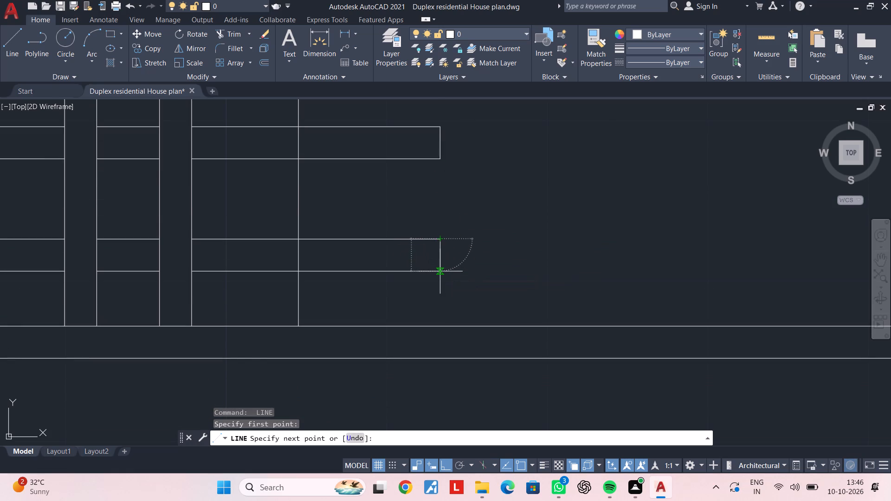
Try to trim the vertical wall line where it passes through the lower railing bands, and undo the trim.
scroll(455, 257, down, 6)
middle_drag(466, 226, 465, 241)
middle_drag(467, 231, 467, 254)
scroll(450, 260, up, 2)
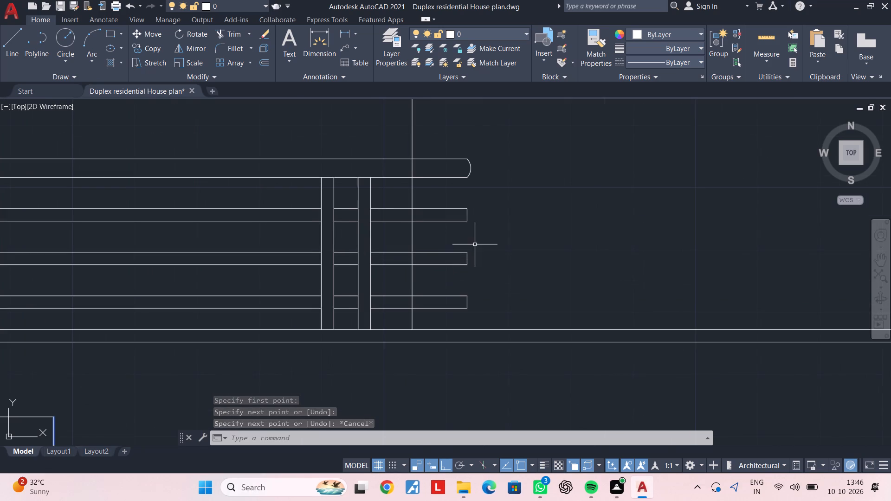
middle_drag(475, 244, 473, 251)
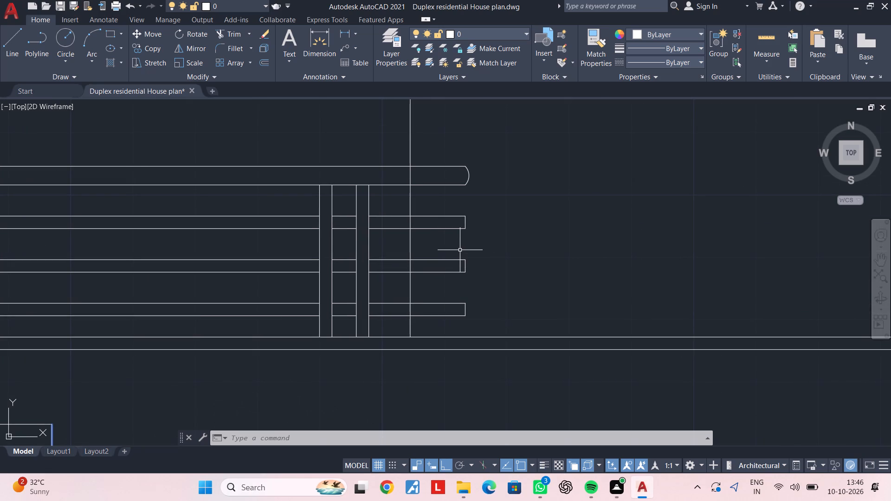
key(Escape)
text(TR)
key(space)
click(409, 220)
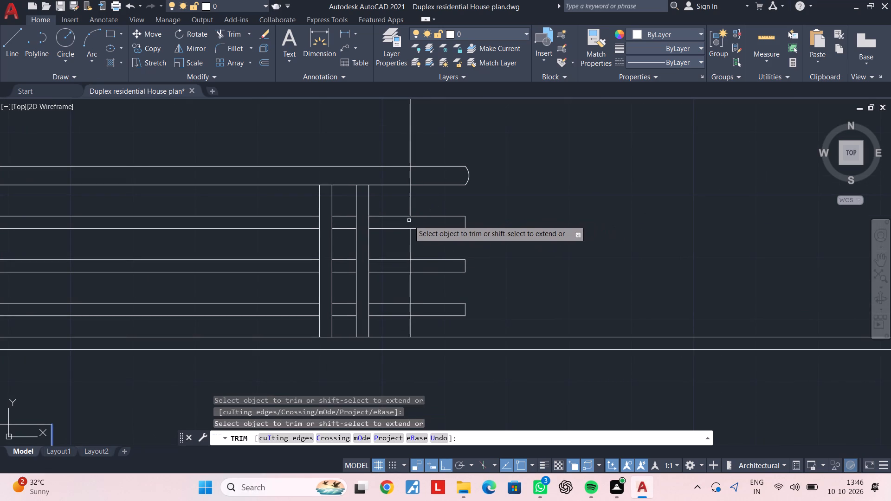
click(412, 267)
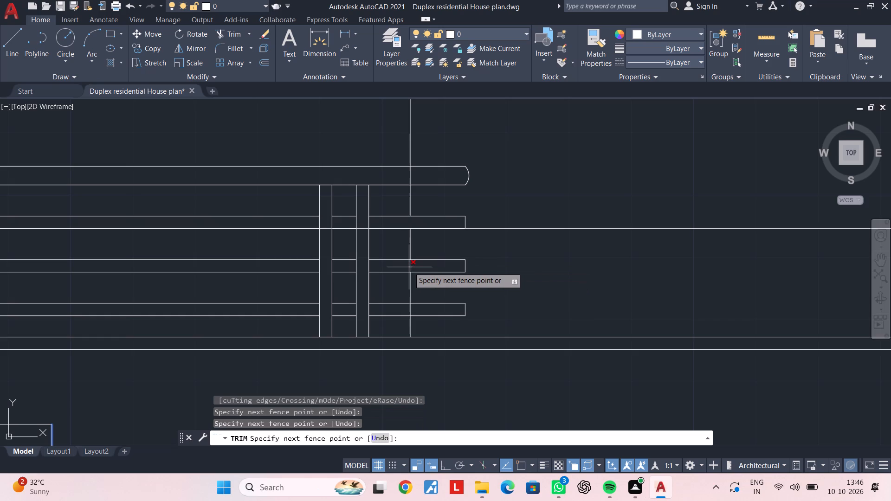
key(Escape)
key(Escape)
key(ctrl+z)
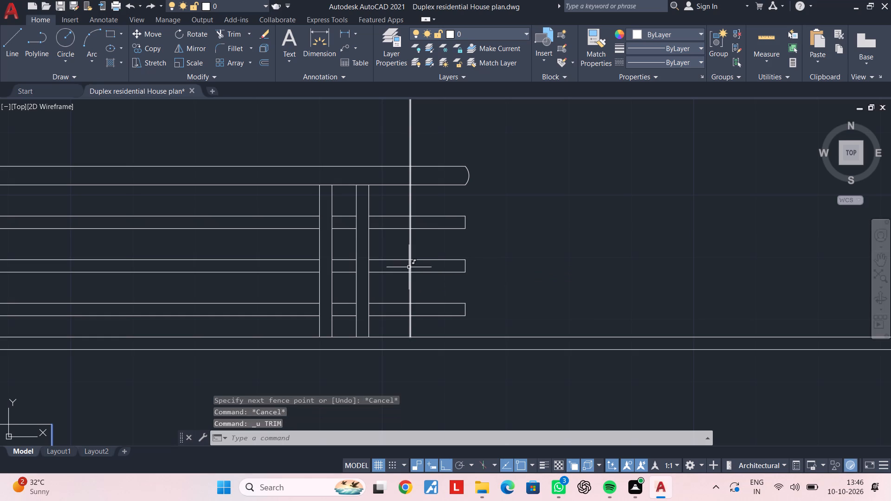
Trim the vertical wall line inside all four horizontal railing bands near their right ends.
key(Escape)
key(Escape)
key(t)
key(r)
key(space)
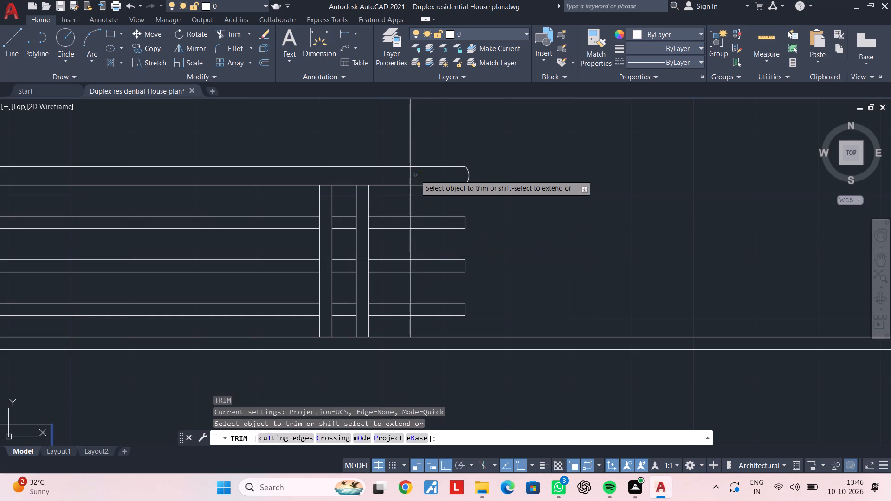
click(409, 175)
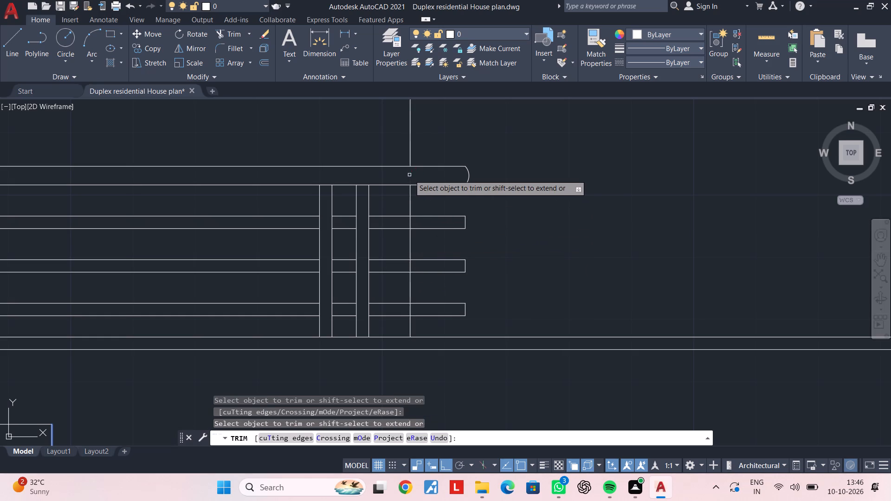
click(410, 221)
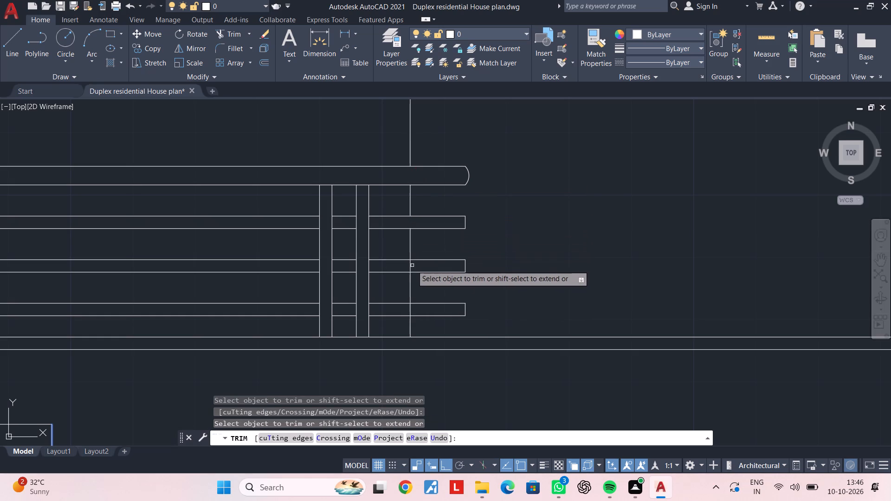
click(411, 265)
click(410, 311)
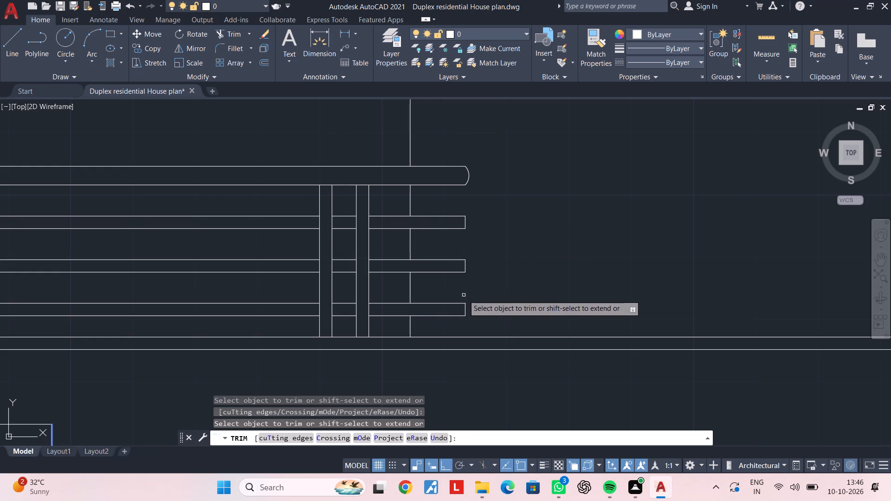
key(Escape)
key(Escape)
Draw 1" radius circles centred on the end-line midpoints of the three lower bands, reaching the band edges.
text(C)
key(space)
scroll(462, 227, up, 2)
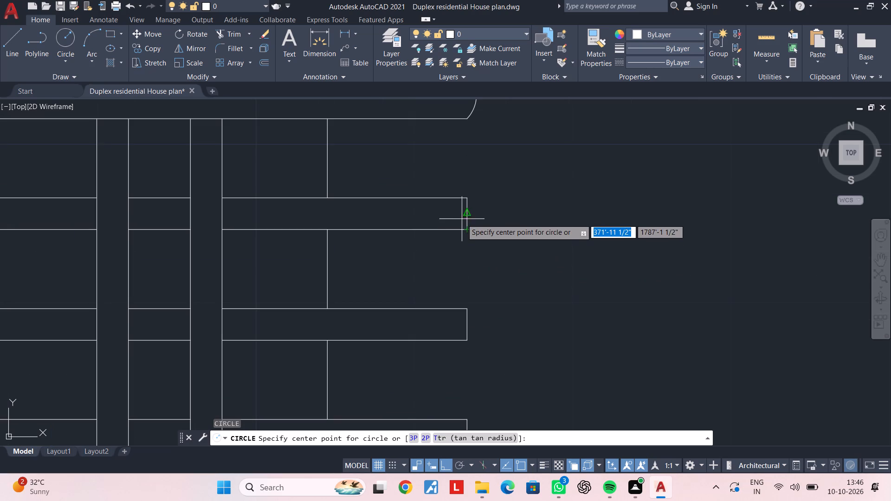
click(465, 213)
click(465, 228)
middle_drag(469, 242, 469, 208)
key(space)
click(466, 289)
click(466, 306)
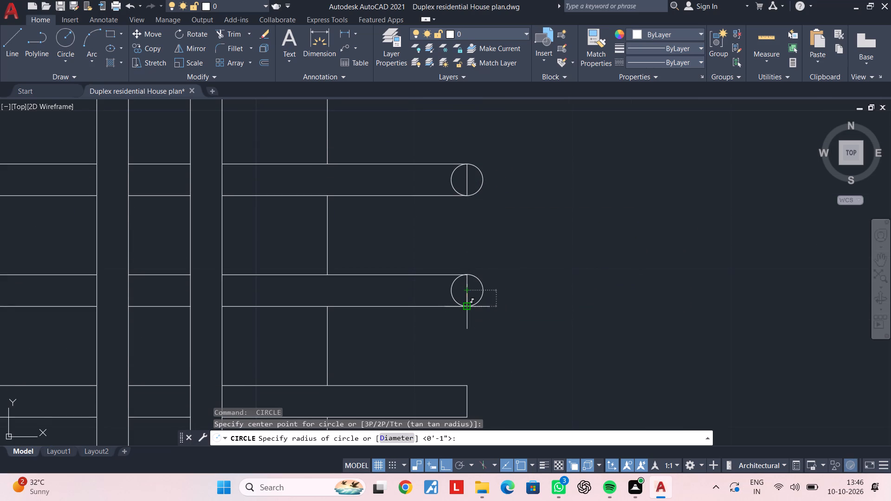
scroll(523, 317, down, 1)
middle_drag(523, 316, 513, 220)
key(space)
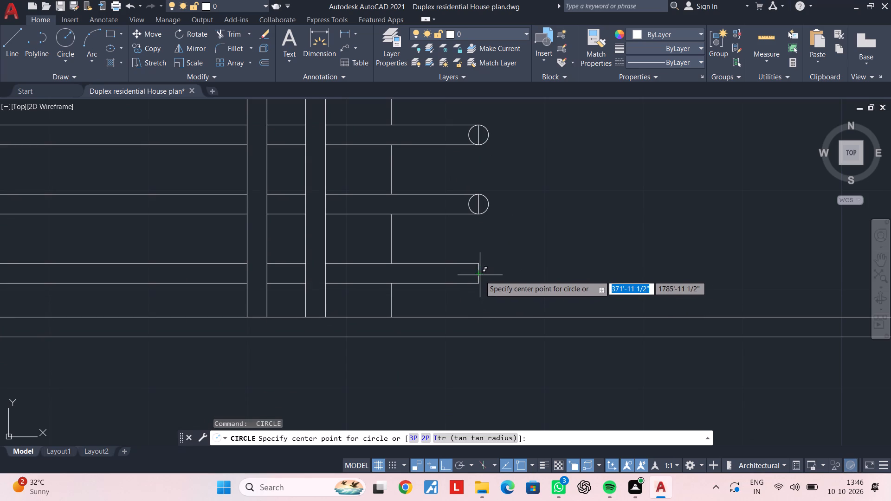
click(479, 273)
click(480, 283)
key(Escape)
Delete the shallow arc at the top railing band's right end.
middle_drag(509, 191, 500, 308)
key(Escape)
click(474, 178)
click(470, 178)
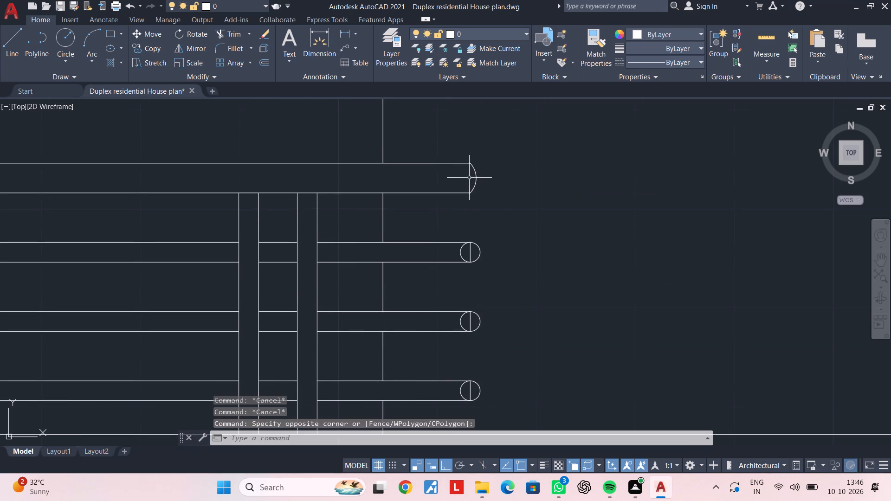
click(478, 174)
key(Delete)
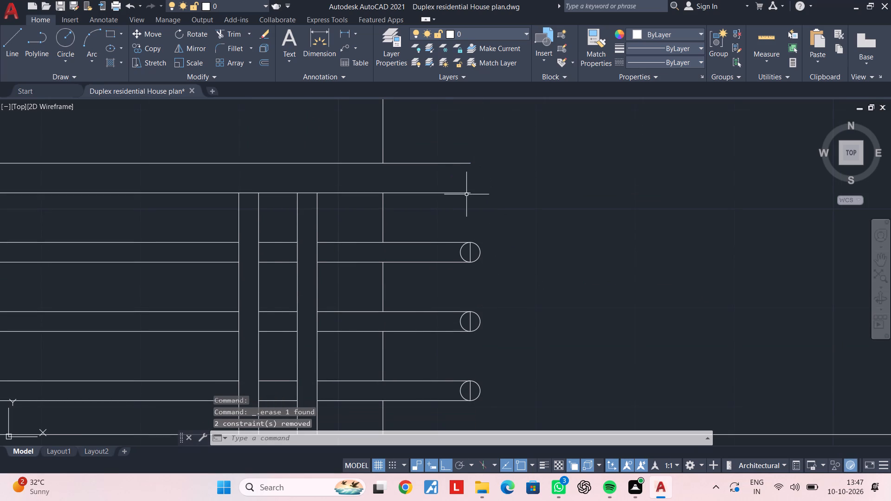
Close the top railing band's right end with a vertical line between its upper and lower edges.
key(Escape)
key(l)
key(space)
click(471, 161)
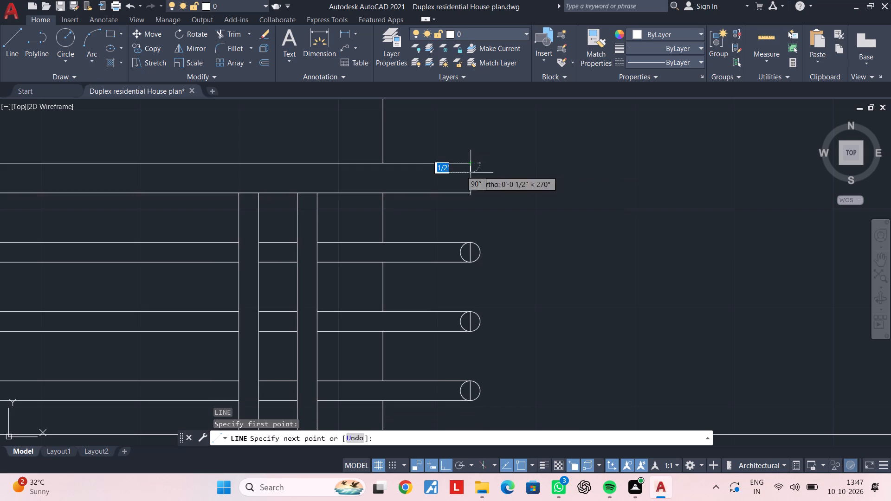
click(471, 194)
key(Escape)
key(Escape)
key(Escape)
Draw a circle centred on the top band's end-line midpoint, with its radius reaching the band's lower edge.
text(C)
key(space)
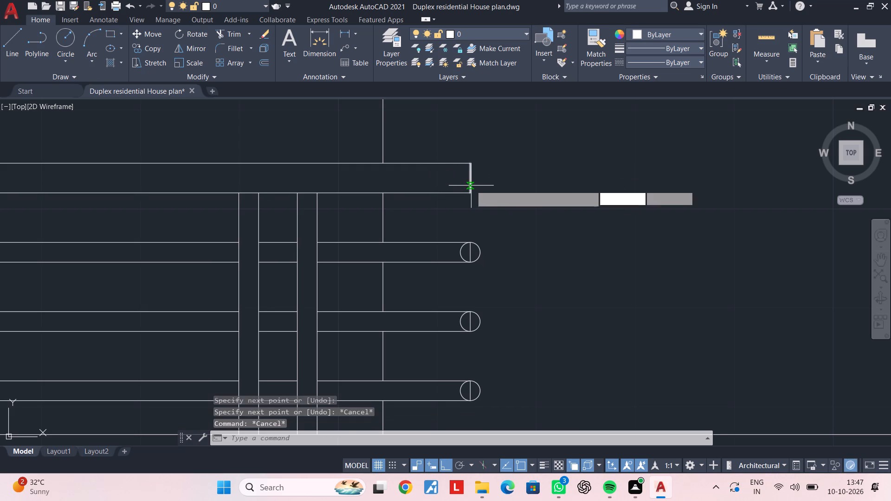
click(471, 180)
click(471, 193)
key(Escape)
key(Escape)
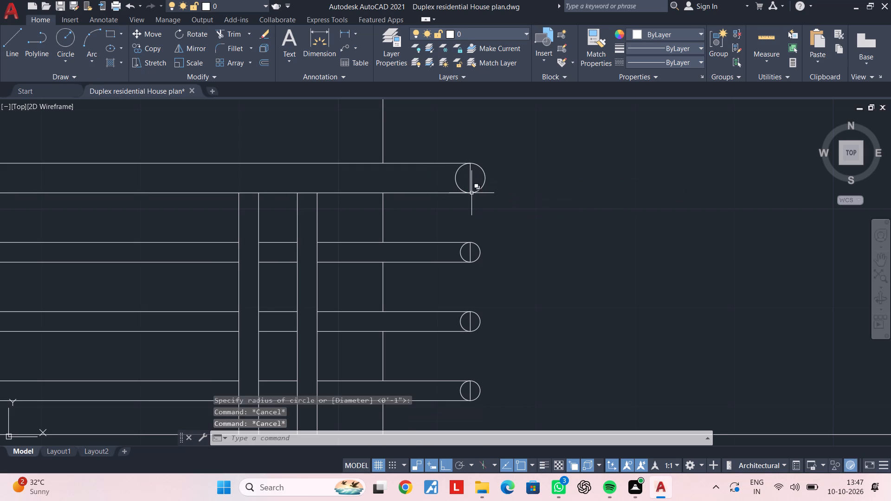
Trim the inner half of each circle and the vertical end lines on all four bands, leaving semicircular ends.
text(TR)
key(space)
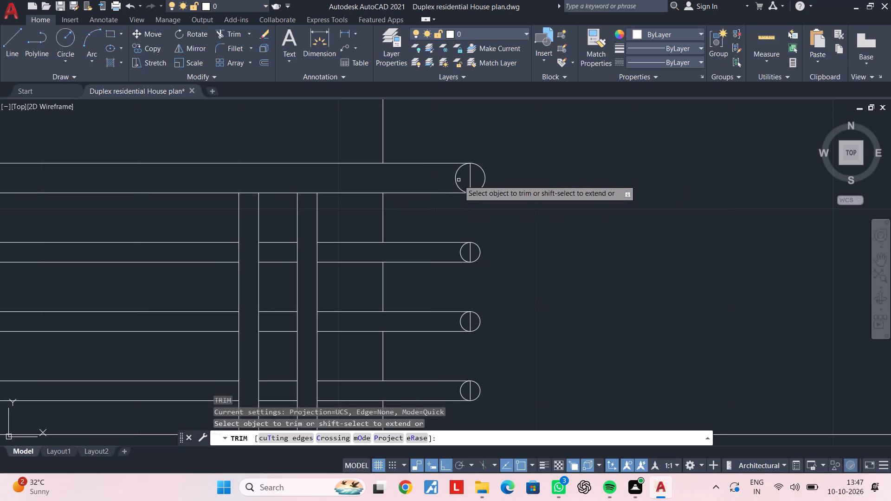
click(456, 180)
click(469, 180)
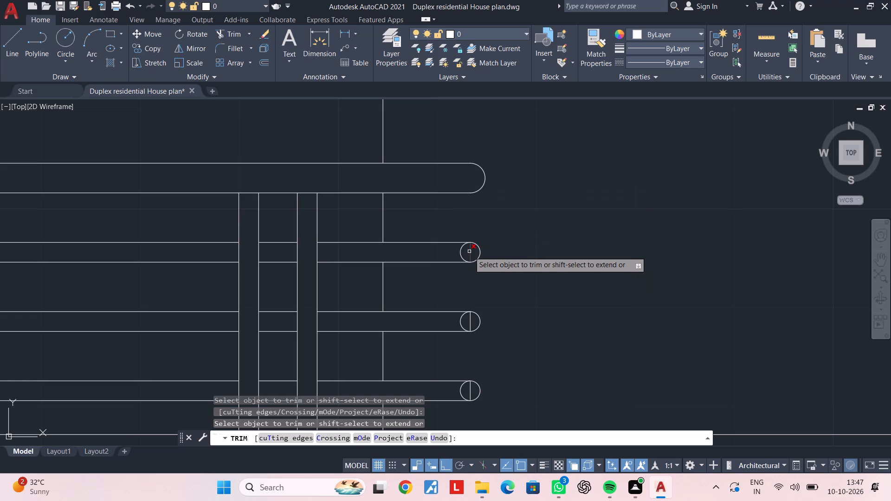
click(469, 251)
click(461, 251)
middle_drag(471, 284, 478, 207)
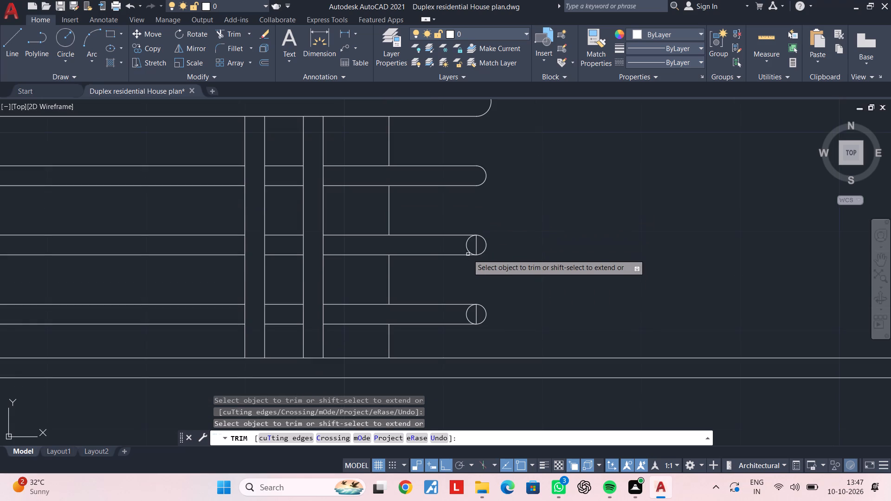
click(476, 243)
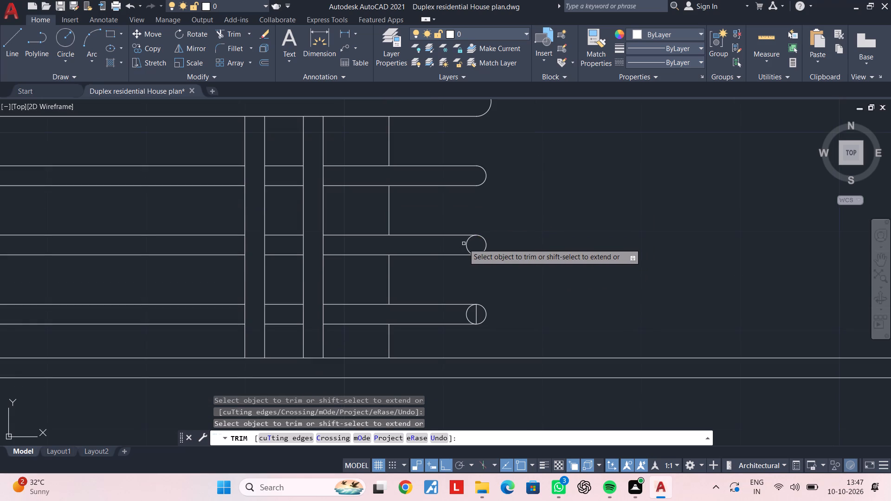
click(466, 244)
middle_drag(466, 252, 471, 193)
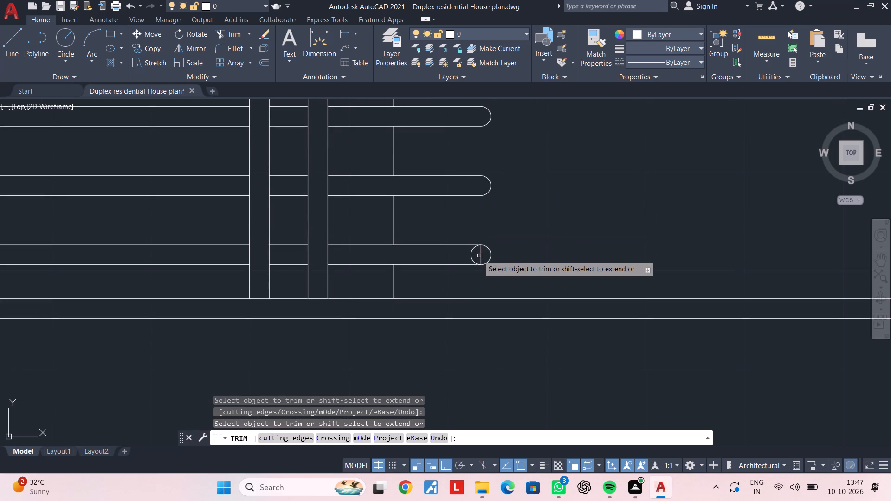
click(478, 256)
click(470, 256)
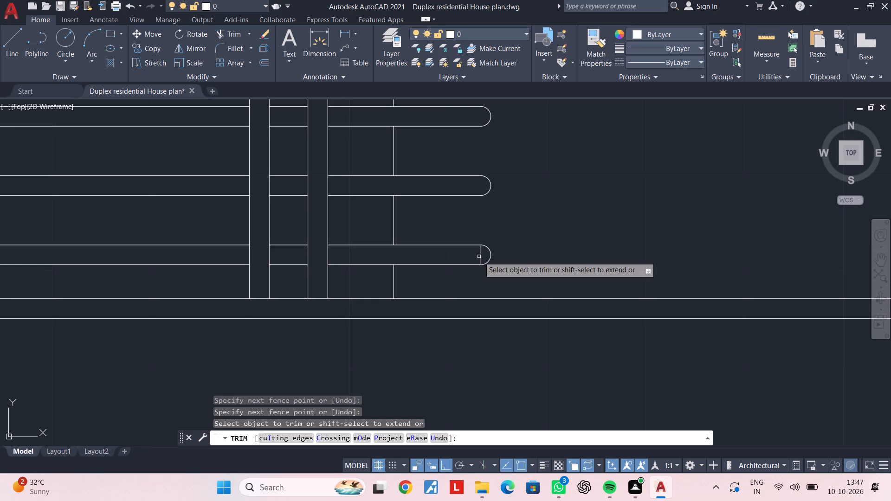
click(481, 257)
key(Escape)
scroll(478, 235, down, 2)
middle_drag(479, 235, 482, 283)
key(Escape)
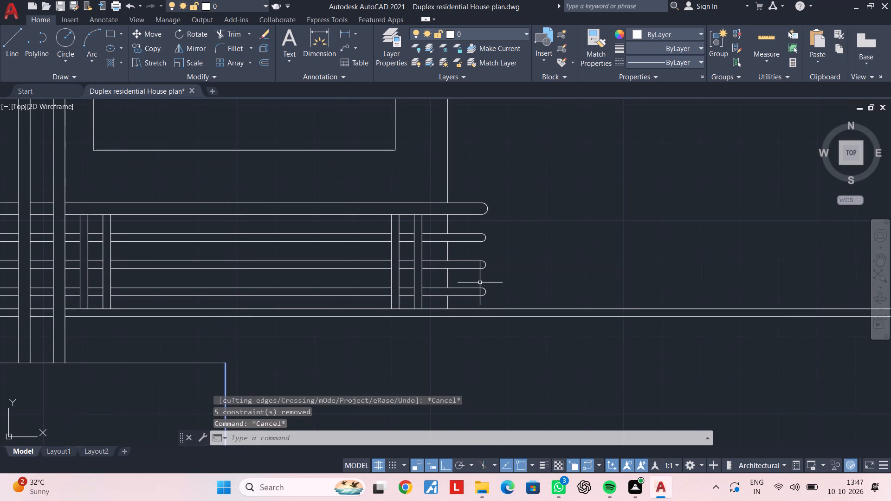
Save the drawing.
key(ctrl+s)
key(ctrl+s)
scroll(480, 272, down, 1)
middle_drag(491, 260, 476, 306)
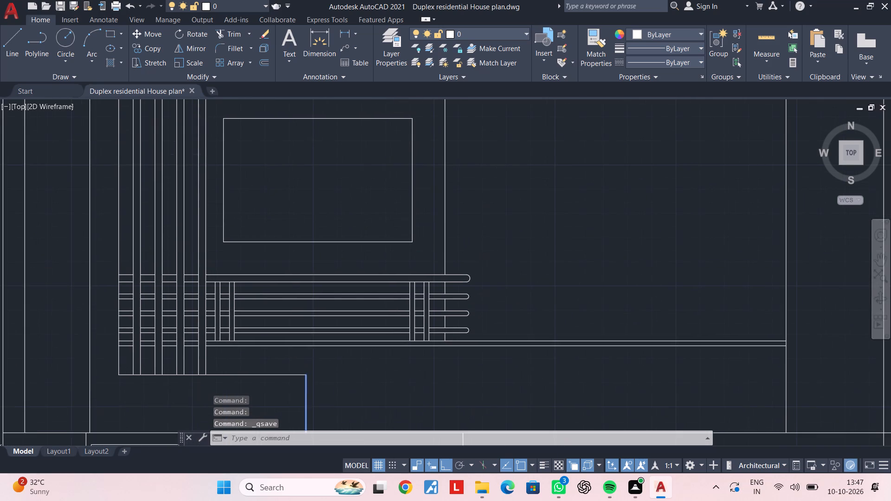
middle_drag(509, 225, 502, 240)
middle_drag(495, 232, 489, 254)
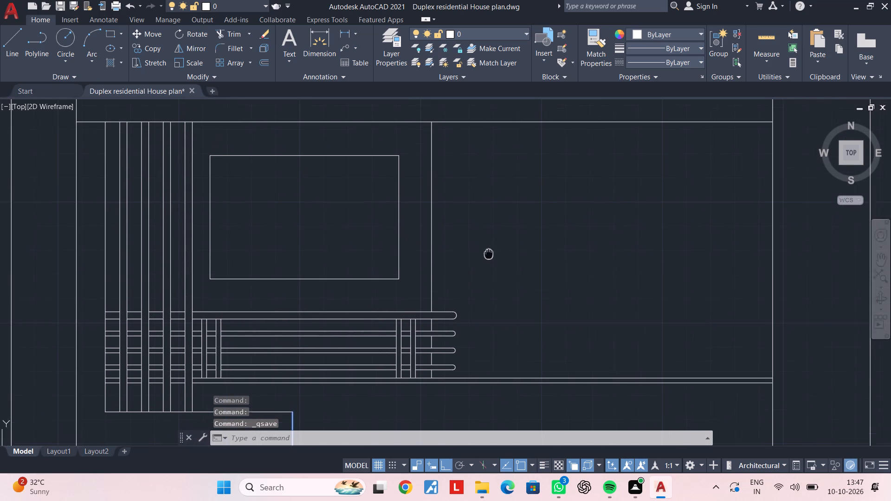
Measure the width of the window rectangle above the railing.
middle_drag(489, 254, 488, 260)
key(Escape)
key(Escape)
key(Escape)
middle_drag(391, 225, 485, 223)
middle_drag(433, 236, 497, 234)
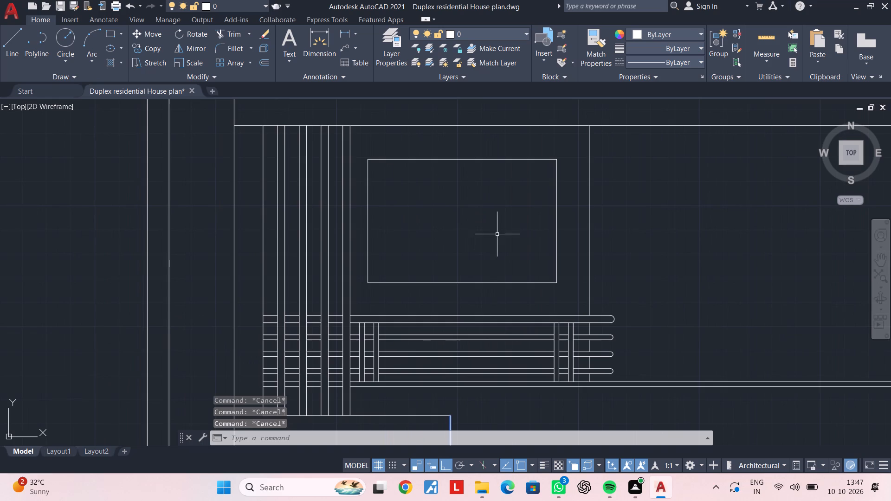
key(Escape)
key(Escape)
key(Escape)
key(Escape)
key(Escape)
key(Escape)
click(340, 36)
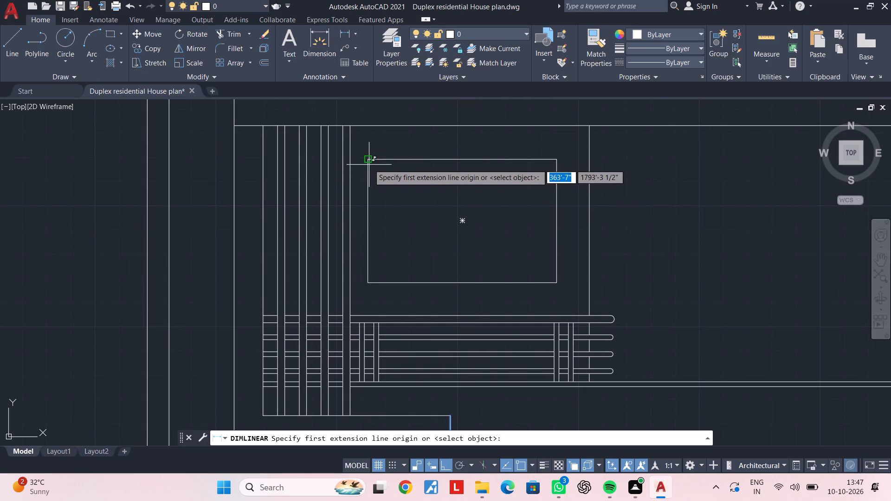
click(369, 163)
click(558, 161)
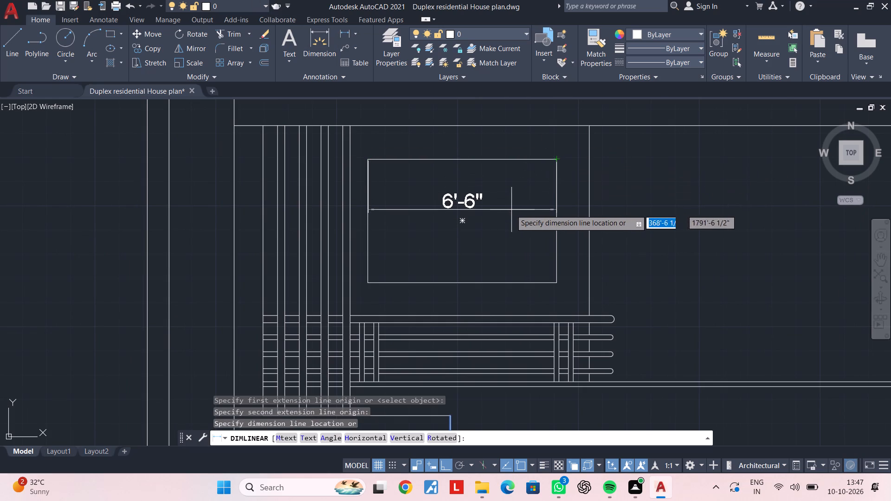
key(Escape)
key(Escape)
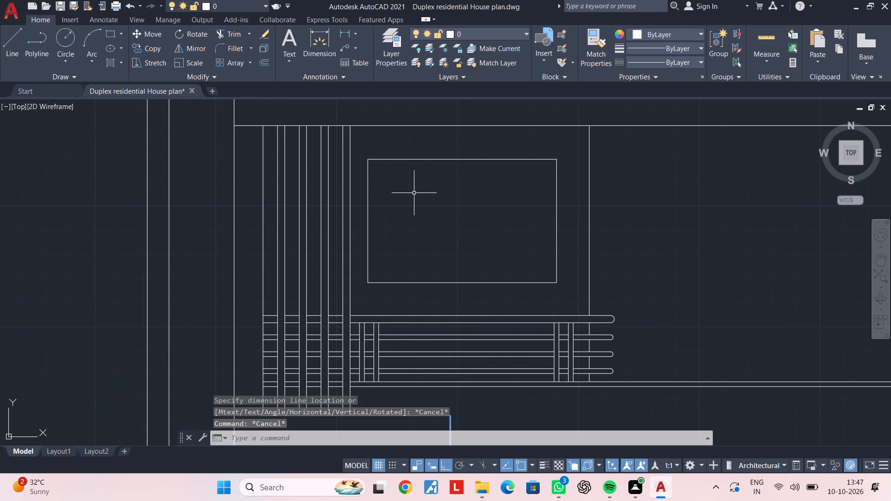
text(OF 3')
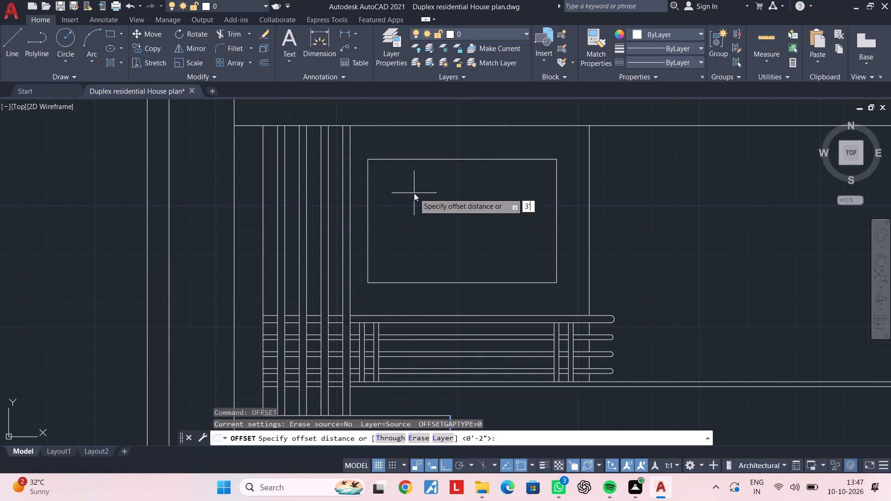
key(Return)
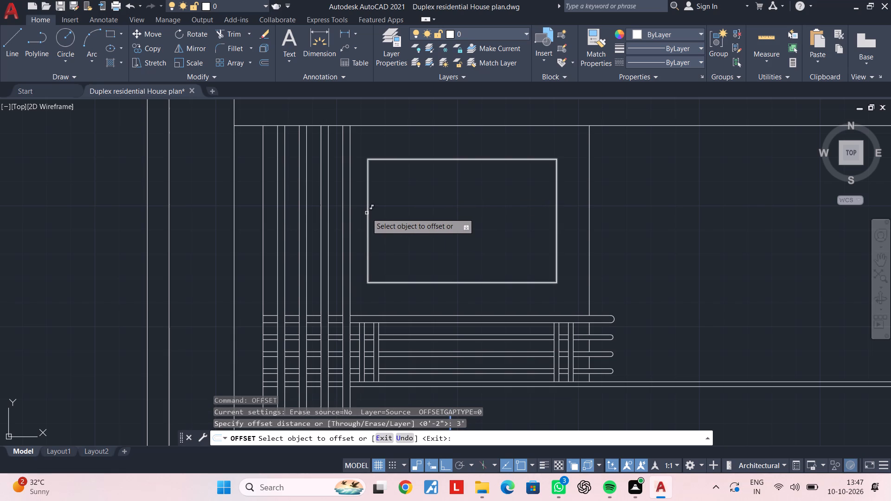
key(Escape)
Explode the window rectangle above the railing and try offsetting its left edge 3' inward.
click(367, 213)
text(X OF 3')
key(Return)
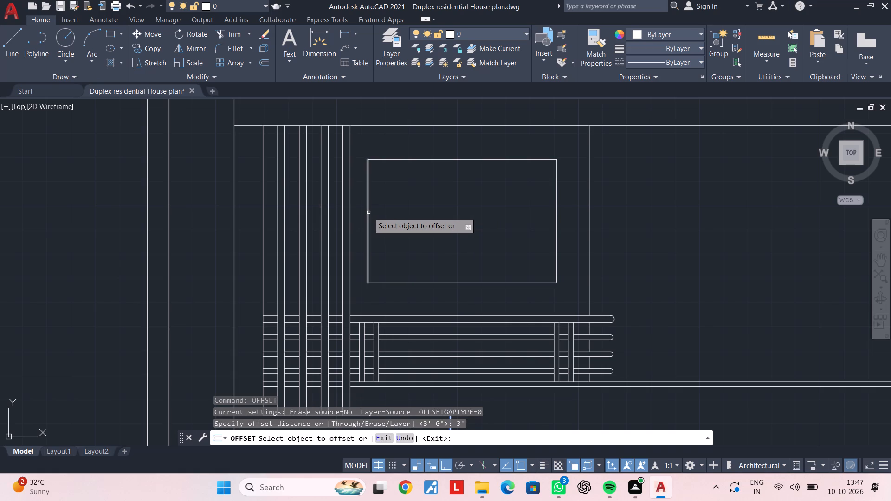
click(368, 212)
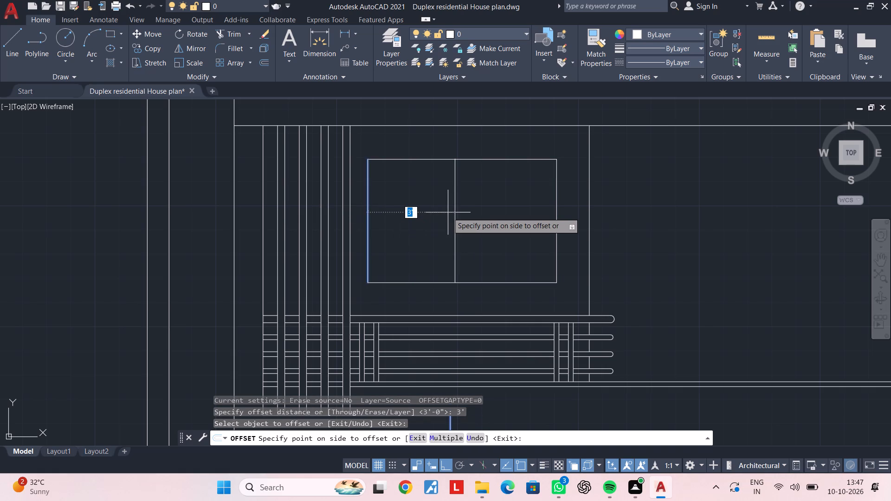
key(Escape)
key(Escape)
key(Escape)
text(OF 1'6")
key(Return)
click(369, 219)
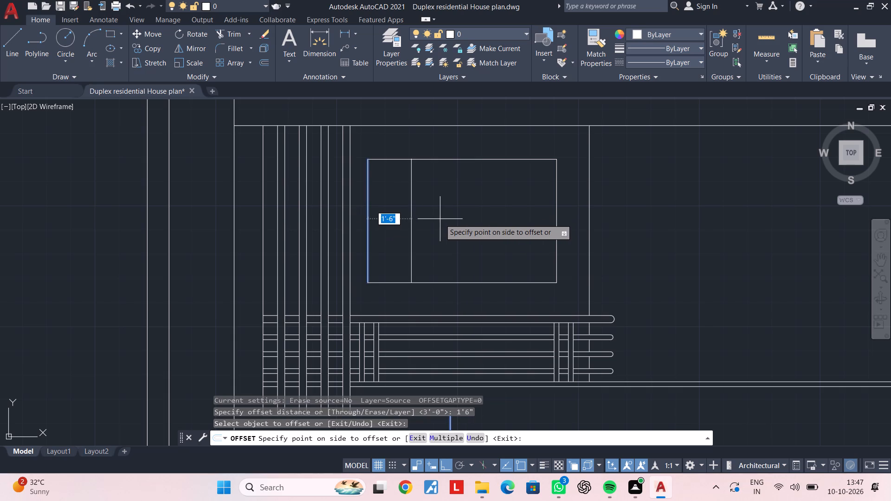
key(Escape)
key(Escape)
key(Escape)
Offset the window's left edge 2' inward as the first vertical division line.
text(OF)
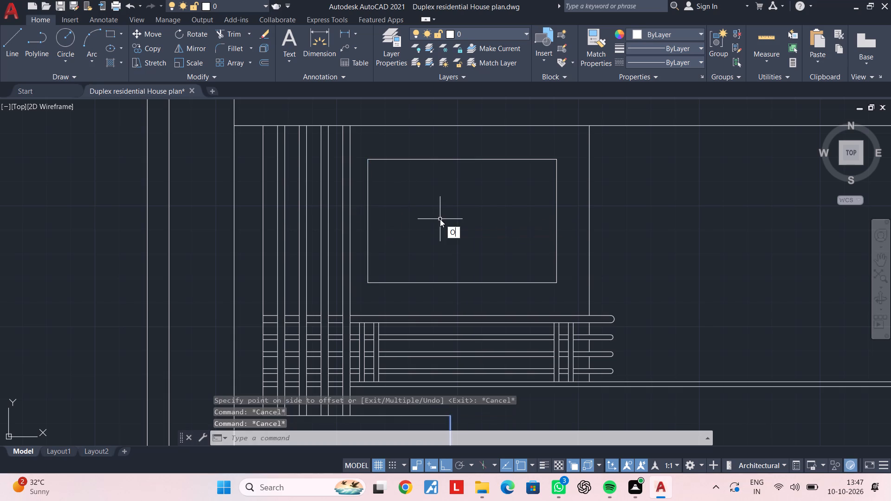
key(space)
text(2')
key(Return)
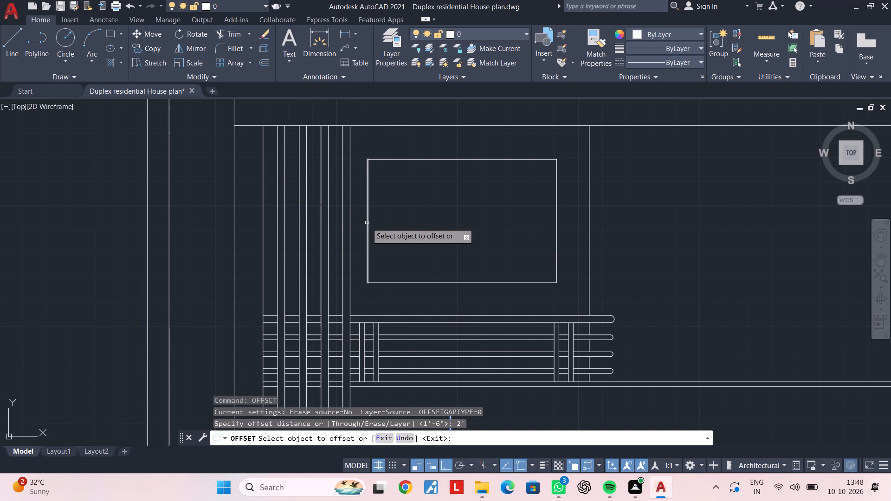
click(367, 223)
click(409, 223)
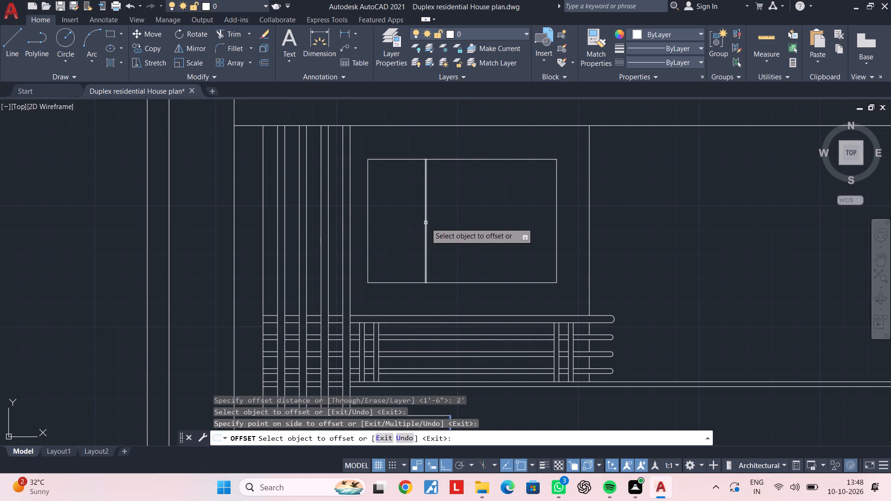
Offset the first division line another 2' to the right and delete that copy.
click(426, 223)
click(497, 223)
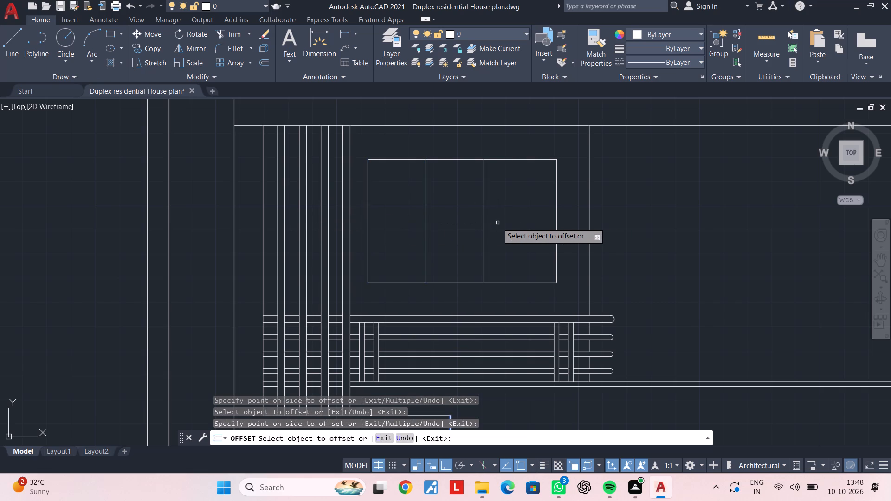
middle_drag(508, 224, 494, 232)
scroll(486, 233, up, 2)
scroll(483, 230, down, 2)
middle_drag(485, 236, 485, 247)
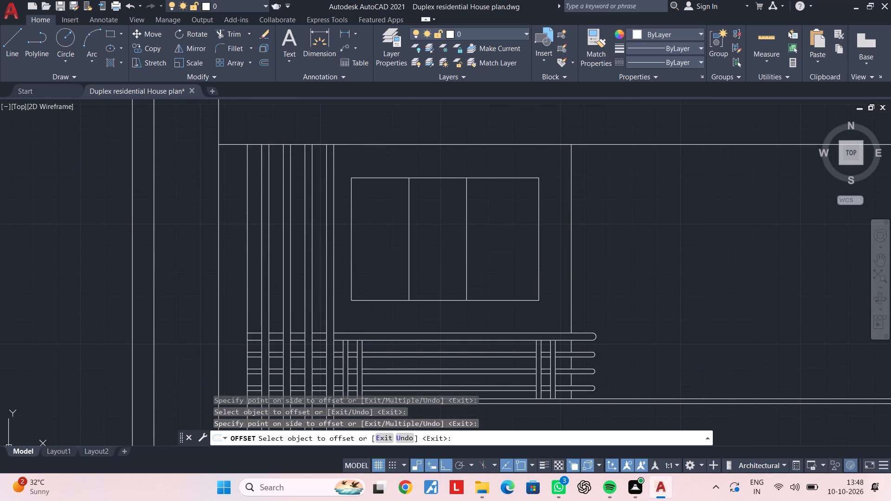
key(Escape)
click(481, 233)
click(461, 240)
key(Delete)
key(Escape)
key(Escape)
Offset the division line 2" to the right, forming the window's first vertical mullion.
text(OF 2")
key(Return)
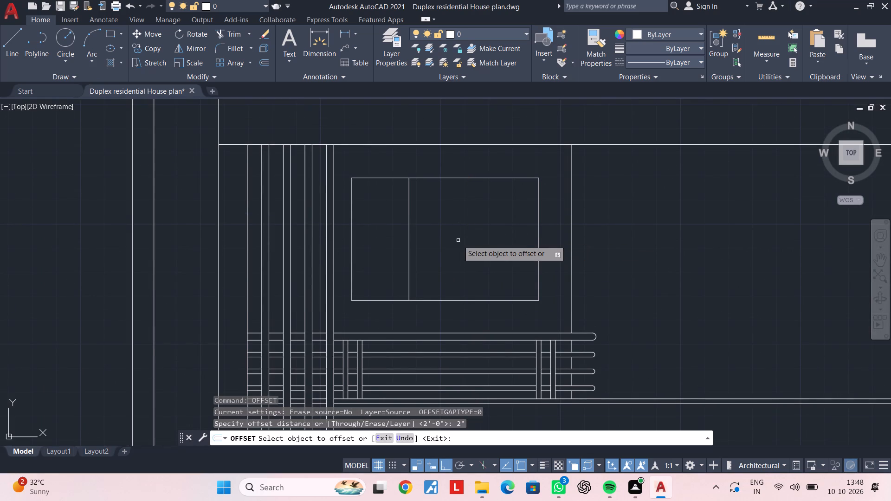
click(410, 251)
click(455, 250)
key(space)
Offset the first mullion's right edge 2' to the right and that line 2" further, forming the second mullion.
key(space)
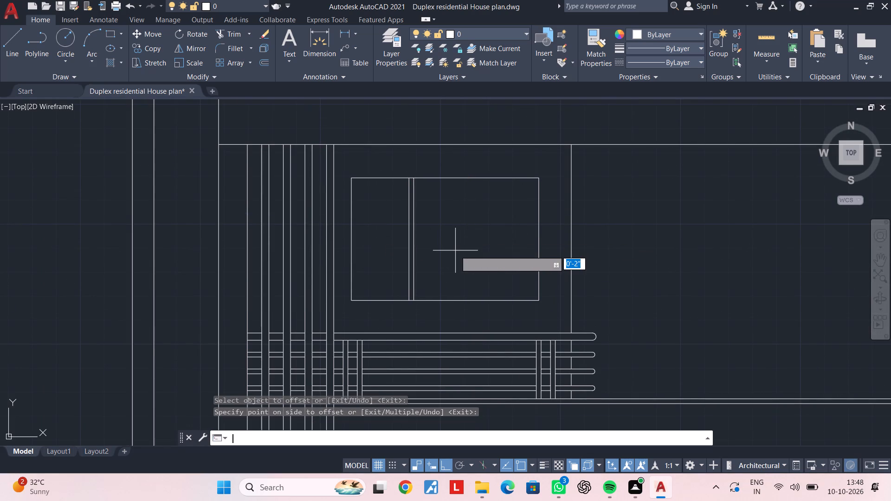
text(2')
key(Return)
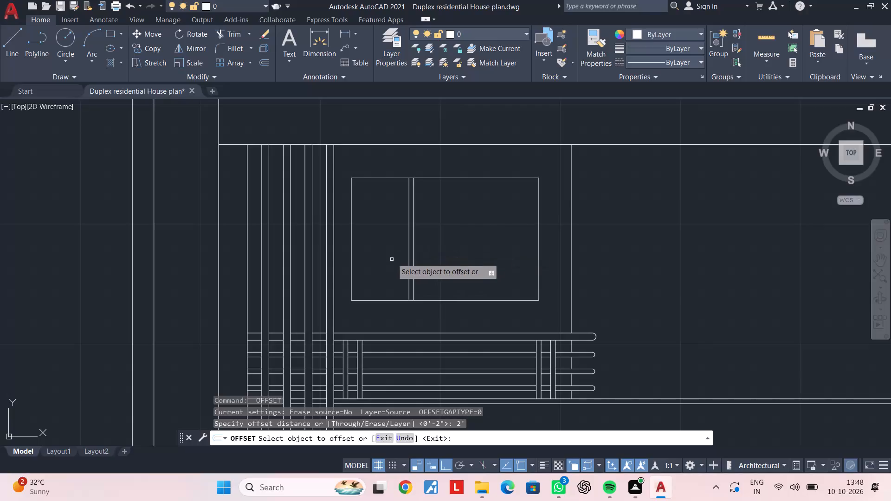
click(414, 244)
click(536, 242)
key(space)
key(space)
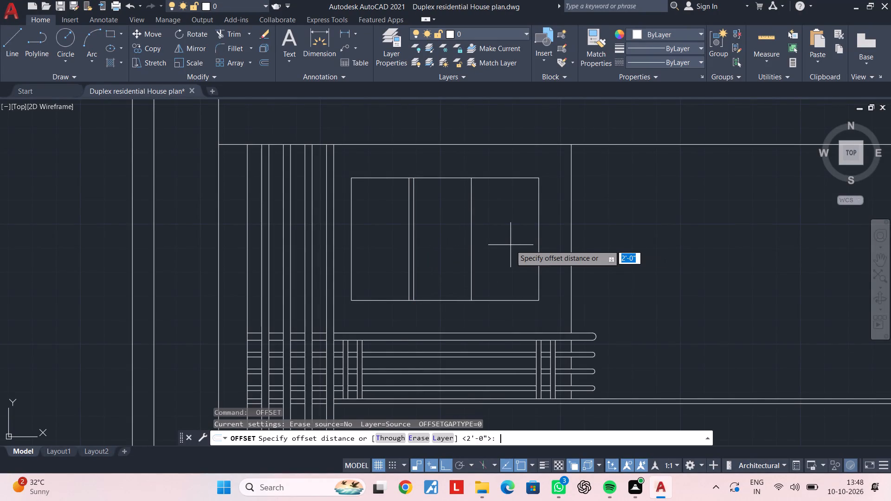
text(2")
key(Return)
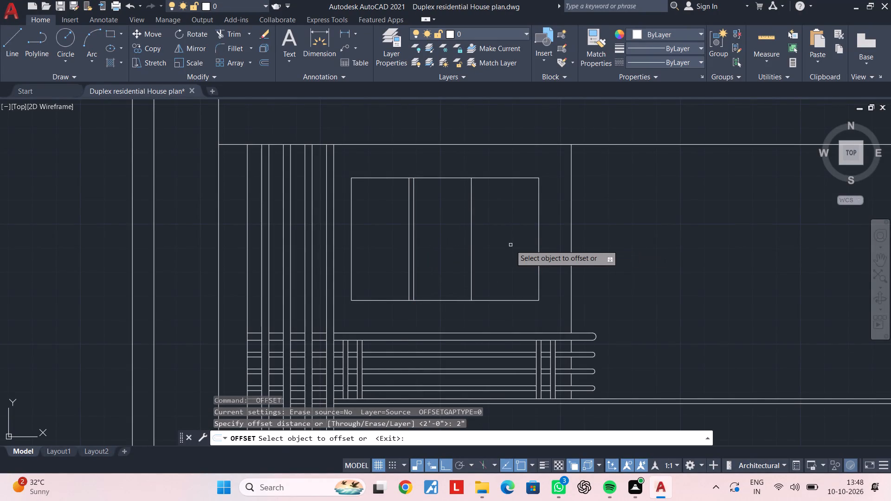
click(470, 248)
click(509, 243)
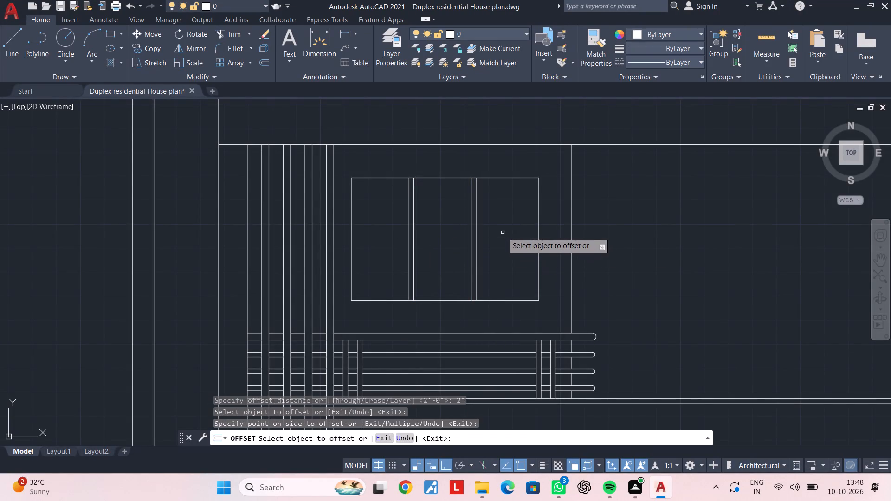
key(space)
Offset the window's top, right, bottom and left edges 2" inward to form the outer frame.
key(space)
key(space)
click(502, 178)
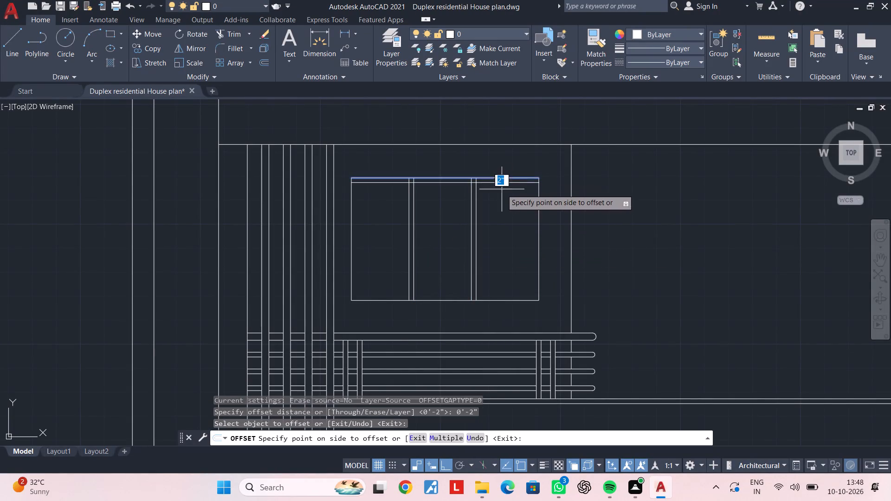
click(502, 189)
click(539, 211)
click(531, 211)
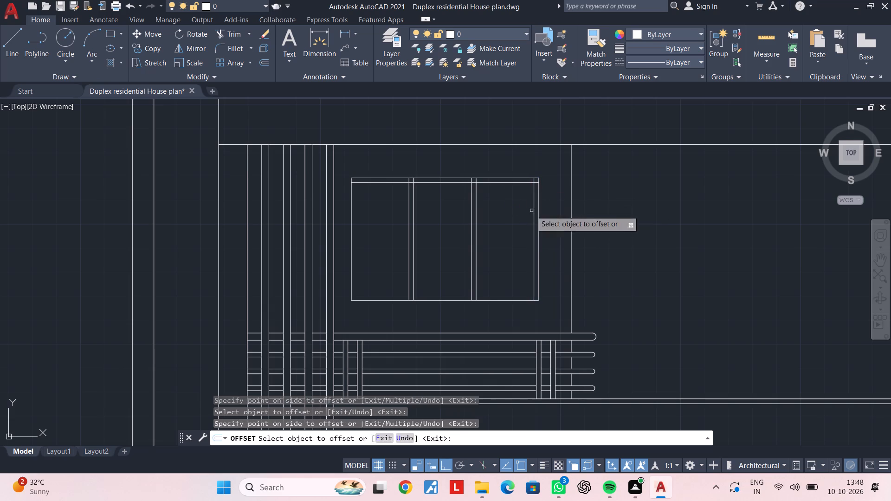
click(520, 299)
click(520, 284)
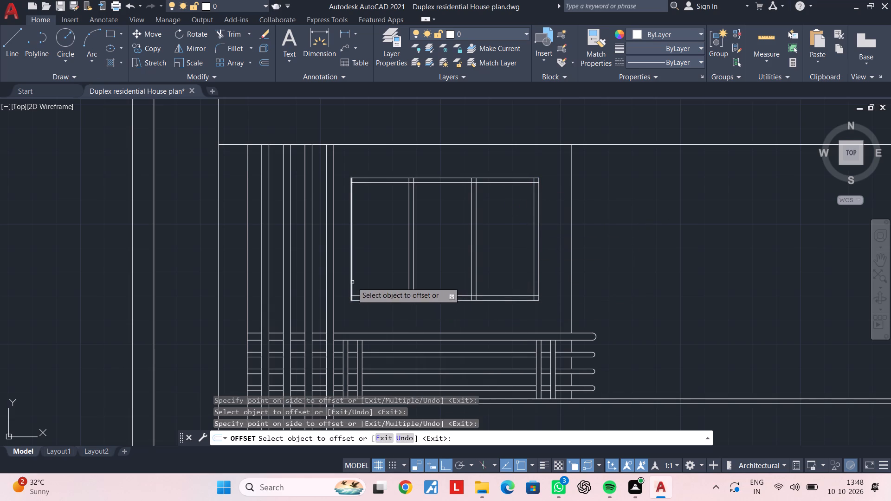
click(352, 282)
click(369, 279)
key(Escape)
middle_drag(385, 252, 369, 283)
key(Escape)
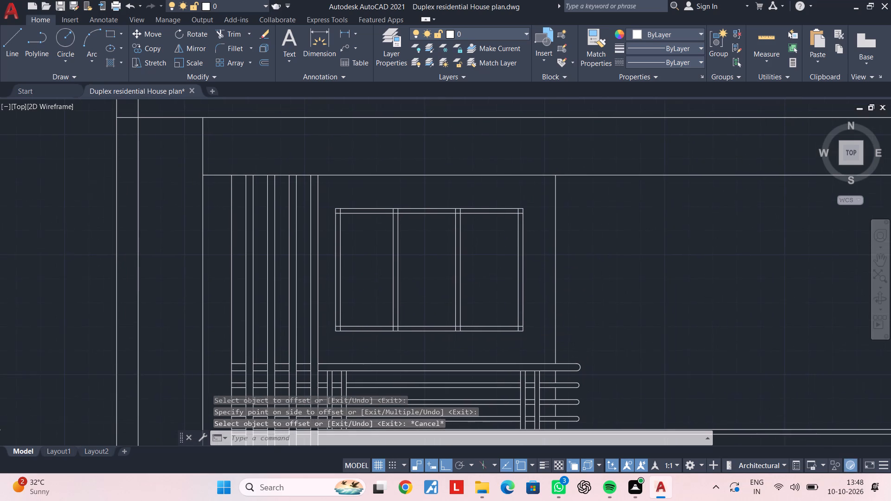
Offset the inner line of the window's top frame 1'6" downward to place a horizontal transom line.
middle_drag(390, 266, 347, 252)
key(Escape)
scroll(359, 250, up, 1)
key(Escape)
middle_drag(387, 249, 322, 262)
middle_drag(322, 262, 312, 269)
key(Escape)
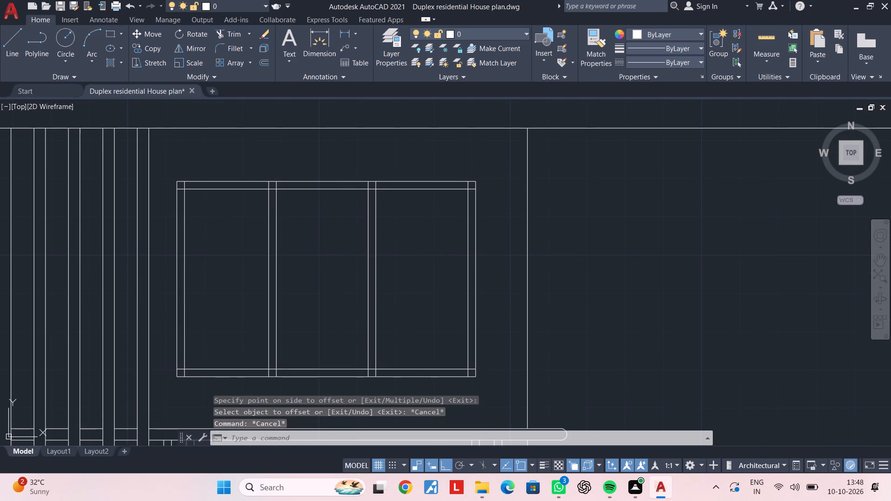
key(Escape)
key(Escape)
key(Escape)
text(OF)
key(space)
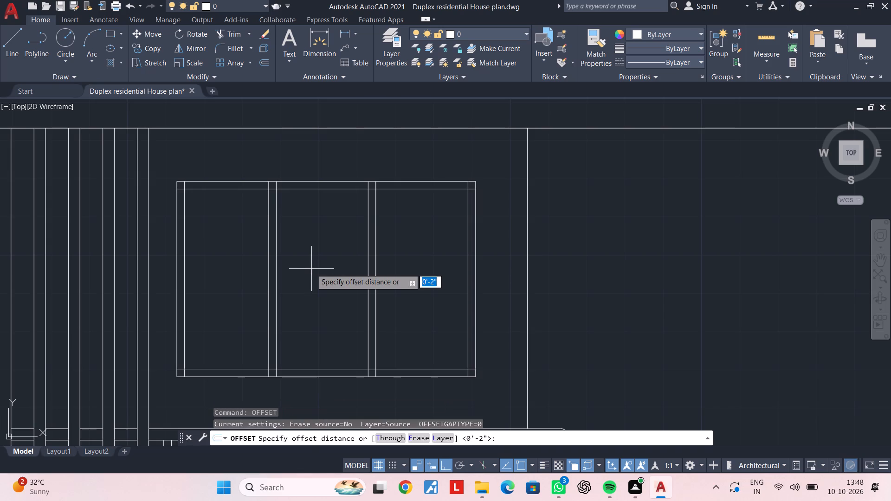
text(1'6")
key(Return)
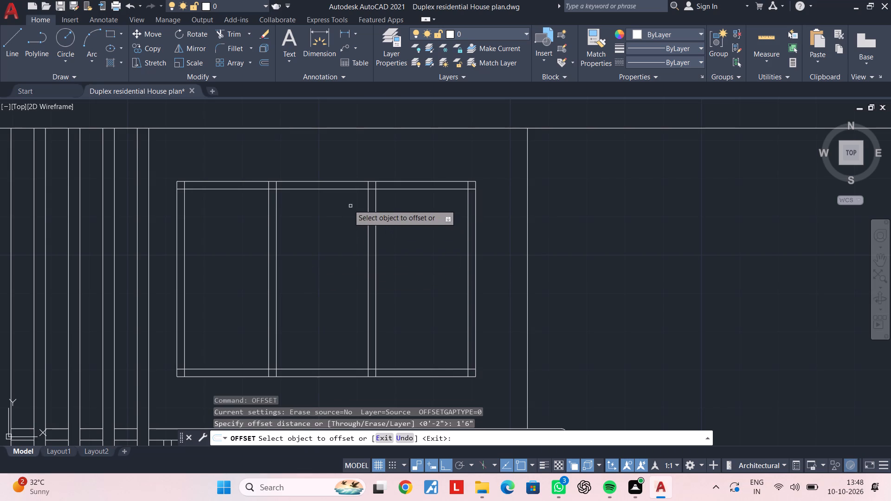
click(337, 190)
click(330, 244)
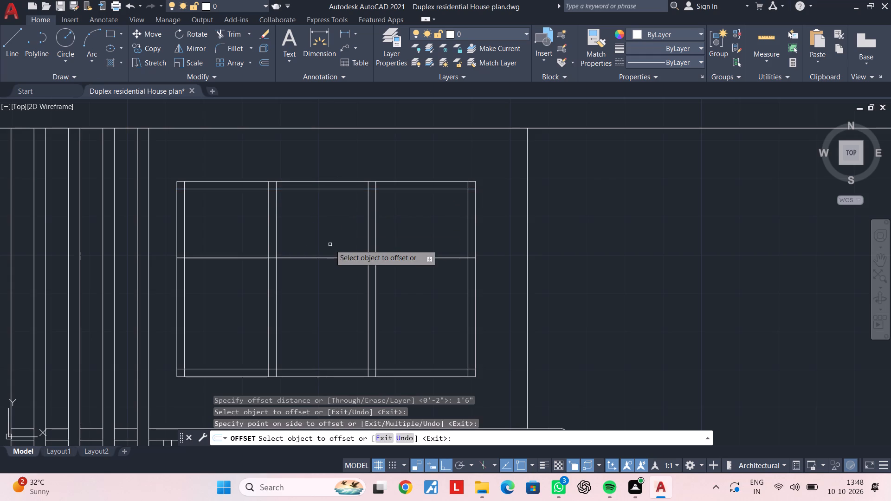
middle_drag(330, 244, 332, 205)
key(Escape)
key(Escape)
key(Escape)
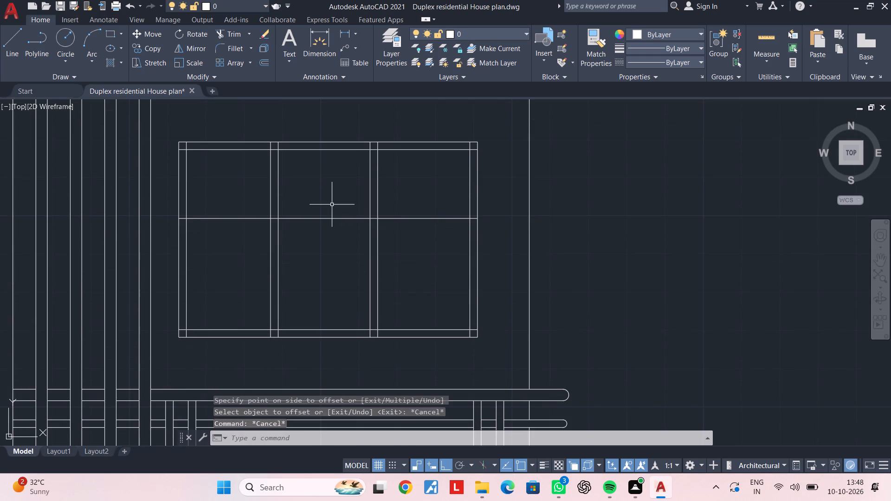
Offset the transom line 2" upward to give the window's horizontal bar its thickness.
text(OF 2")
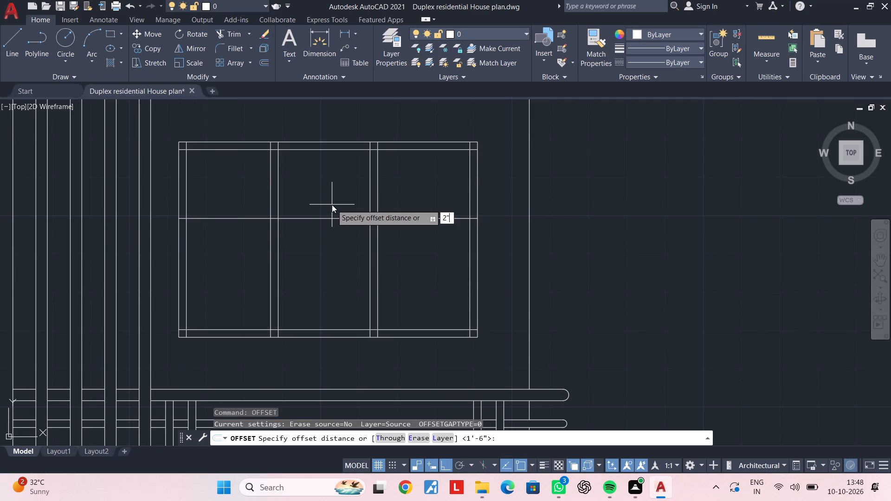
key(Return)
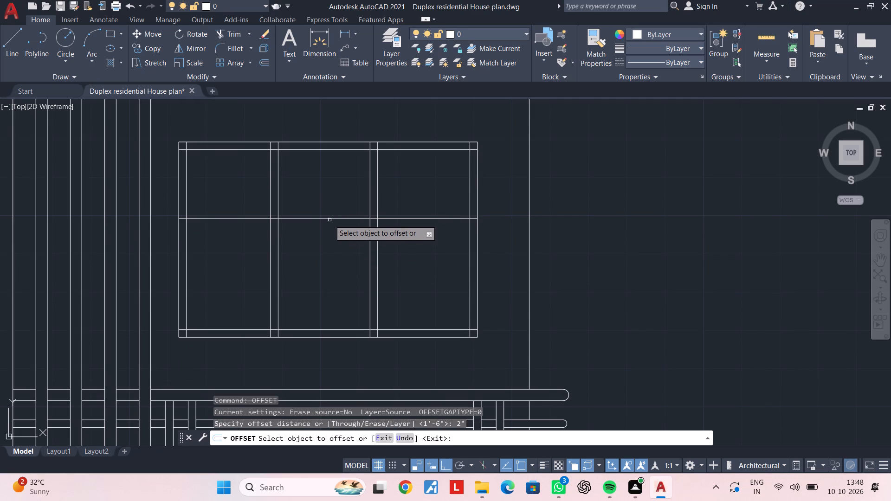
click(329, 218)
click(349, 179)
key(Escape)
key(Escape)
Trim both bottom frame lines between the two mullions in the window's middle bay.
text(TR)
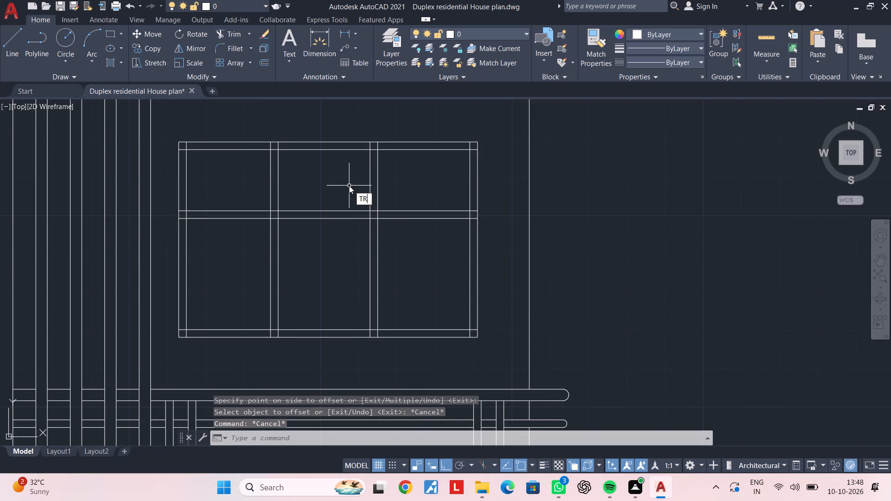
key(space)
click(328, 281)
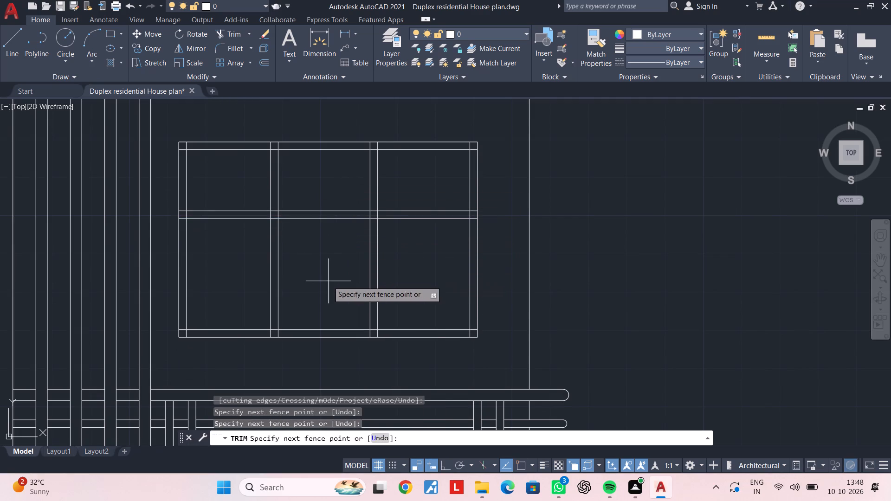
click(328, 343)
key(Escape)
key(Escape)
middle_drag(309, 271, 318, 263)
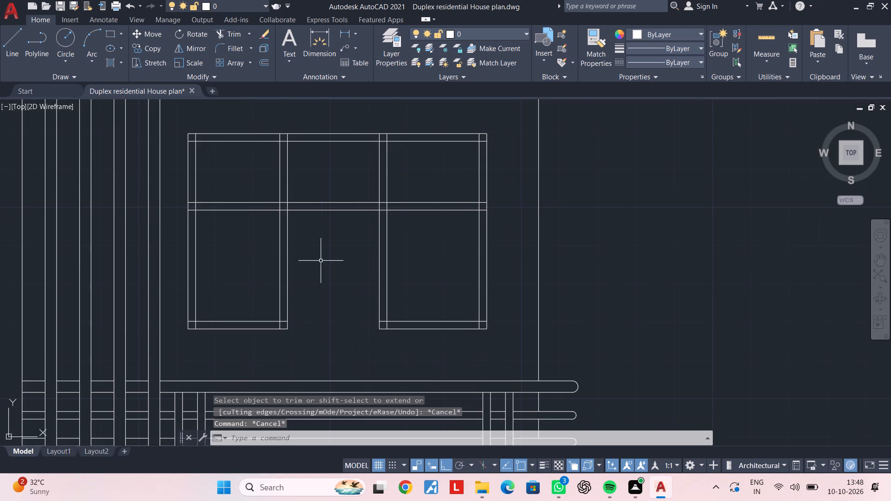
Trim the overlapping frame lines at both bottom corners of the window's left bay.
key(Escape)
key(t)
key(r)
key(space)
middle_drag(311, 298, 342, 241)
scroll(324, 259, up, 3)
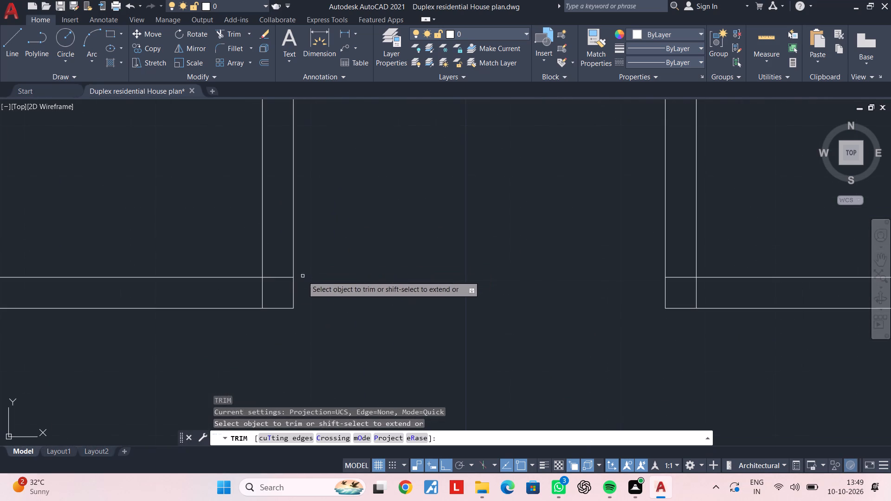
click(282, 271)
click(258, 299)
scroll(251, 302, down, 2)
middle_drag(267, 301, 453, 289)
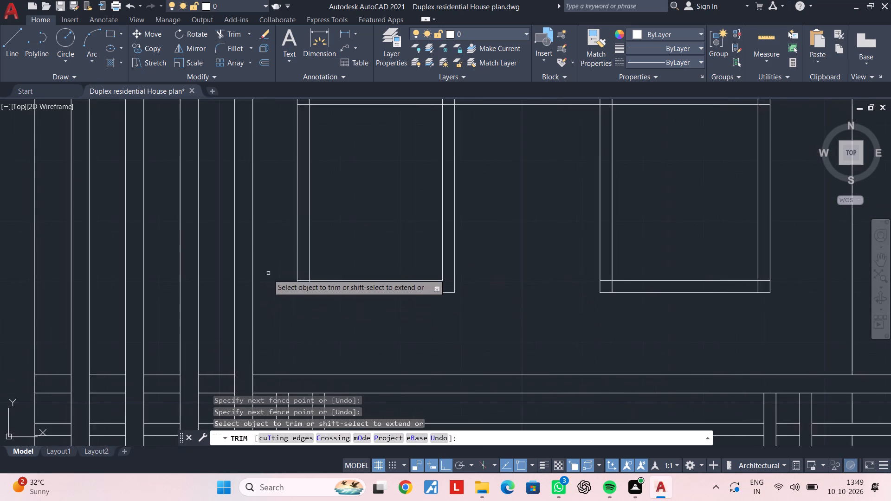
scroll(273, 285, up, 3)
click(360, 253)
click(399, 297)
scroll(407, 282, down, 4)
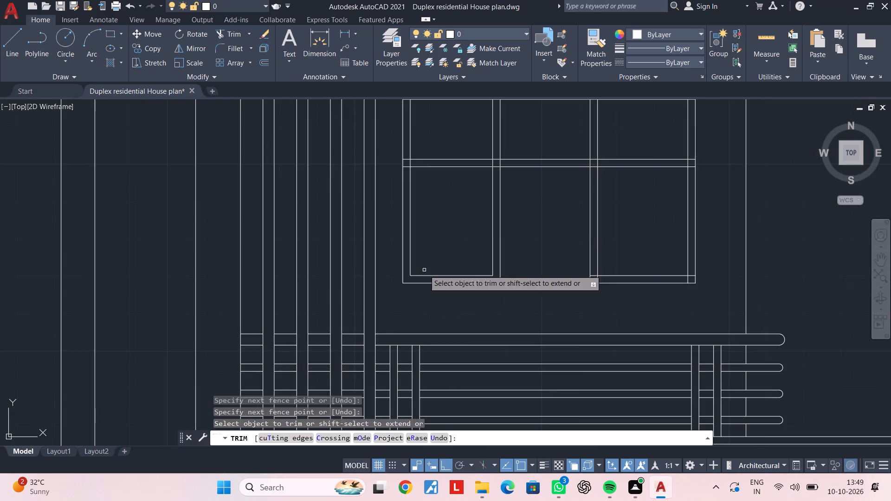
Trim the overlapping lines where the window's transom meets the left outer frame.
middle_drag(442, 185, 411, 281)
scroll(382, 260, up, 4)
click(343, 200)
click(346, 319)
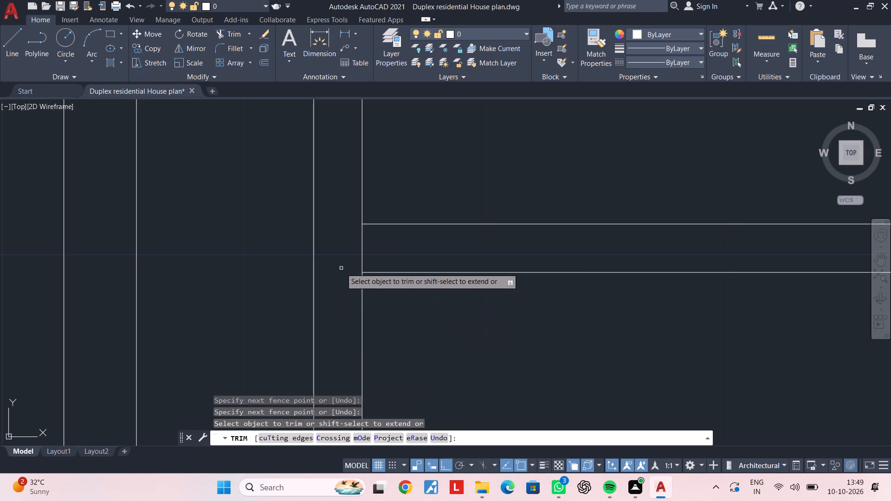
click(342, 257)
click(475, 255)
Trim the overlapping lines where the transom crosses the left and right mullions to open both junctions.
scroll(494, 255, down, 3)
middle_drag(502, 256, 392, 256)
scroll(543, 256, up, 3)
click(539, 255)
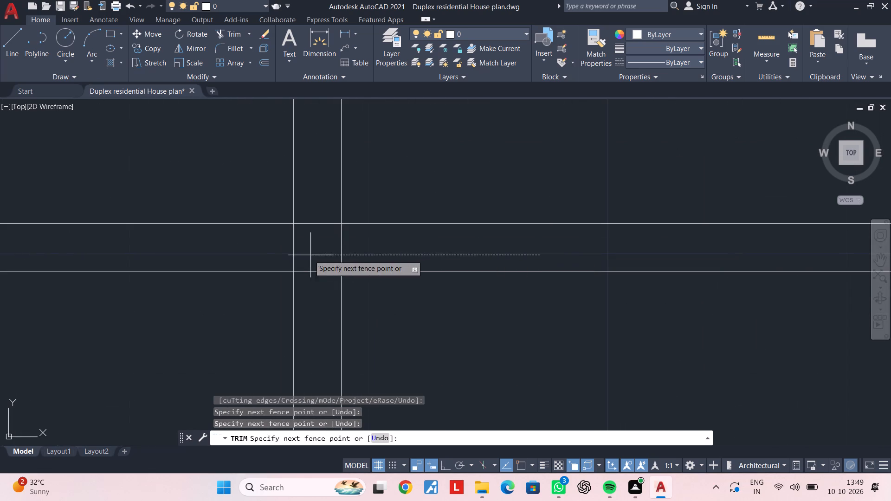
click(278, 256)
click(317, 201)
click(315, 319)
scroll(383, 303, down, 5)
middle_drag(518, 287, 453, 284)
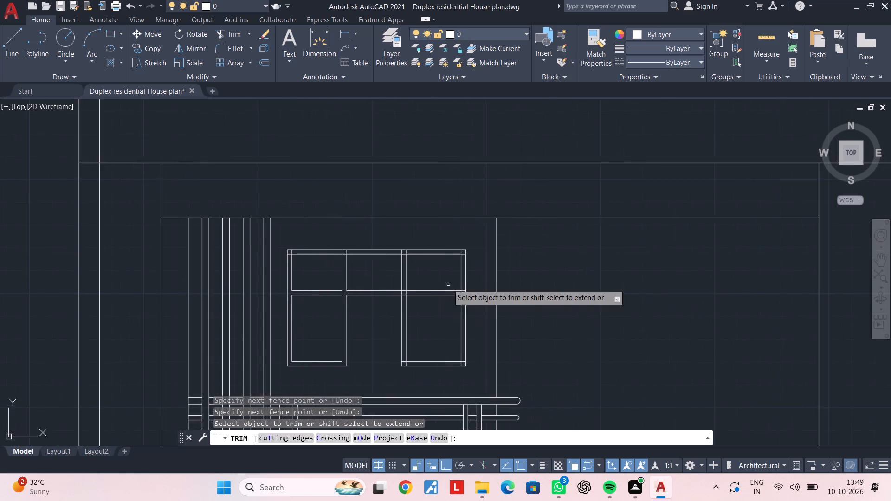
scroll(431, 301, up, 4)
click(239, 210)
click(242, 278)
click(196, 238)
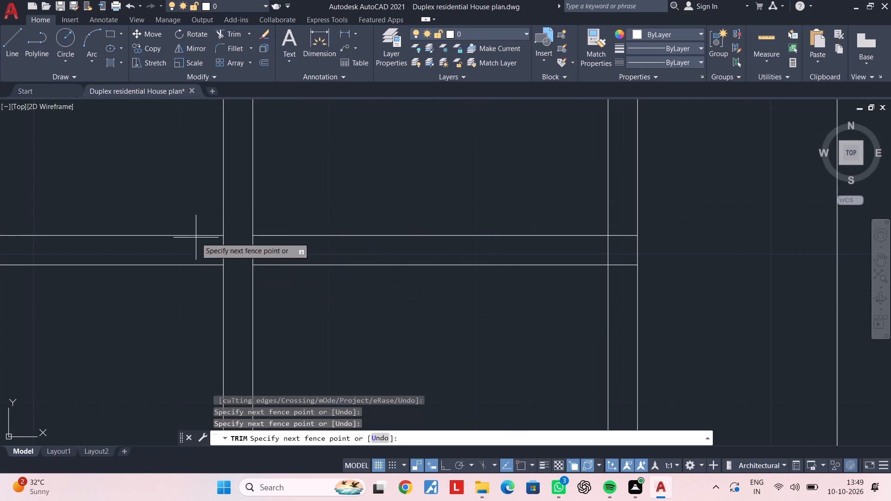
click(278, 250)
Trim the overlapping frame lines at both bottom corners of the window's right bay.
scroll(282, 251, down, 3)
middle_drag(285, 254, 329, 199)
scroll(317, 308, up, 3)
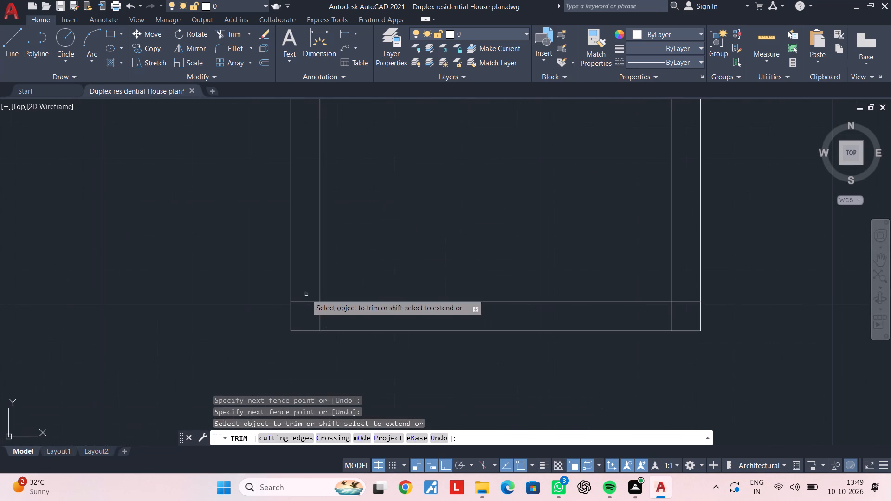
click(309, 293)
click(309, 315)
click(304, 308)
click(369, 318)
scroll(394, 320, down, 3)
middle_drag(398, 319, 321, 314)
scroll(402, 312, up, 3)
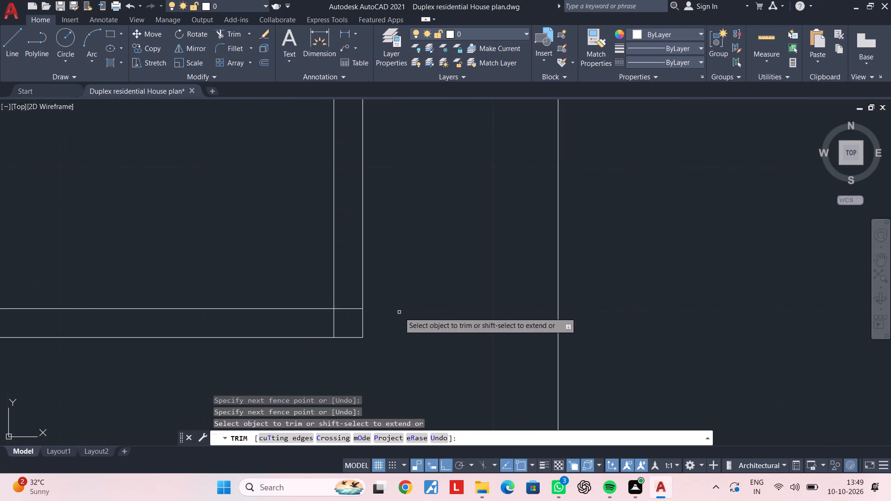
click(356, 301)
click(328, 328)
Trim the overlapping lines where the window's transom meets the right outer frame.
scroll(328, 328, down, 4)
scroll(323, 258, up, 6)
click(393, 217)
click(394, 357)
click(389, 283)
click(278, 282)
scroll(278, 282, down, 5)
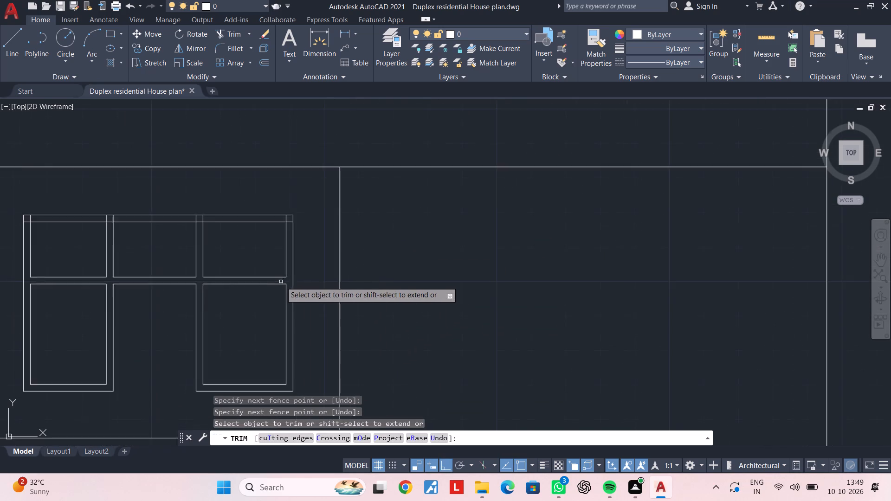
Trim the overlapping frame lines at the window's top-right corner.
middle_drag(262, 242, 425, 300)
scroll(450, 278, up, 5)
drag(457, 303, 456, 295)
click(454, 250)
click(447, 237)
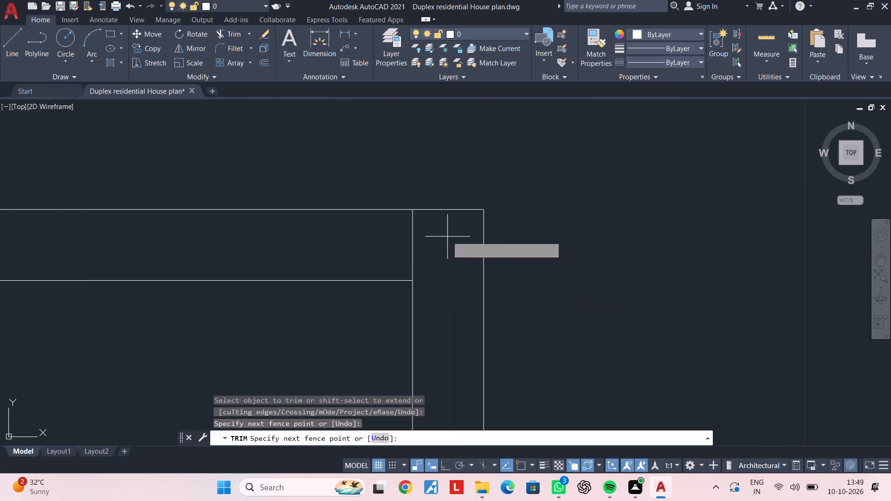
click(331, 248)
Trim the overlapping lines where the right and left mullions meet the window's top frame.
scroll(329, 249, down, 3)
middle_drag(348, 251, 591, 270)
scroll(410, 275, up, 2)
click(403, 259)
click(231, 257)
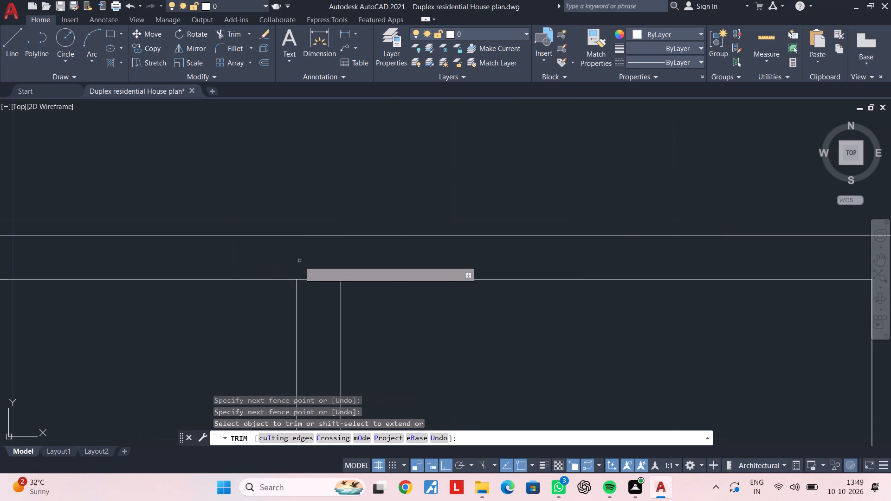
click(318, 260)
click(314, 327)
scroll(314, 328, down, 3)
middle_drag(226, 345, 489, 316)
scroll(447, 293, up, 3)
drag(459, 250, 454, 250)
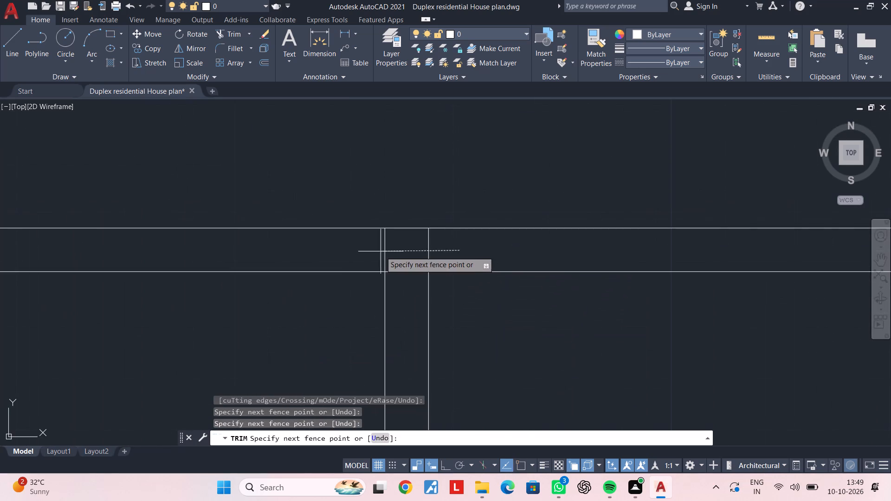
click(341, 251)
click(403, 254)
click(388, 316)
scroll(388, 316, down, 3)
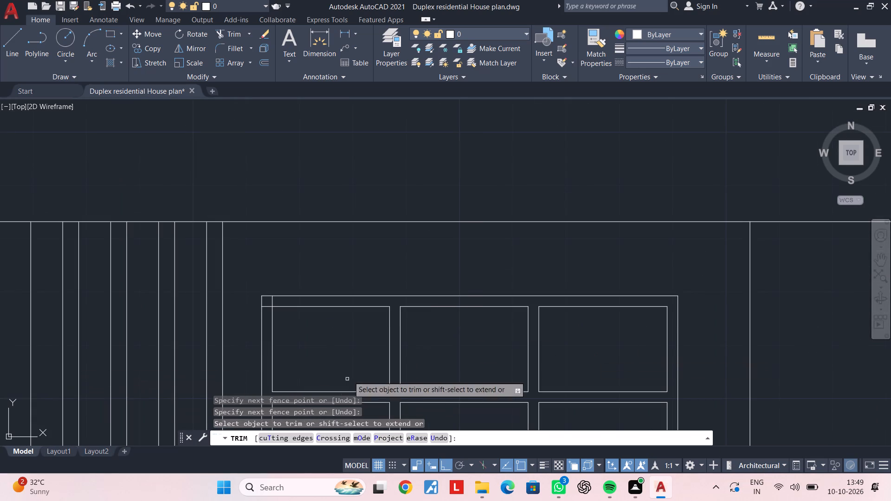
Trim the overlapping frame lines at the window's top-left corner.
middle_drag(302, 378, 359, 202)
middle_drag(343, 179, 320, 266)
scroll(298, 225, up, 2)
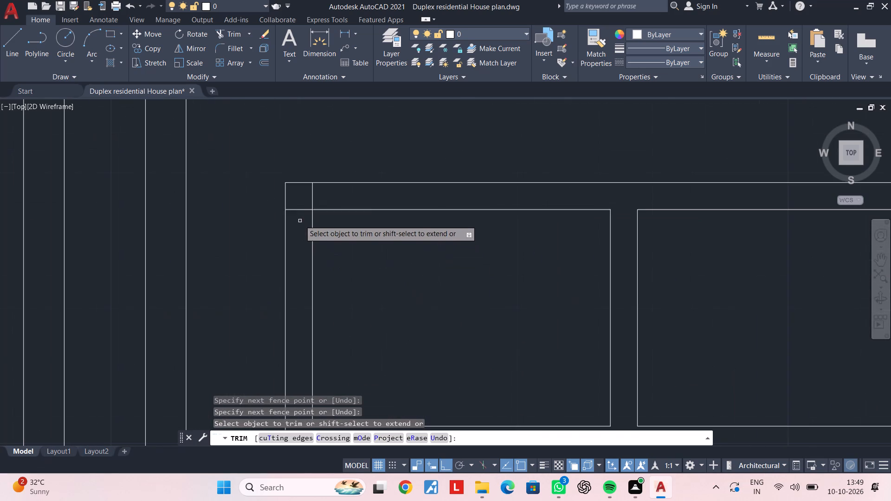
click(321, 193)
click(288, 201)
click(298, 198)
click(297, 245)
key(Escape)
scroll(345, 263, down, 3)
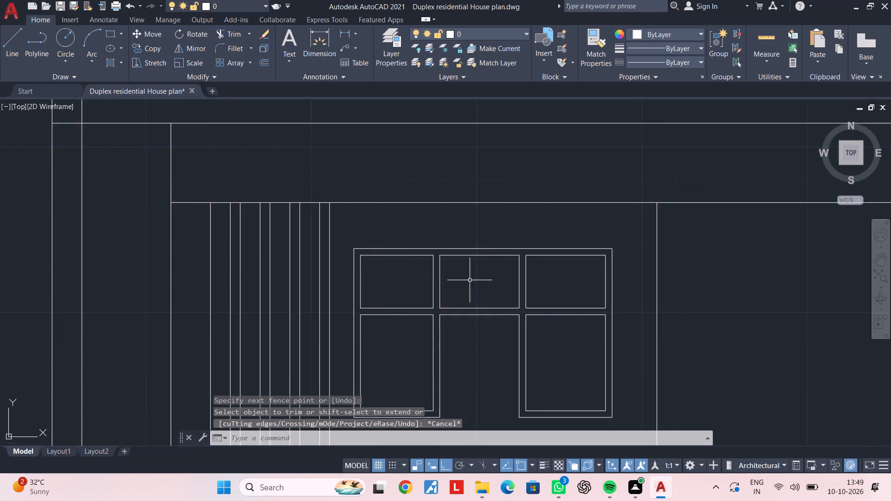
Examine the first-floor plan's front wall around the bedroom window and compare it with the first floor of the front elevation.
middle_drag(493, 280, 318, 218)
key(Escape)
scroll(399, 250, down, 3)
middle_drag(402, 252, 355, 261)
key(Escape)
key(Escape)
scroll(394, 251, down, 2)
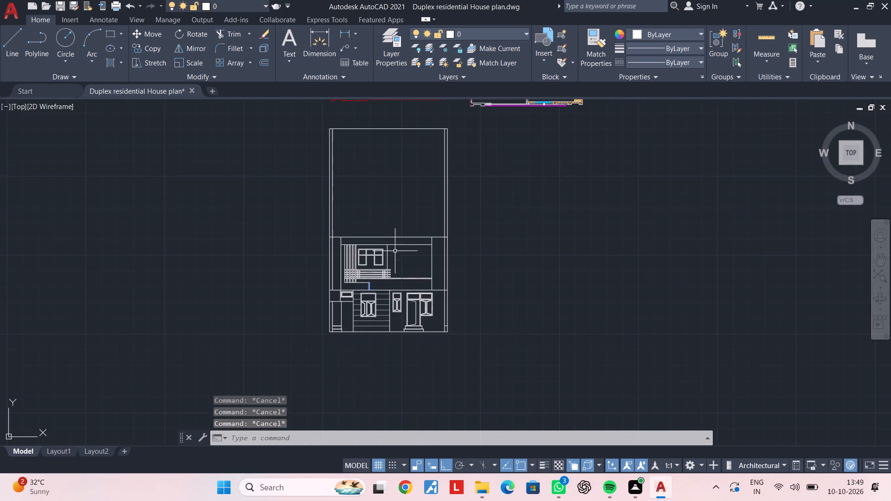
middle_drag(450, 210, 297, 330)
scroll(407, 186, up, 1)
middle_drag(415, 276, 420, 308)
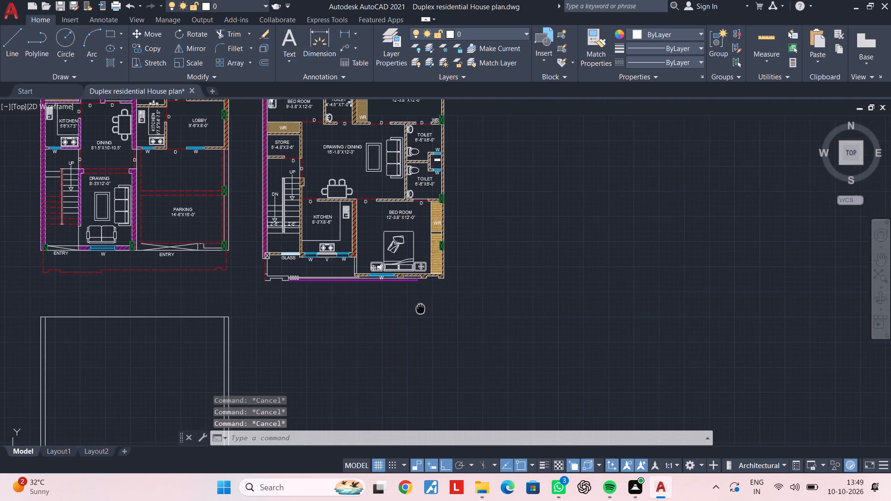
middle_drag(420, 308, 429, 341)
middle_drag(390, 263, 403, 336)
middle_drag(407, 334, 395, 235)
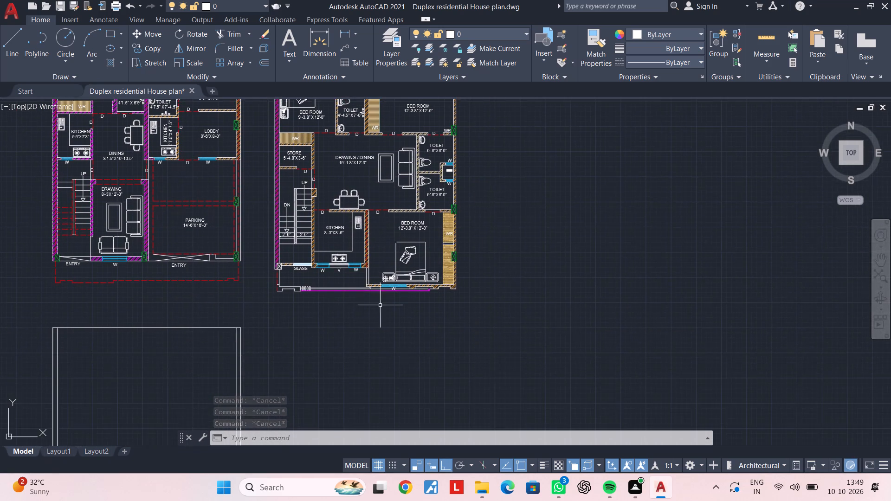
scroll(380, 305, up, 2)
scroll(490, 263, up, 2)
scroll(490, 263, down, 1)
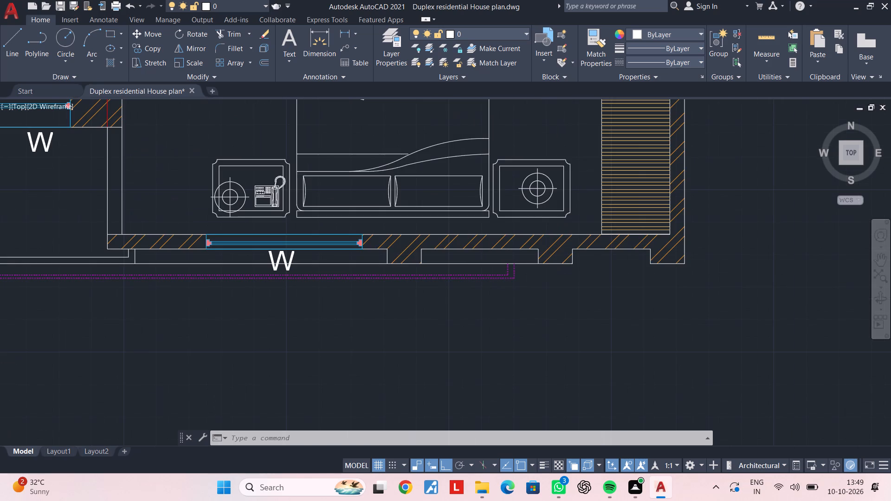
scroll(490, 263, down, 2)
middle_drag(364, 301, 534, 155)
scroll(379, 281, down, 1)
middle_drag(426, 265, 475, 218)
middle_drag(391, 341, 408, 281)
key(Escape)
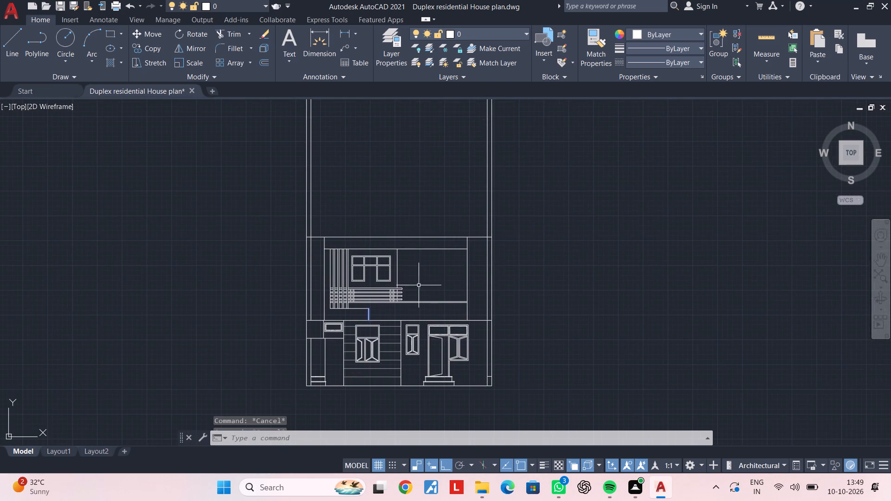
key(Escape)
scroll(324, 292, up, 1)
middle_drag(413, 275, 310, 315)
key(Escape)
key(Escape)
scroll(378, 283, up, 1)
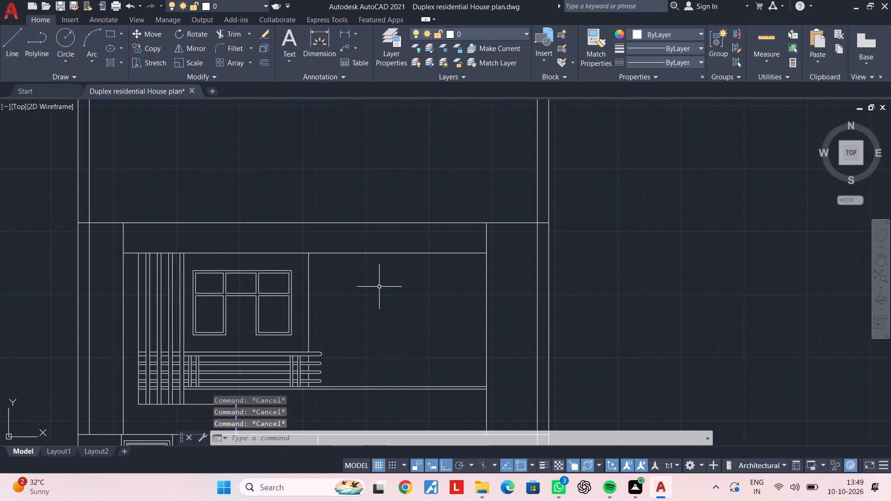
middle_drag(379, 287, 372, 258)
key(Escape)
key(Escape)
key(Escape)
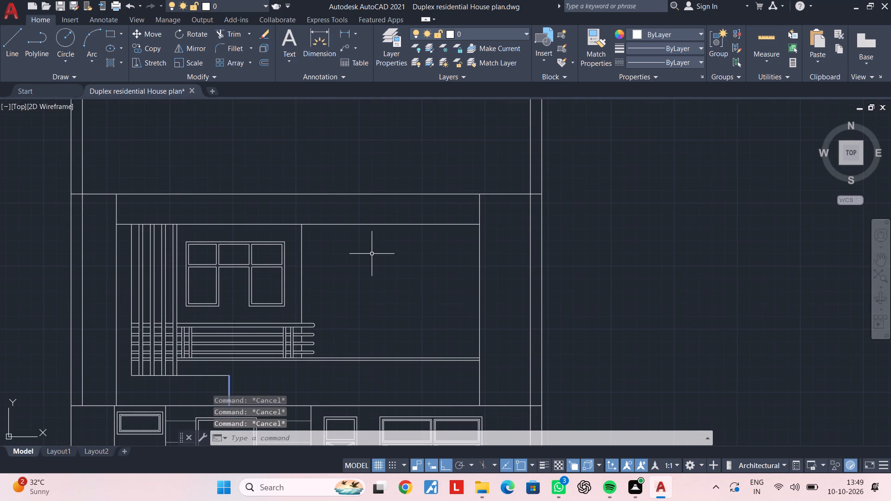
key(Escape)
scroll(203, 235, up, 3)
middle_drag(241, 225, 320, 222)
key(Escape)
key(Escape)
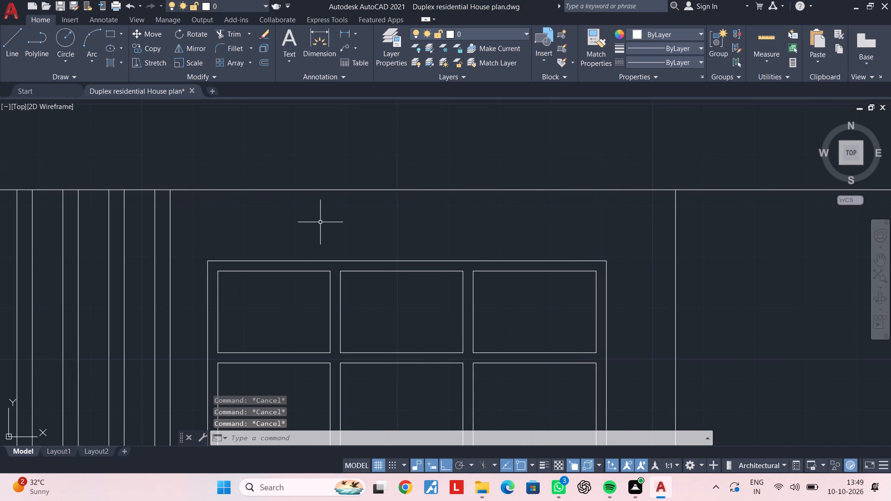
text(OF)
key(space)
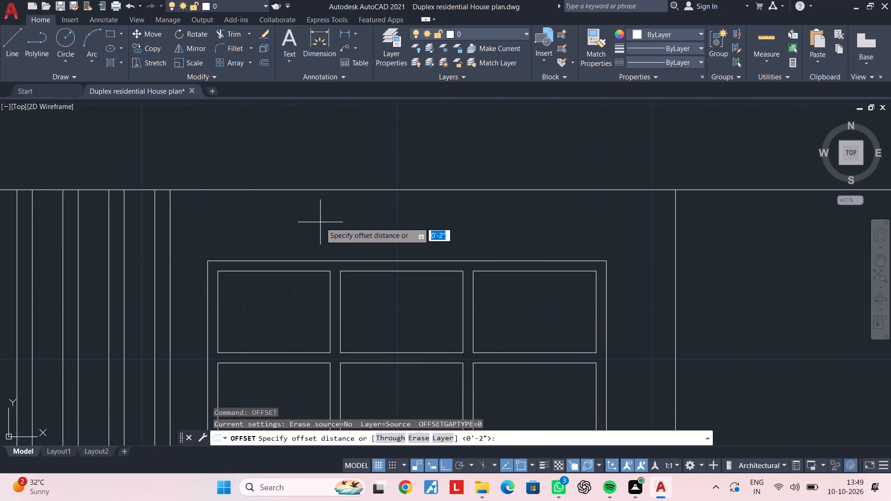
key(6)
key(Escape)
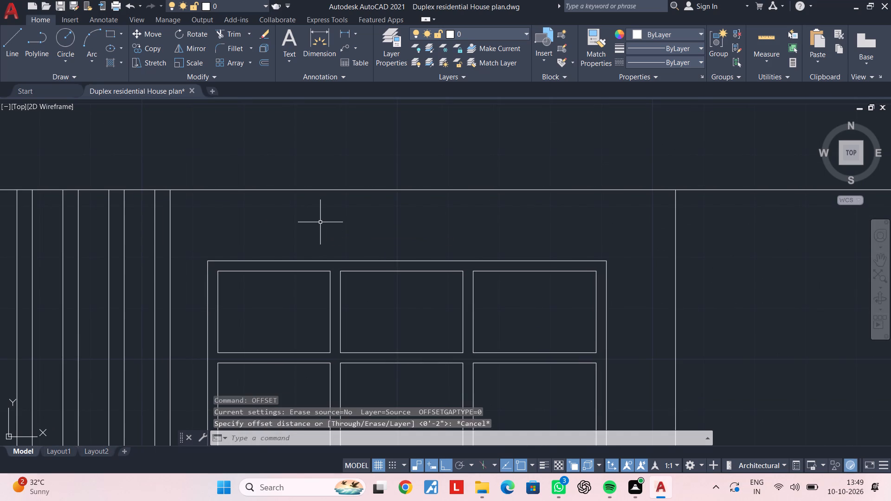
Offset the horizontal line above the first-floor window and vertical fins 4" downward to form a band.
text(OF)
key(space)
text(4")
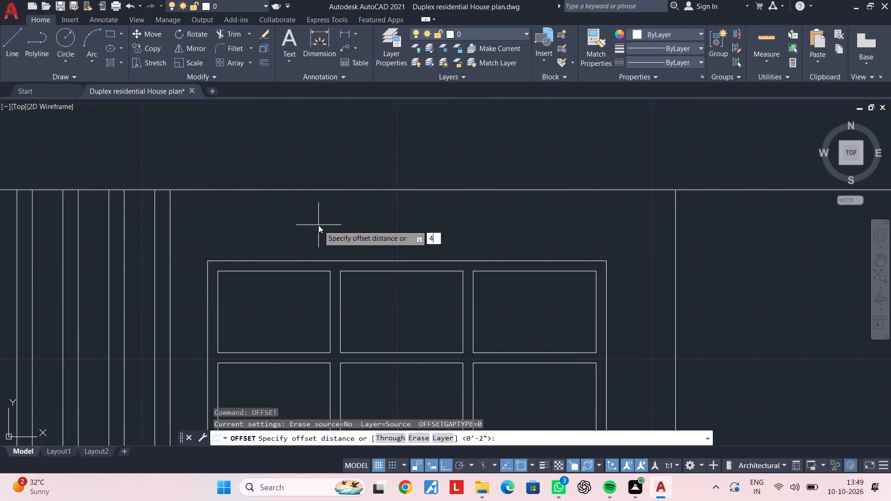
key(Return)
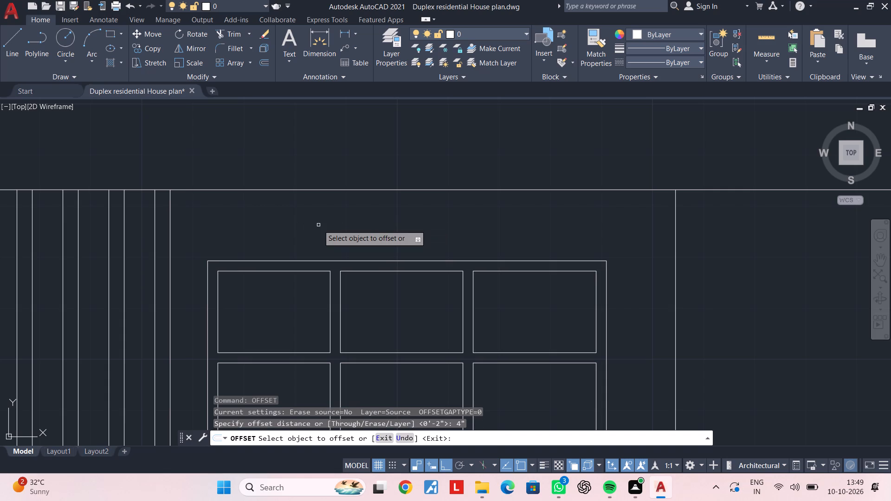
click(300, 189)
click(300, 202)
key(Escape)
middle_drag(247, 221, 470, 217)
key(Escape)
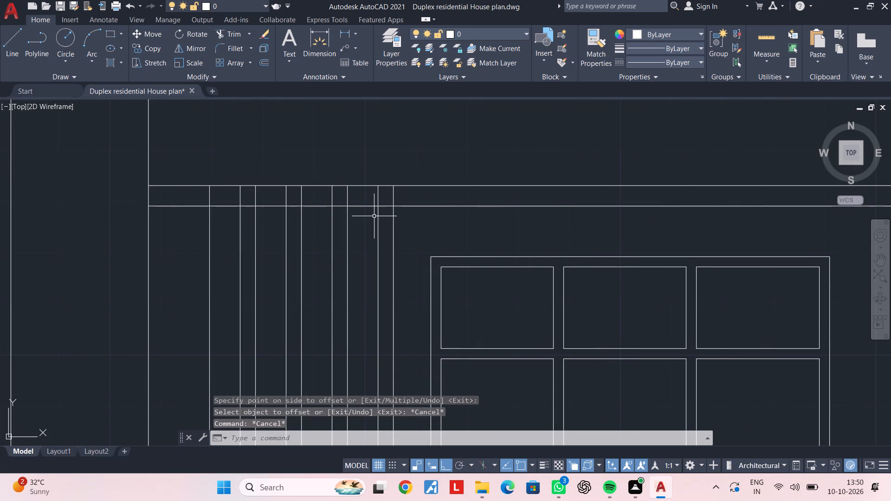
key(Escape)
key(Escape)
key(Escape)
key(Escape)
Trim the tops of all the vertical fin lines back to the lower line of the 4" band.
text(TR)
key(space)
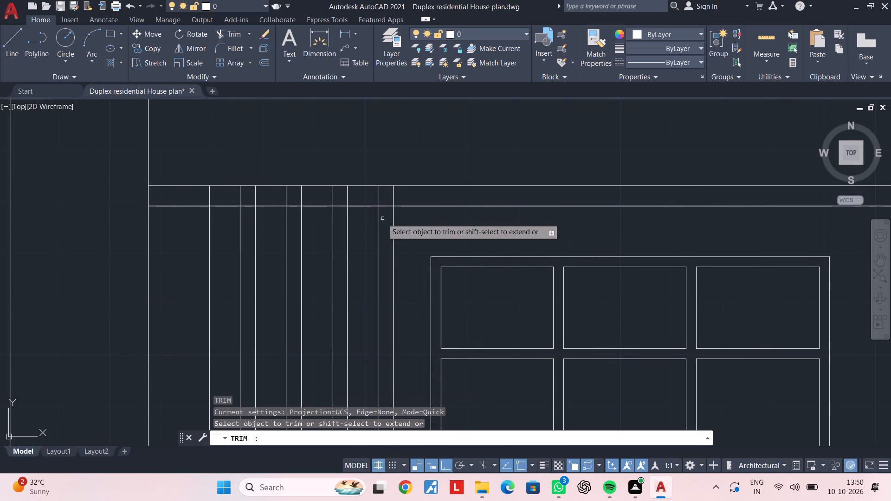
click(404, 194)
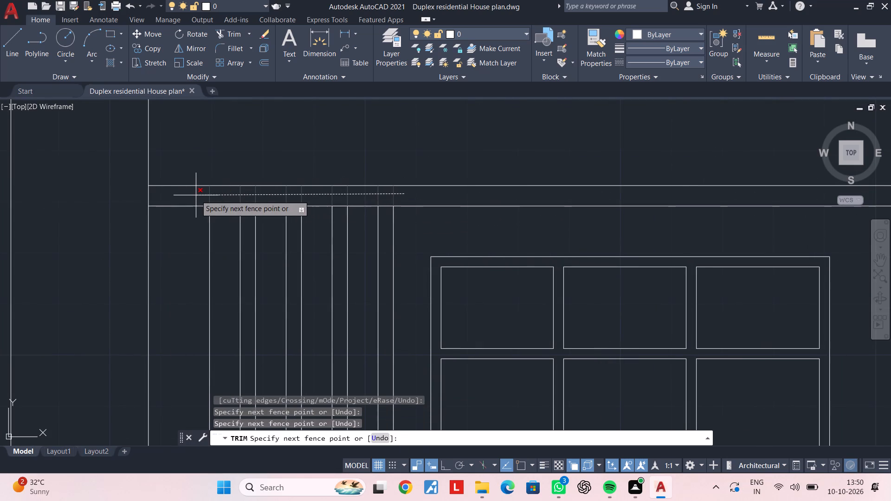
click(196, 195)
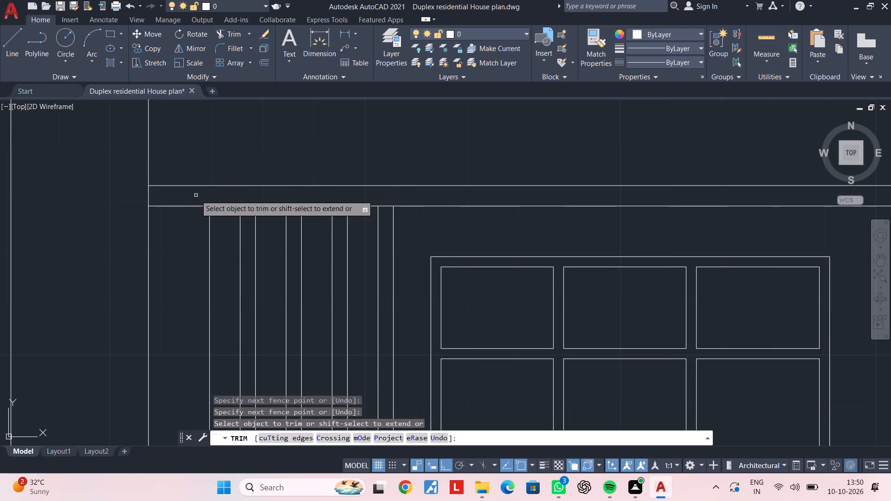
key(Escape)
key(Escape)
key(Escape)
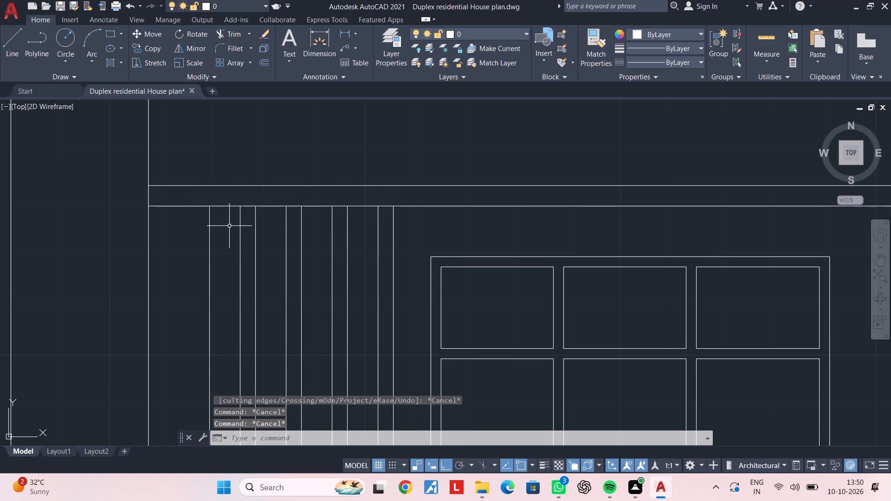
scroll(227, 242, down, 2)
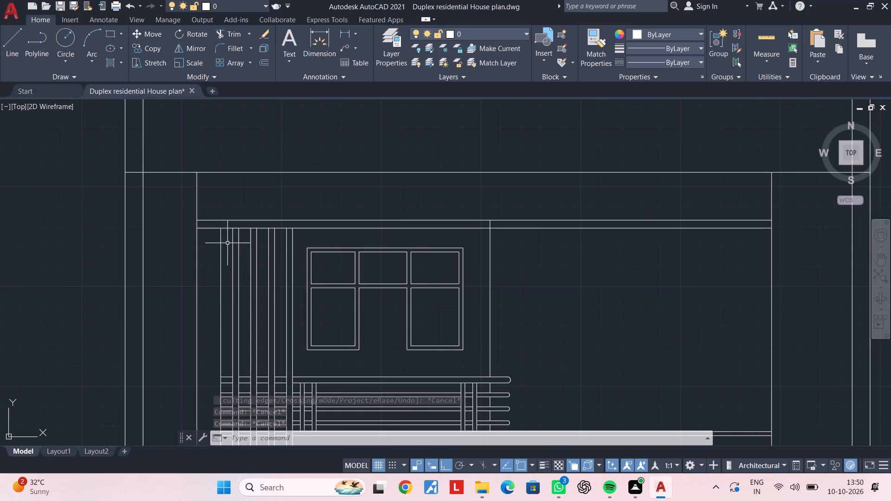
middle_drag(226, 268, 228, 203)
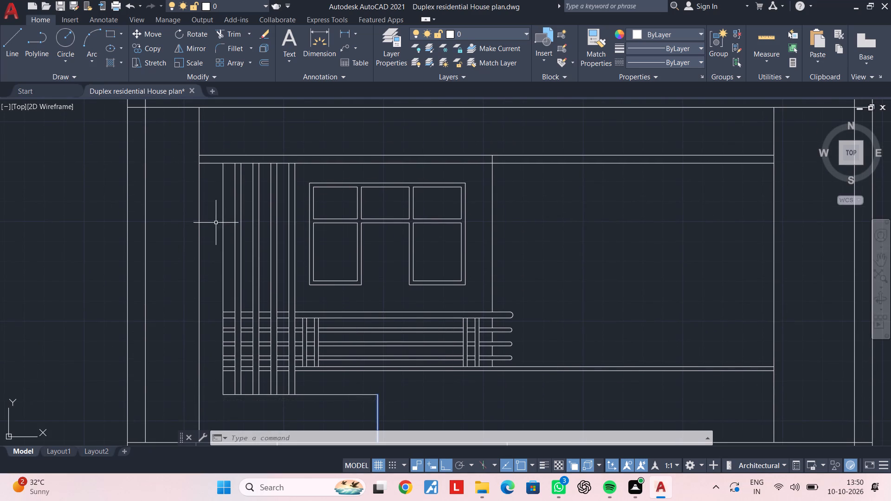
Extend the leftmost vertical fin line up to the upper line of the 4" band.
middle_drag(216, 223, 223, 286)
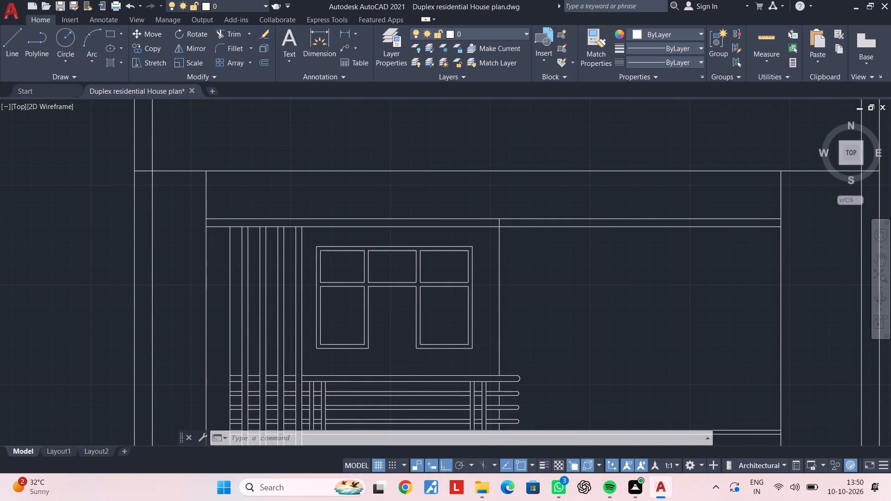
middle_drag(222, 274, 220, 286)
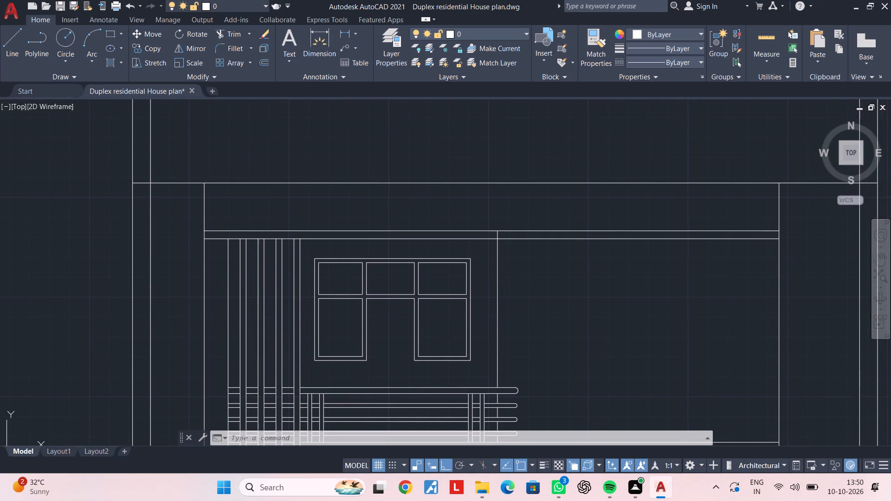
key(Escape)
text(TR)
key(space)
key(Escape)
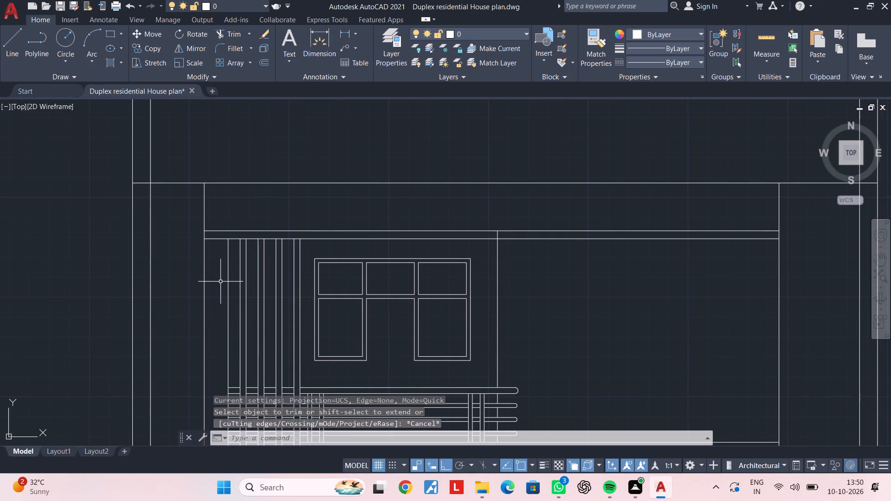
key(e)
text(X)
key(space)
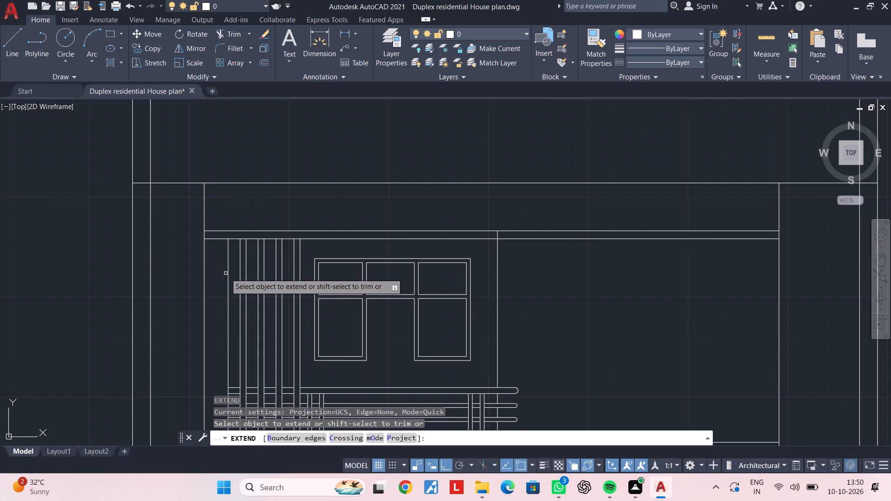
click(228, 272)
key(Escape)
Trim both lines of the 4" band where they run left beyond the leftmost fin line.
key(t)
text(R)
key(space)
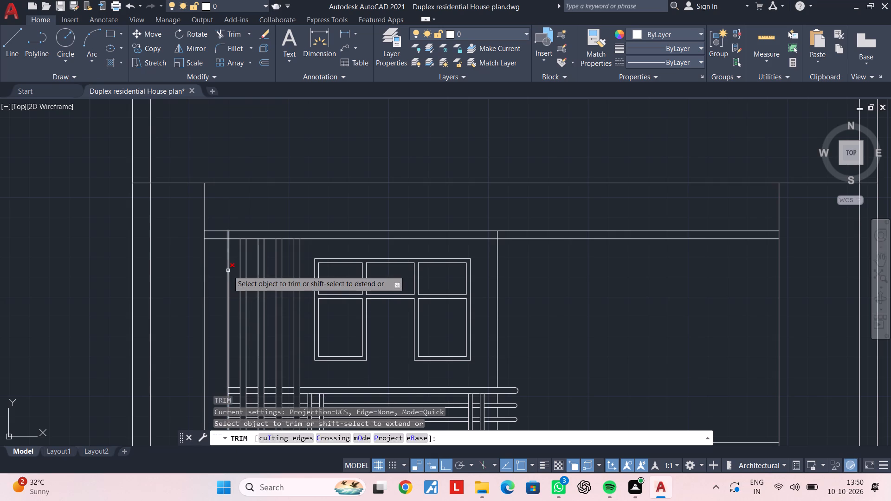
click(210, 270)
click(213, 220)
key(Escape)
key(Escape)
key(Escape)
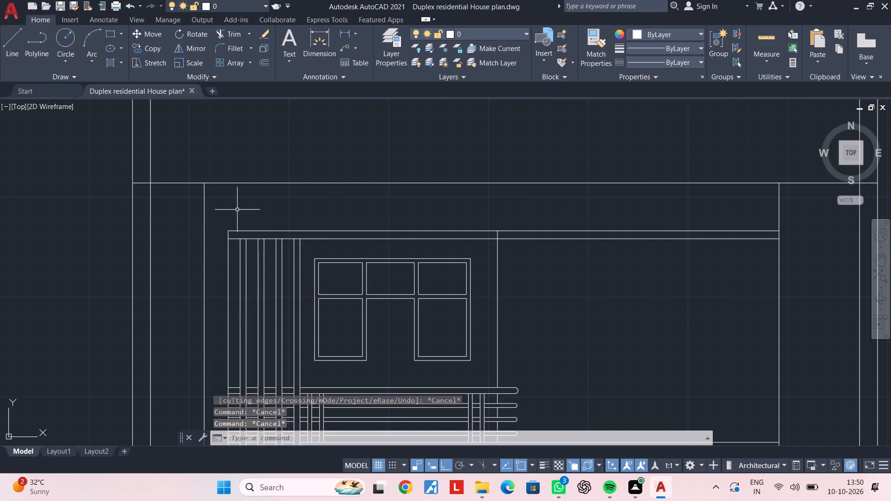
Offset the horizontal line at the top of the first floor 2" upward to form a thin slab strip.
middle_drag(238, 210, 228, 240)
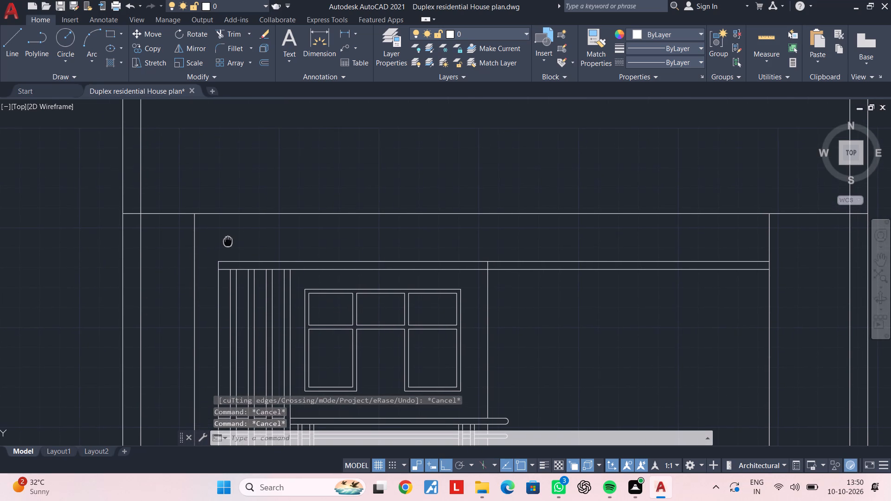
scroll(228, 240, down, 1)
middle_drag(241, 236, 210, 255)
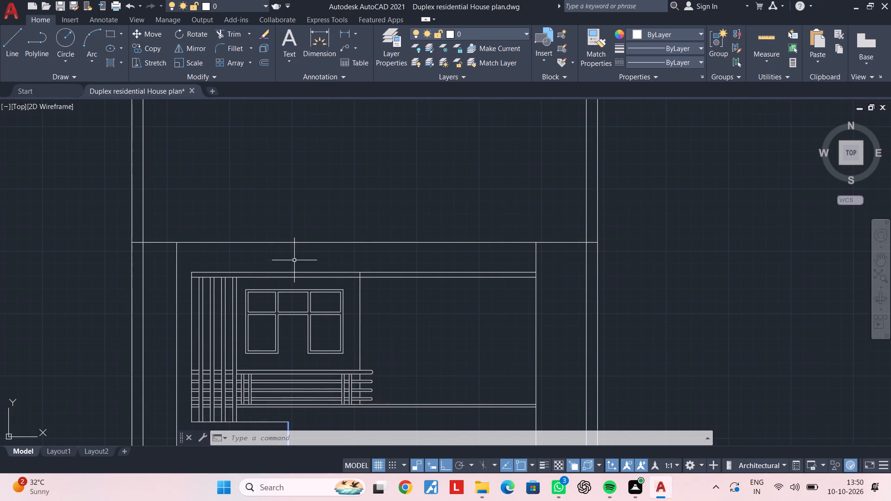
middle_drag(293, 253, 235, 256)
key(Escape)
key(Escape)
key(Escape)
text(OF 2")
key(Return)
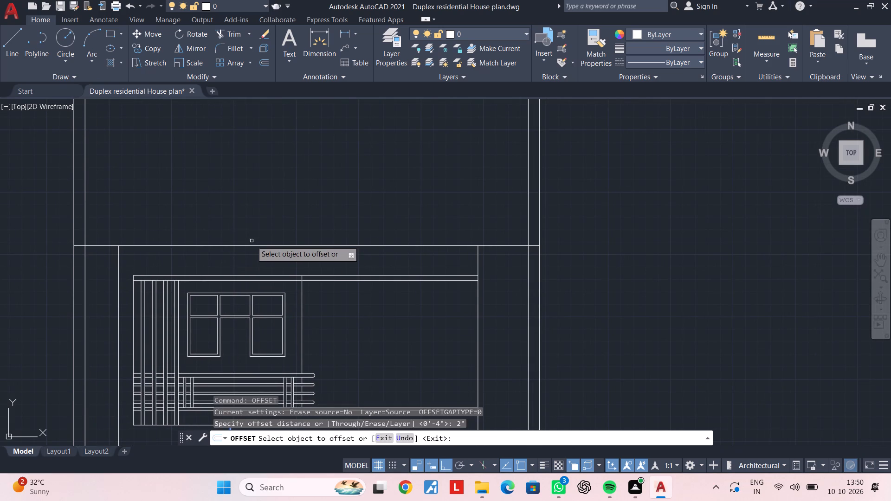
click(251, 245)
click(251, 178)
middle_drag(134, 244, 213, 239)
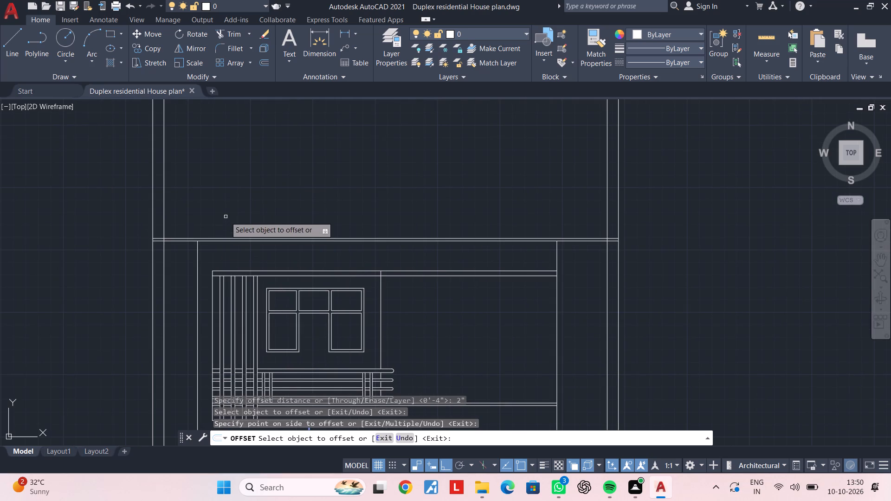
key(space)
Offset the upper line of the 2" strip 3' upward for the parapet top.
key(space)
text(3')
key(Return)
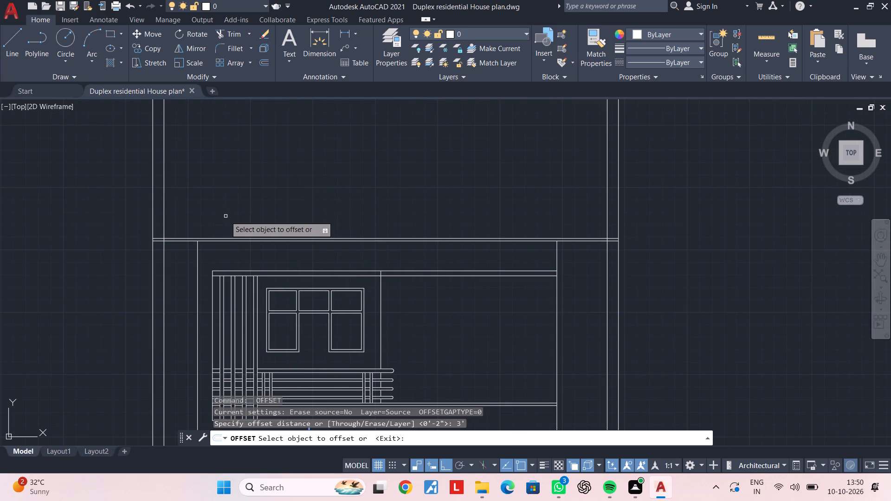
click(255, 238)
click(270, 164)
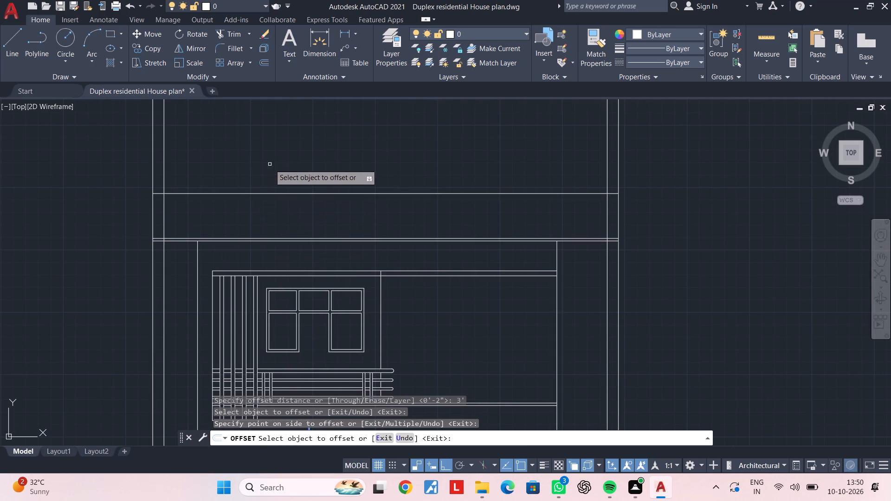
middle_drag(237, 225, 241, 216)
key(Escape)
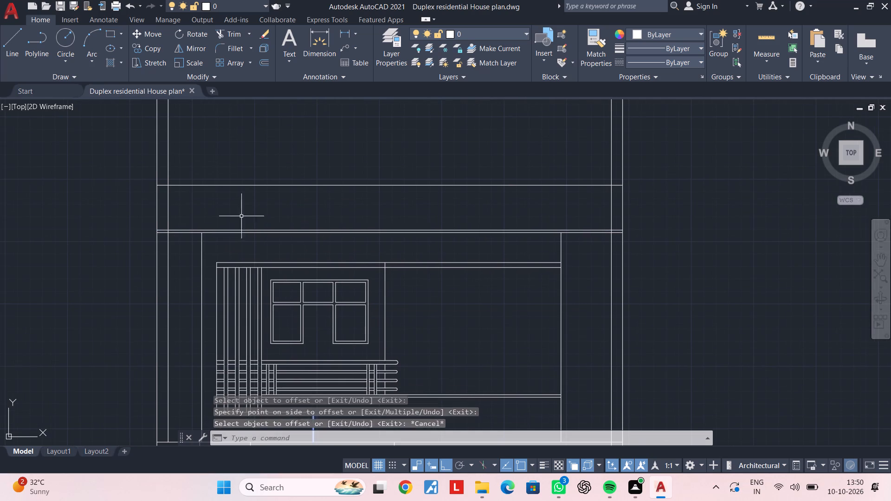
key(Escape)
key(Escape)
key(Escape)
Extend the vertical fin lines, except the leftmost one, up to the line 3' above the 2" strip.
click(265, 184)
text(EX)
key(space)
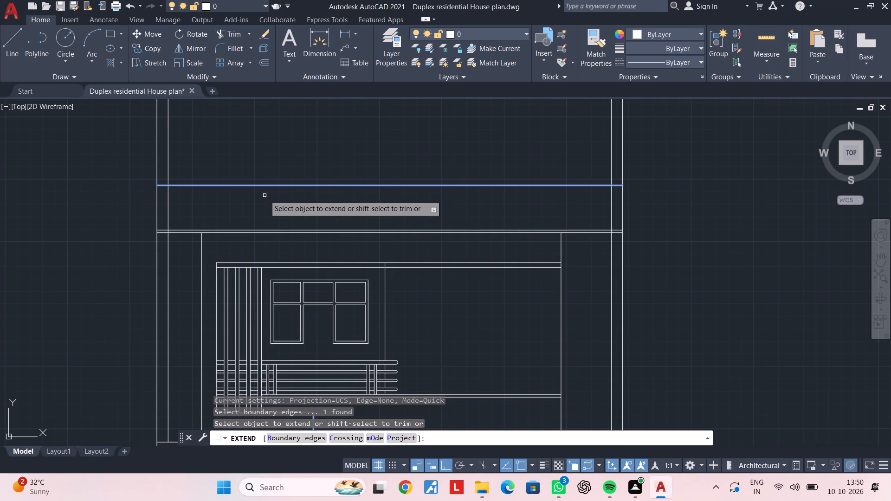
scroll(260, 290, up, 1)
click(266, 281)
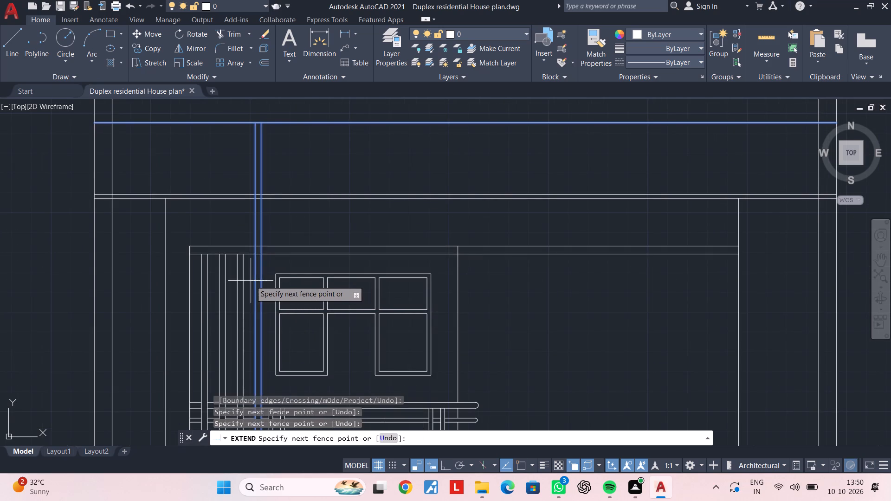
click(200, 278)
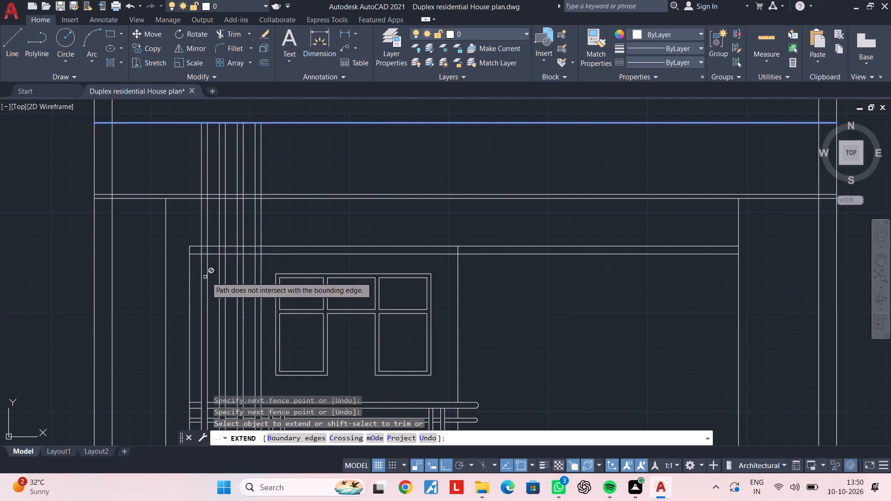
key(Escape)
key(Escape)
Trim the extended fin lines between the 4" band and the 2" strip, and within the strip itself.
middle_drag(263, 222, 243, 261)
text(TR)
key(space)
click(253, 258)
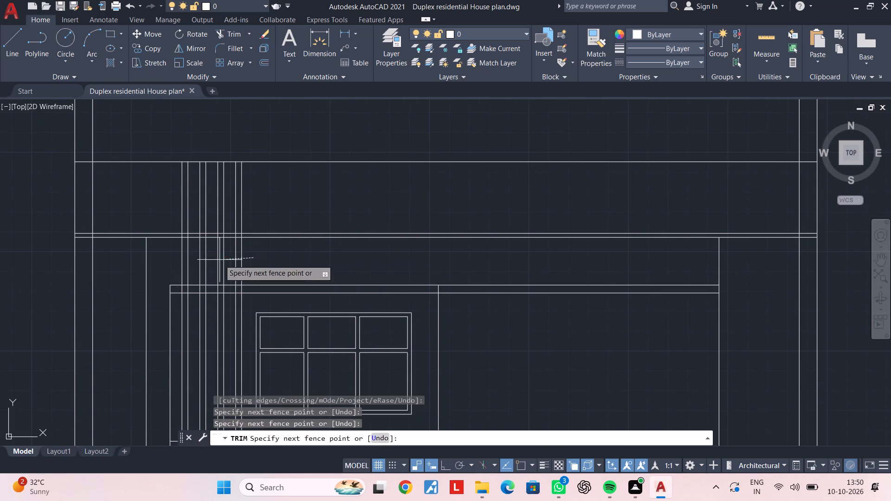
click(179, 259)
scroll(231, 239, up, 5)
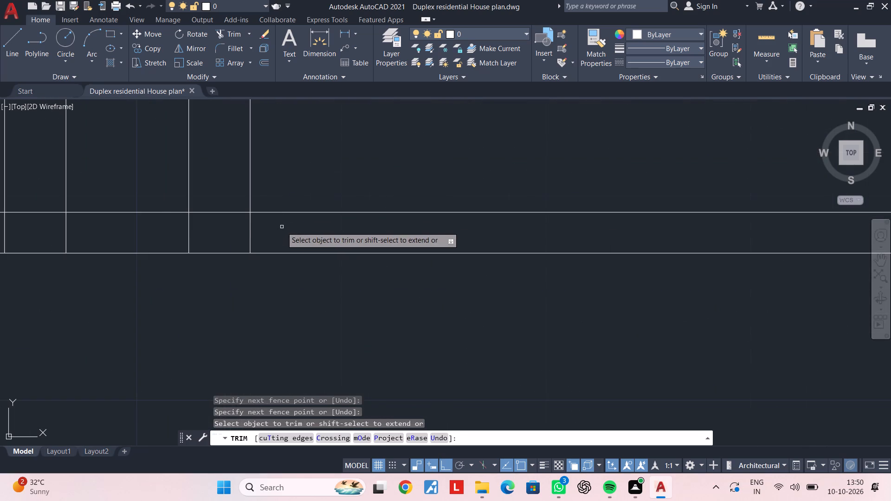
click(282, 227)
scroll(167, 230, down, 1)
middle_drag(229, 243, 479, 250)
middle_drag(200, 248, 352, 255)
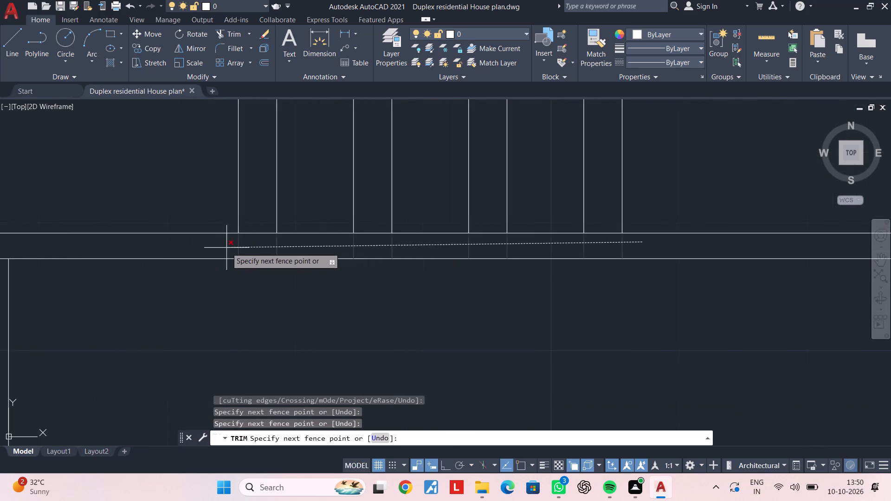
click(226, 248)
key(Escape)
scroll(429, 236, down, 4)
middle_drag(453, 210, 369, 229)
key(Escape)
key(Escape)
key(Escape)
key(Escape)
key(Escape)
key(Escape)
key(Escape)
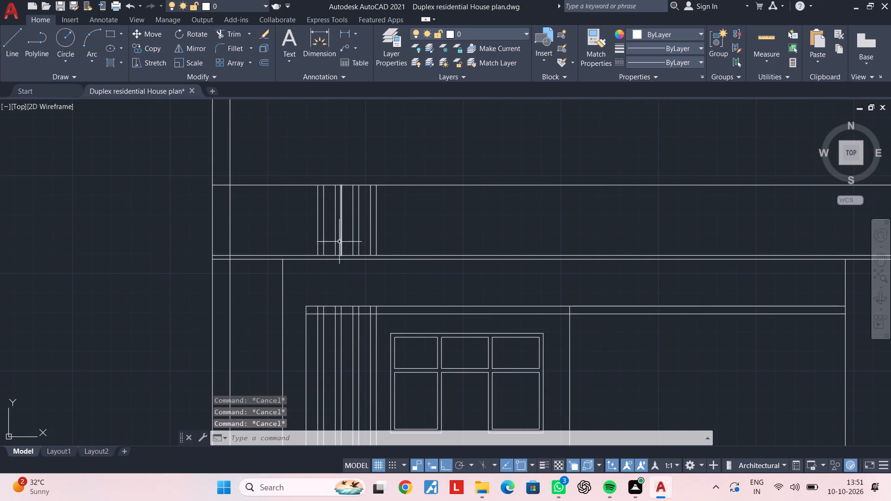
Draw a short vertical line closing the 2" strip, slightly outside the first floor's left wall line.
middle_drag(310, 272, 335, 266)
key(Escape)
key(Escape)
scroll(304, 263, up, 3)
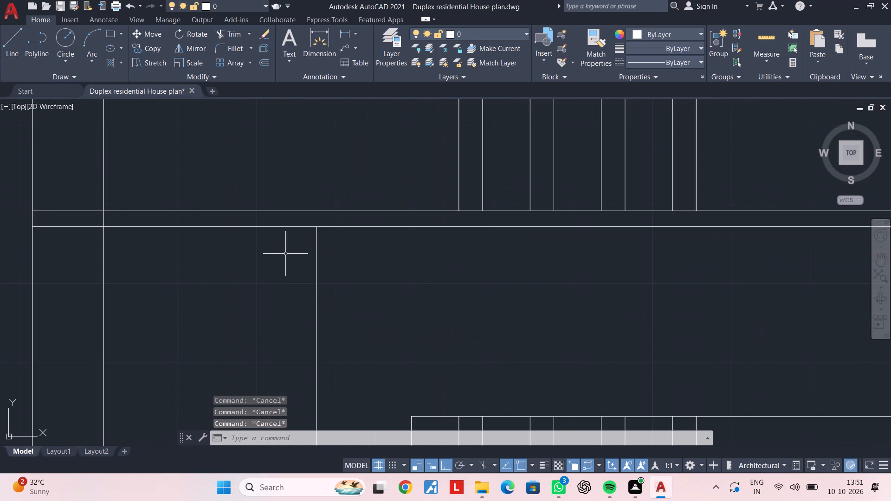
text(L)
key(space)
scroll(289, 251, up, 1)
click(302, 186)
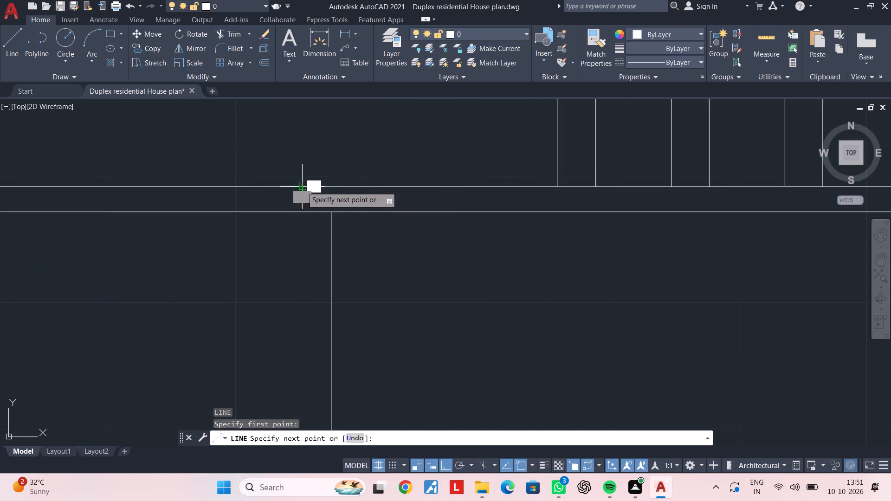
click(303, 214)
key(Escape)
key(Escape)
key(Escape)
key(Escape)
key(r)
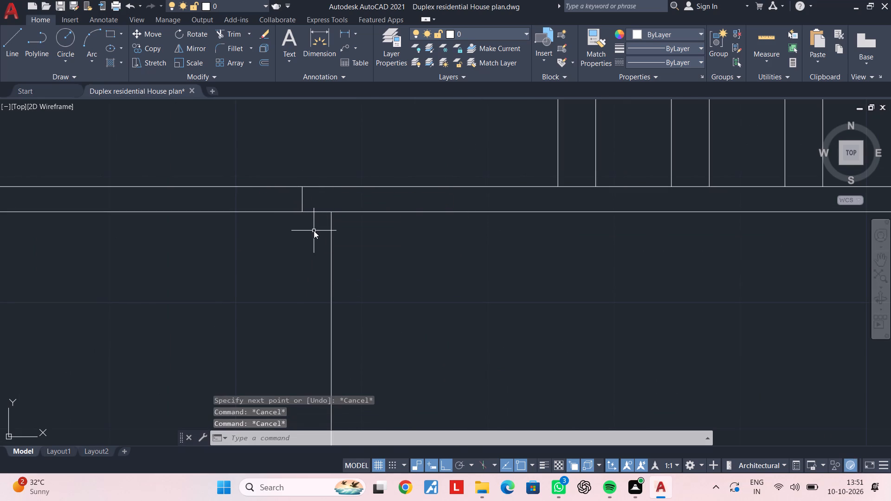
key(Escape)
Trim both lines of the 2" strip to the left of its short vertical end line.
key(t)
text(R)
key(space)
click(294, 249)
click(267, 159)
scroll(247, 189, down, 3)
middle_drag(257, 212, 282, 240)
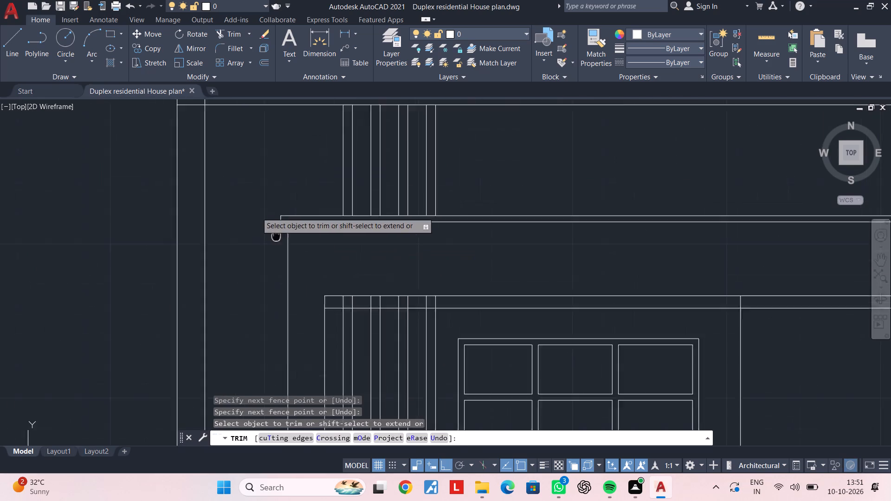
middle_drag(282, 240, 323, 280)
scroll(310, 260, down, 1)
middle_drag(310, 260, 286, 284)
key(Escape)
key(Escape)
key(Escape)
key(Escape)
key(Escape)
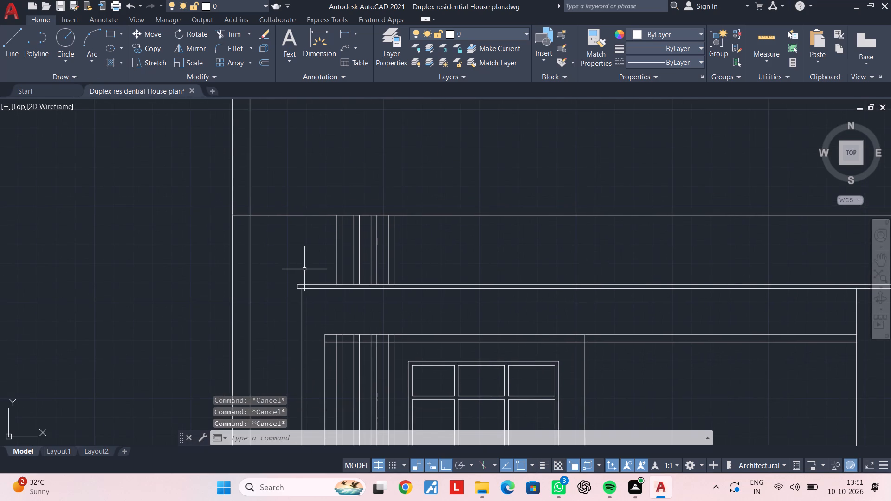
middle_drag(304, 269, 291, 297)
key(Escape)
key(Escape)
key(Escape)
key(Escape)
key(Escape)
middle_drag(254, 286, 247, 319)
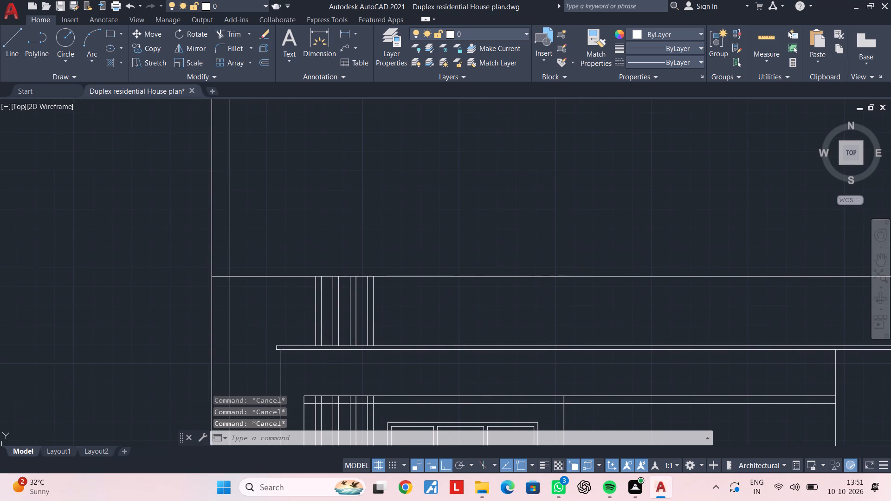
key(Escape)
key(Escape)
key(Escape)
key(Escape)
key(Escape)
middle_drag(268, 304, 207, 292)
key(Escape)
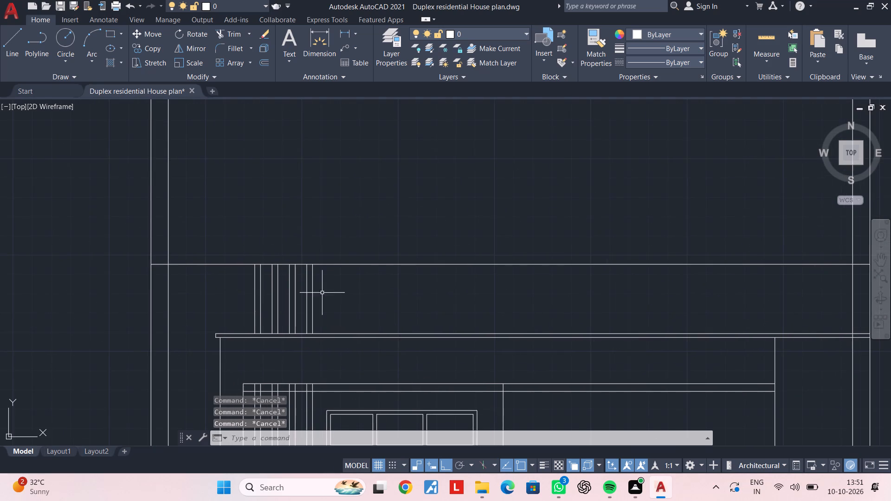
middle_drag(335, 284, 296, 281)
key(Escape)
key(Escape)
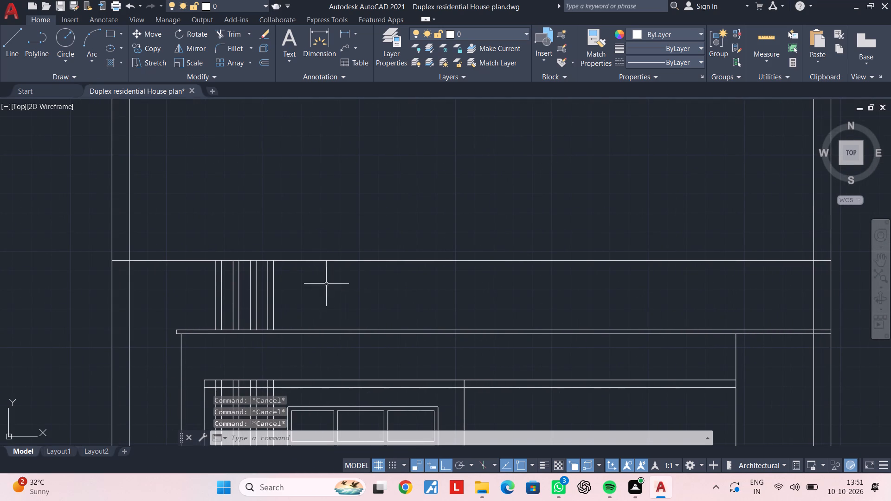
Offset the horizontal line at the top of the upper fin lines 9' upward.
middle_drag(326, 284, 324, 305)
middle_drag(273, 242, 363, 259)
key(Escape)
key(Escape)
text(OF)
key(space)
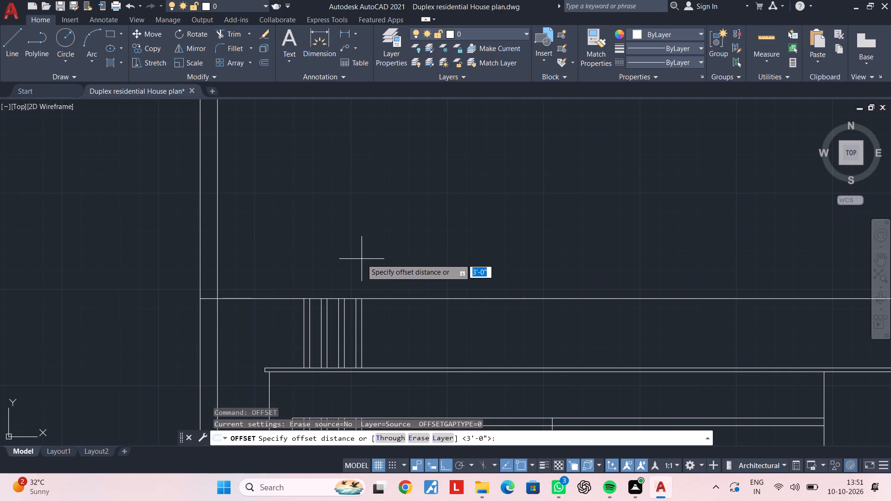
text(9')
key(Return)
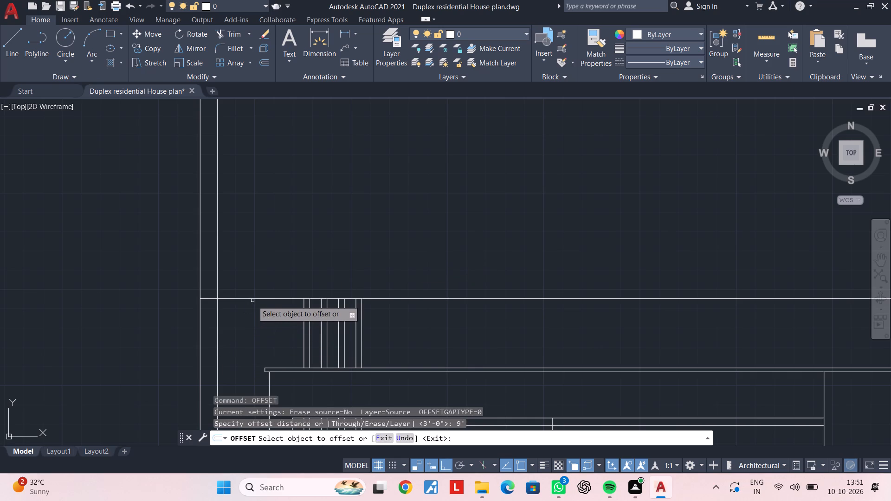
click(254, 298)
click(259, 199)
scroll(259, 199, down, 3)
middle_drag(258, 207, 247, 276)
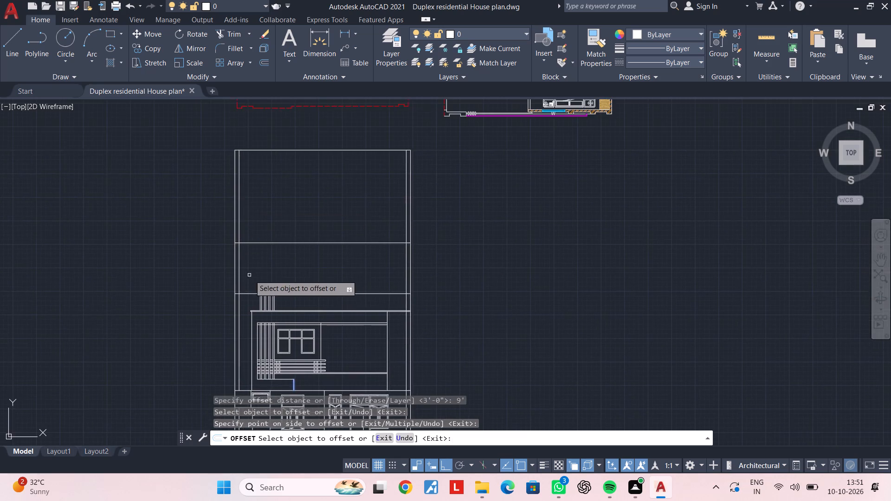
middle_drag(258, 270, 259, 252)
key(Escape)
key(Escape)
key(Escape)
key(Escape)
key(Escape)
key(Escape)
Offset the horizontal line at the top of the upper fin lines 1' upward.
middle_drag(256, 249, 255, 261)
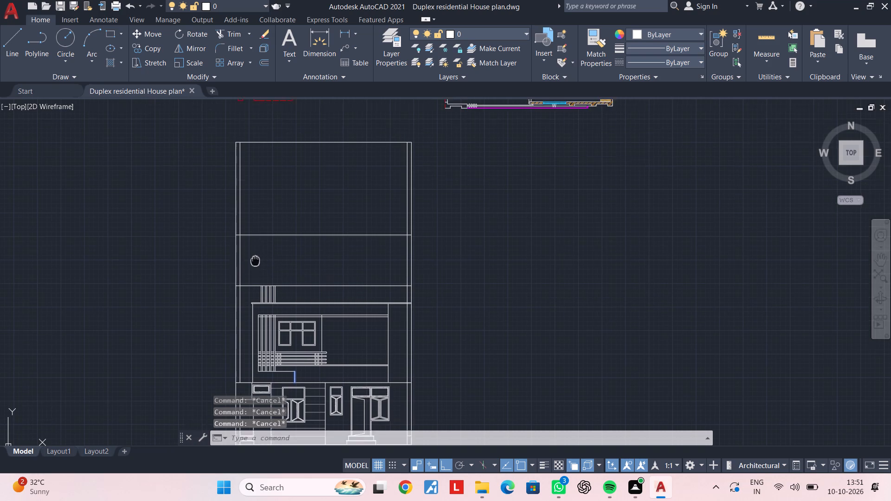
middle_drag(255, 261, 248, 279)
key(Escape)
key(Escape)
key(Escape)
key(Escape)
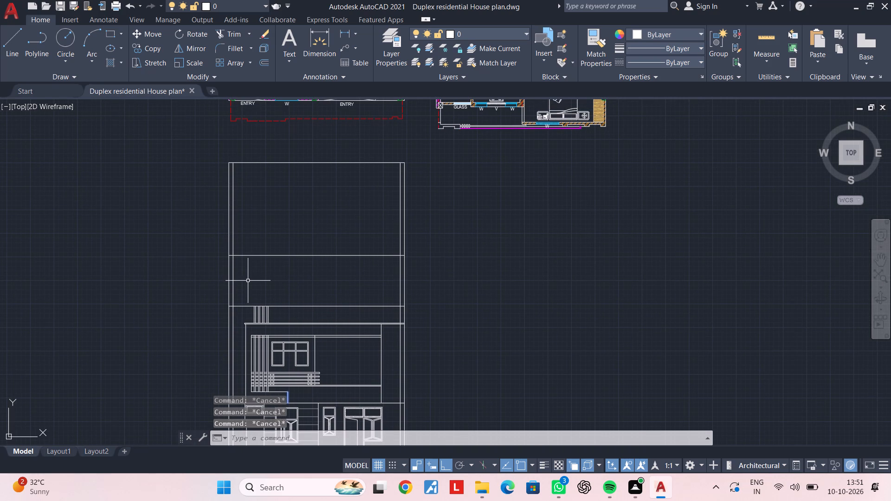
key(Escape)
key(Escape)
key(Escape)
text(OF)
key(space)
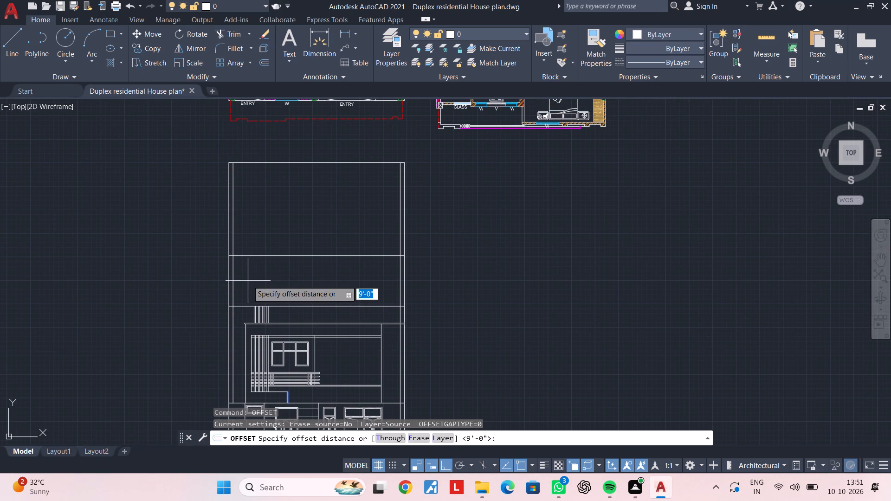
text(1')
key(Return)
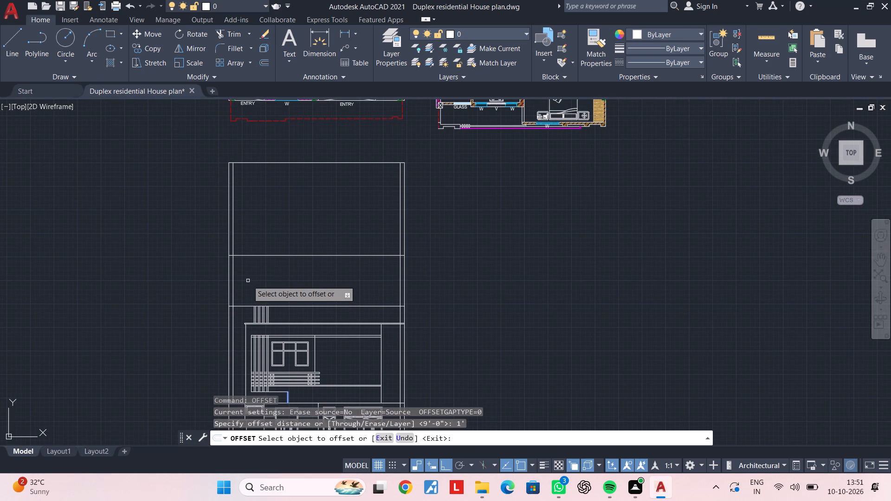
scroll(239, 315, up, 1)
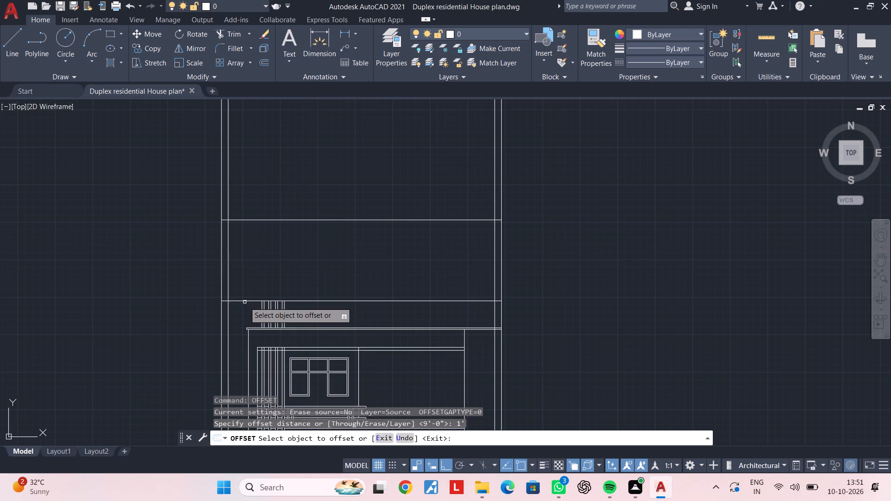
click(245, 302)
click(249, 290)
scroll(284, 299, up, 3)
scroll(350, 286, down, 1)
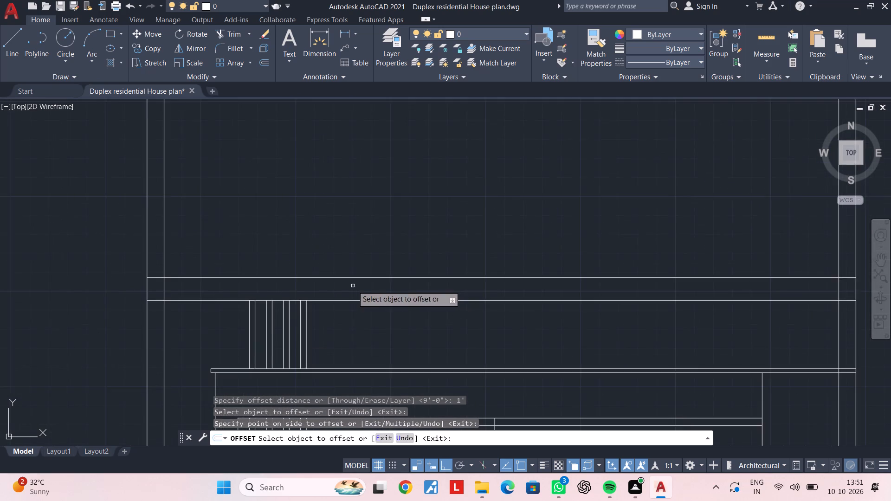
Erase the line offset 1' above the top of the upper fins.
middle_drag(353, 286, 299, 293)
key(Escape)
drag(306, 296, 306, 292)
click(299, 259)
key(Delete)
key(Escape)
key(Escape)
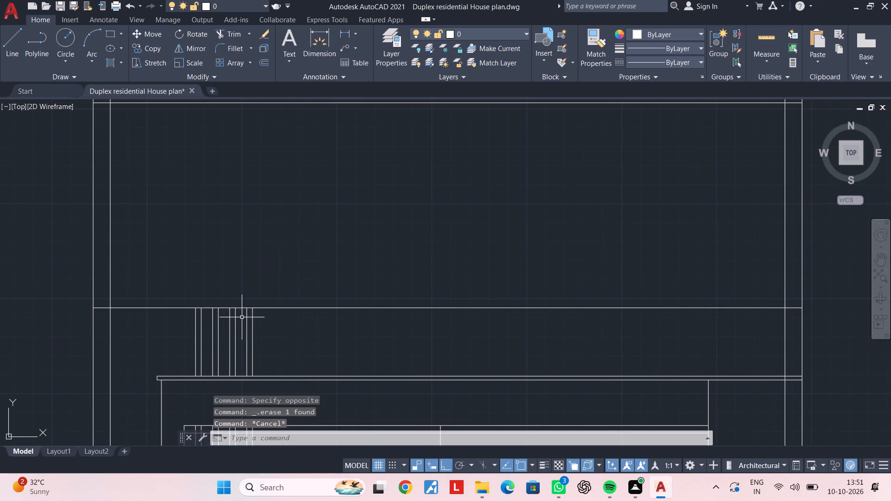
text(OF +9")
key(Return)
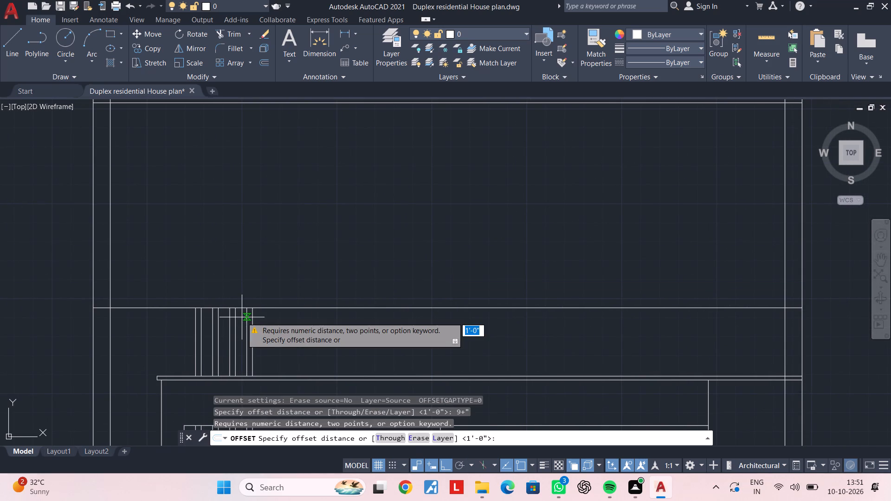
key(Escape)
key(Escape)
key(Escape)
Offset the horizontal line at the top of the upper fin lines 9" upward.
text(OF 9")
key(Return)
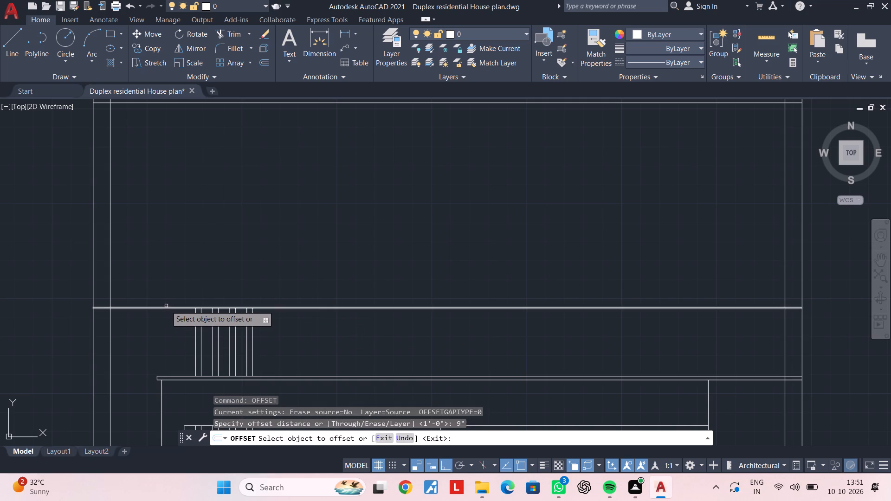
click(166, 306)
click(166, 307)
click(167, 275)
key(Escape)
key(Escape)
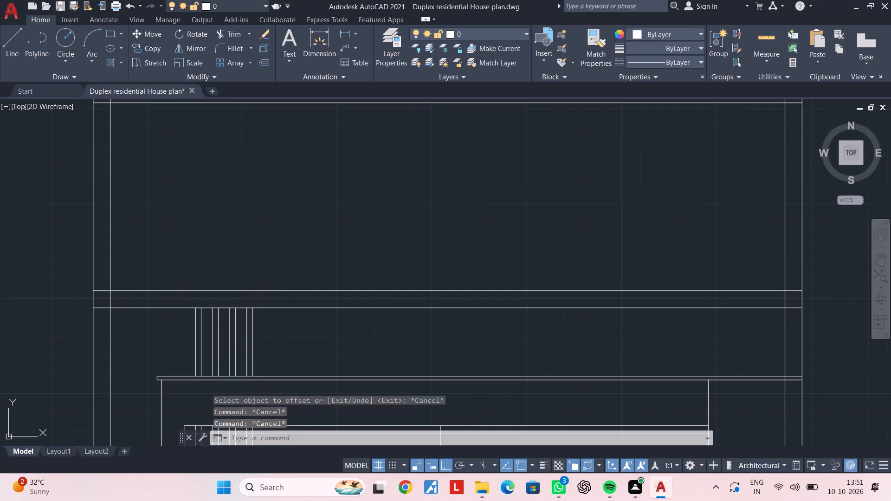
key(Escape)
key(Escape)
key(Escape)
key(Escape)
Trim the inner left wall line within the 9" band, and the band's lower line between the two left wall lines.
text(TR)
key(space)
scroll(114, 299, up, 1)
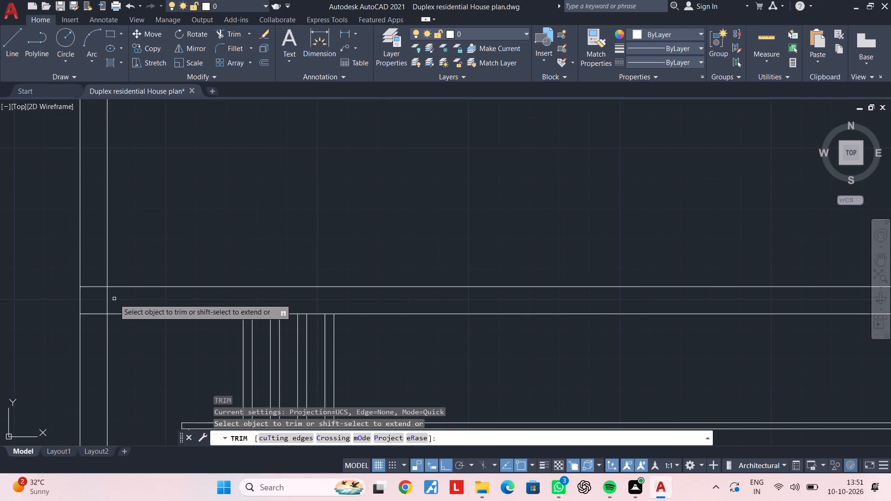
click(115, 298)
click(106, 301)
click(99, 308)
click(97, 329)
key(Escape)
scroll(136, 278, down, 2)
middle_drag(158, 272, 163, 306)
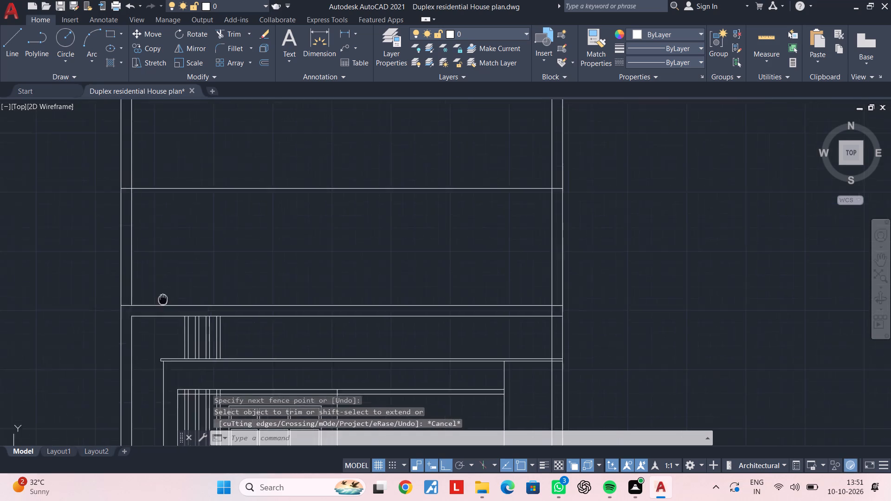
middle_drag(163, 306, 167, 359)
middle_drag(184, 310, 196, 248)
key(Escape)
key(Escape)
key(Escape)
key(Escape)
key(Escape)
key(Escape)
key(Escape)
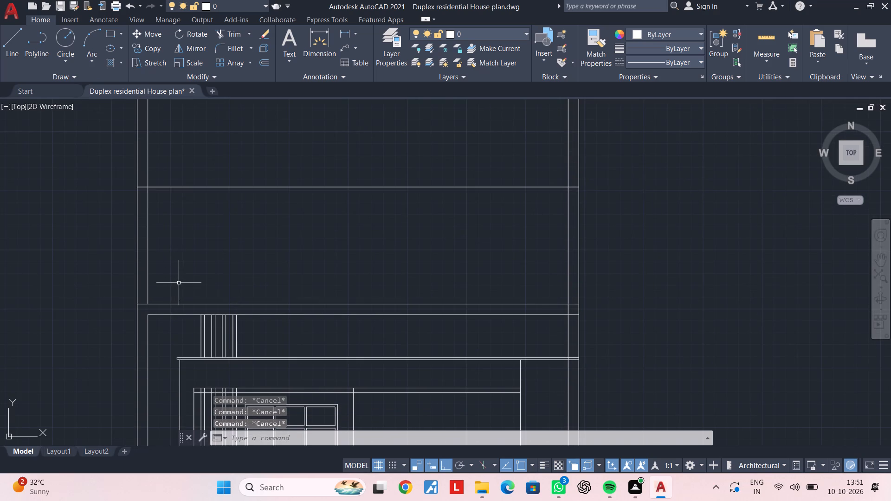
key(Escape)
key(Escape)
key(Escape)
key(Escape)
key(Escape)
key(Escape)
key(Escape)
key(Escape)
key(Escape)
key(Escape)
Draw a vertical line from top to bottom inside the first-floor window's lower-left pane, slightly right of its centre.
middle_drag(284, 281, 265, 222)
key(Escape)
scroll(328, 287, down, 1)
middle_drag(331, 288, 325, 244)
key(Escape)
middle_drag(317, 231, 307, 252)
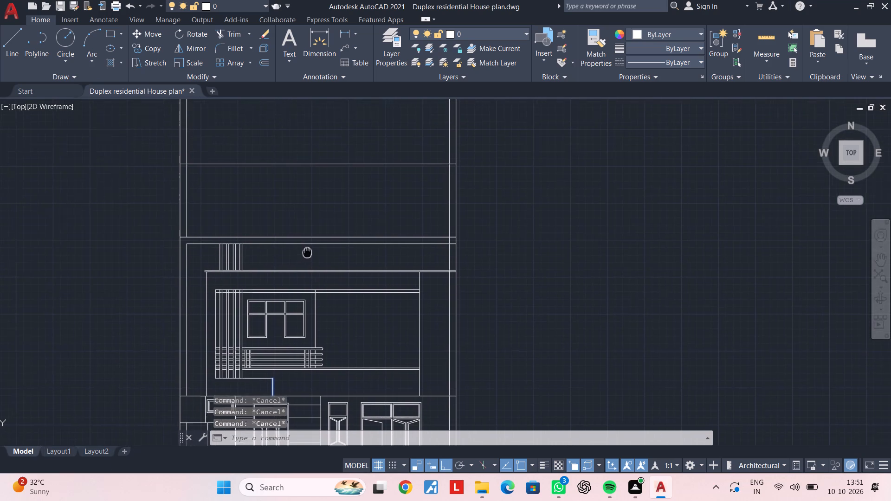
middle_drag(307, 252, 307, 252)
middle_drag(356, 298, 361, 257)
middle_drag(335, 282, 352, 271)
scroll(352, 271, up, 3)
middle_drag(211, 269, 343, 277)
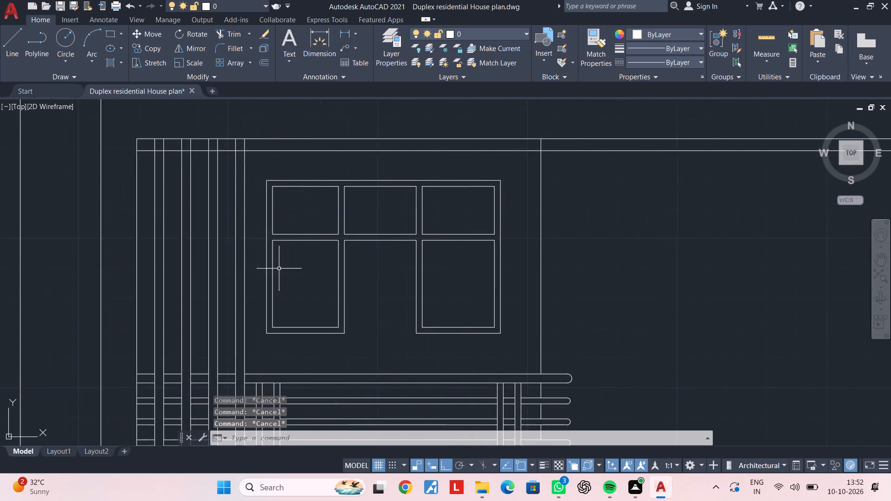
scroll(280, 266, up, 1)
middle_drag(319, 266, 322, 242)
key(Escape)
key(l)
key(space)
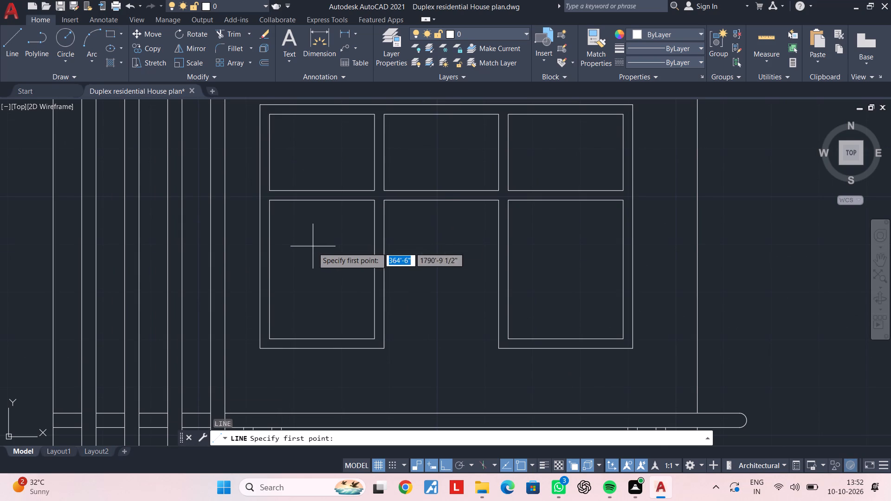
click(342, 203)
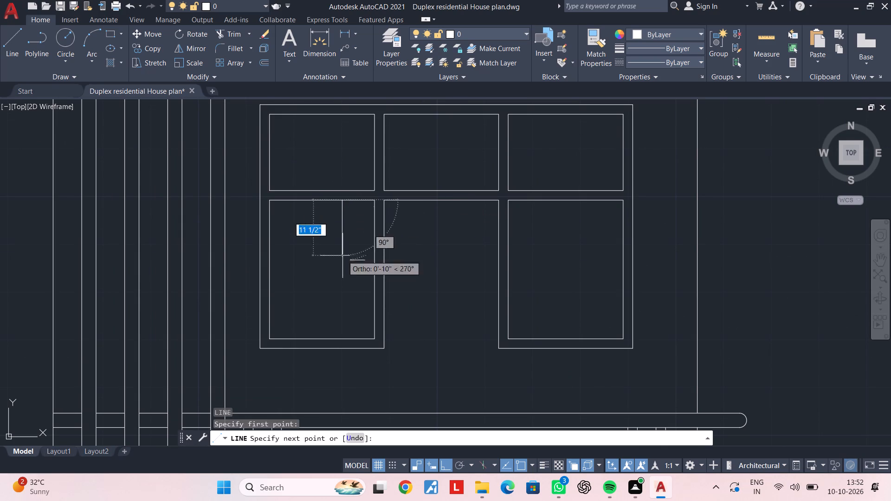
click(344, 338)
key(Escape)
key(Escape)
key(Escape)
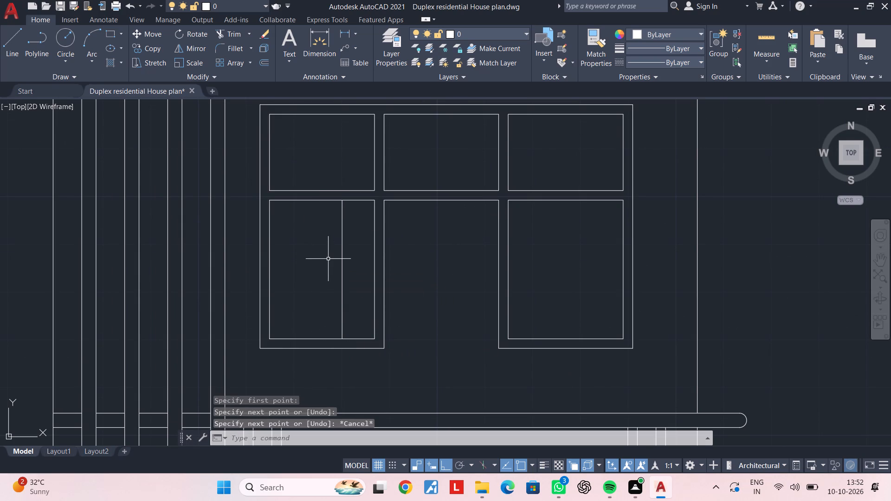
Draw a line from the pane's top-left corner sloping down to the new vertical line.
key(Escape)
key(l)
key(space)
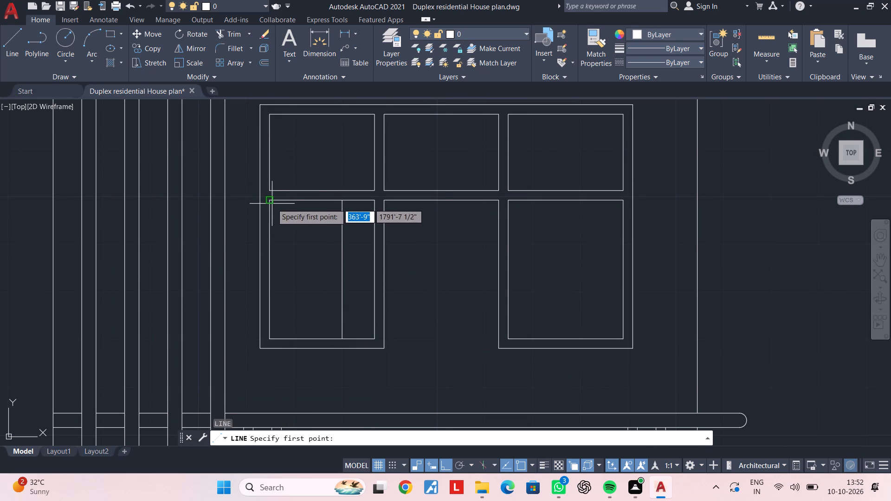
click(272, 204)
click(338, 223)
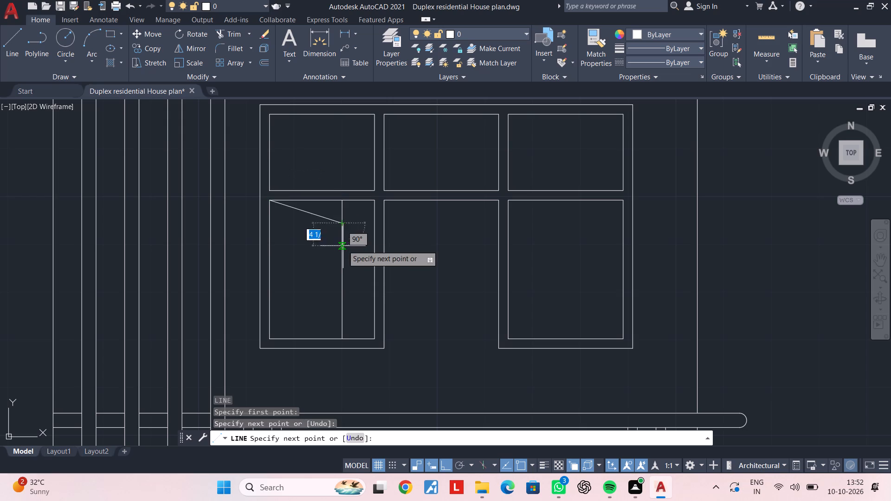
key(Escape)
key(Escape)
Mirror the sloping line about the pane's horizontal centreline, keeping the original.
click(328, 214)
click(317, 234)
text(MI)
key(space)
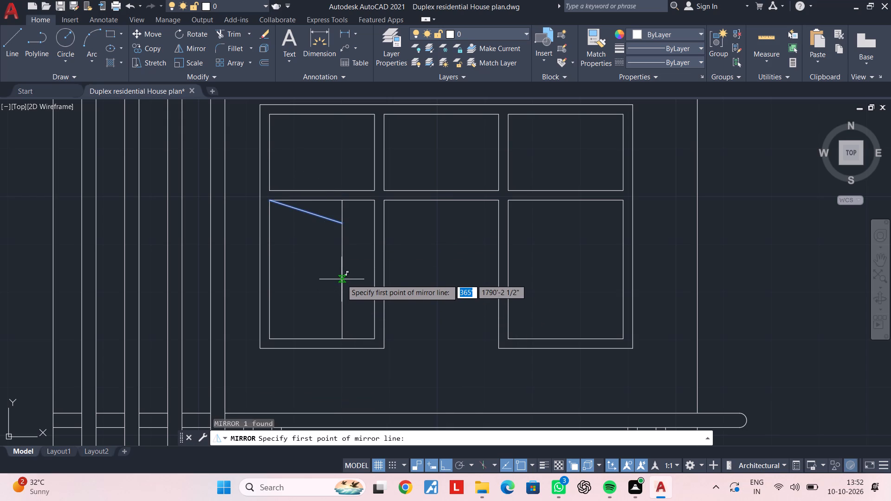
click(344, 269)
click(372, 269)
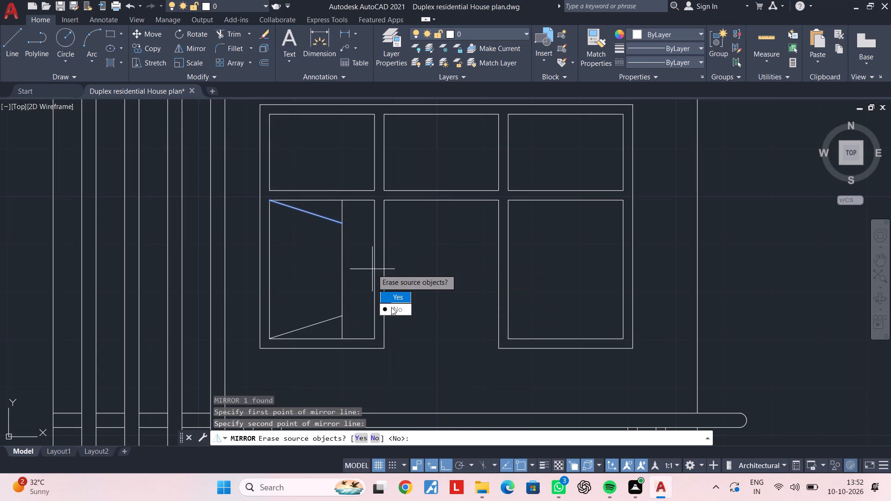
drag(391, 307, 372, 269)
key(Escape)
key(Escape)
Trim the vertical line's ends above the upper sloping line and below the lower one.
key(t)
text(R)
key(space)
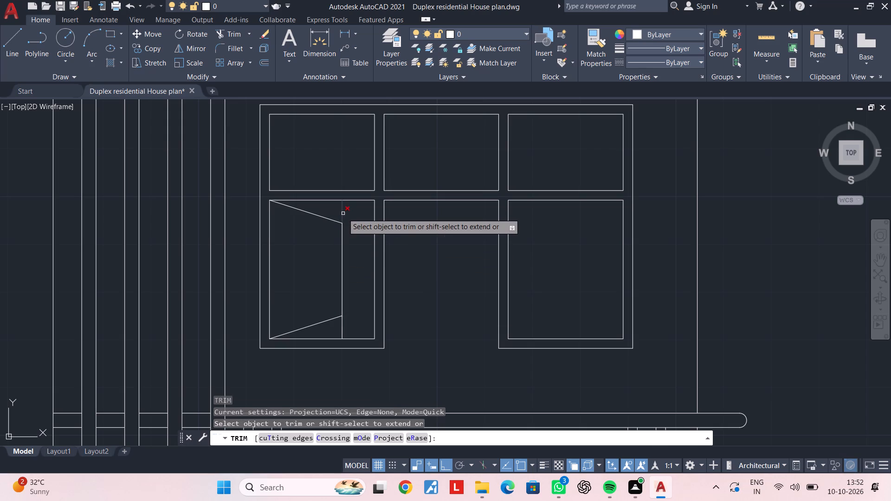
click(343, 213)
click(342, 328)
key(Escape)
key(Escape)
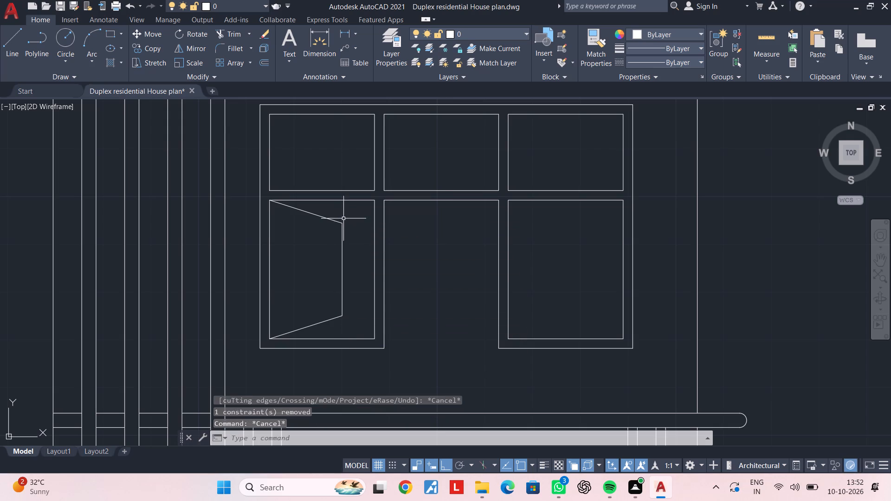
Join the two sloping lines and the vertical line into one polyline.
click(343, 216)
click(331, 320)
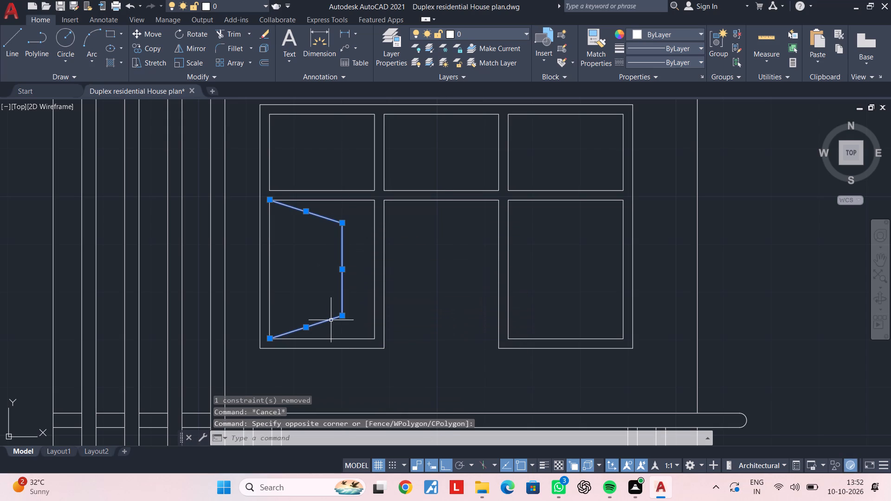
text(J)
key(space)
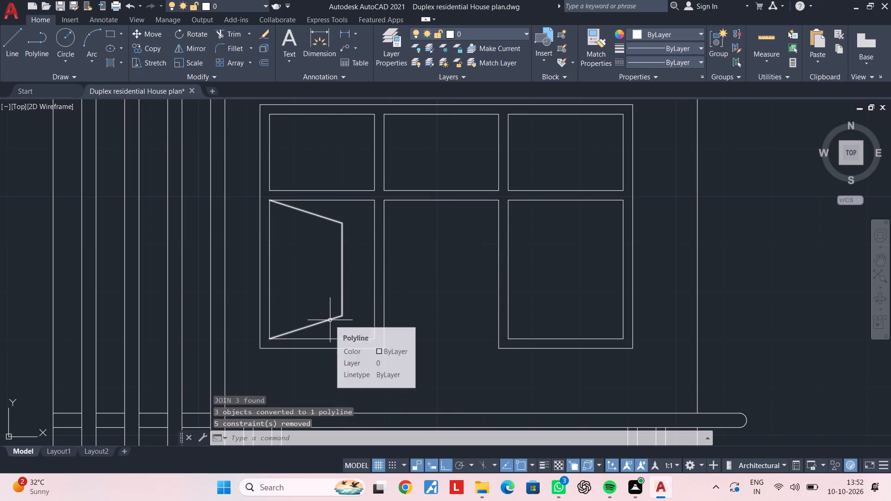
Offset the open-sash polyline 2" inward.
text(OF 2")
key(Return)
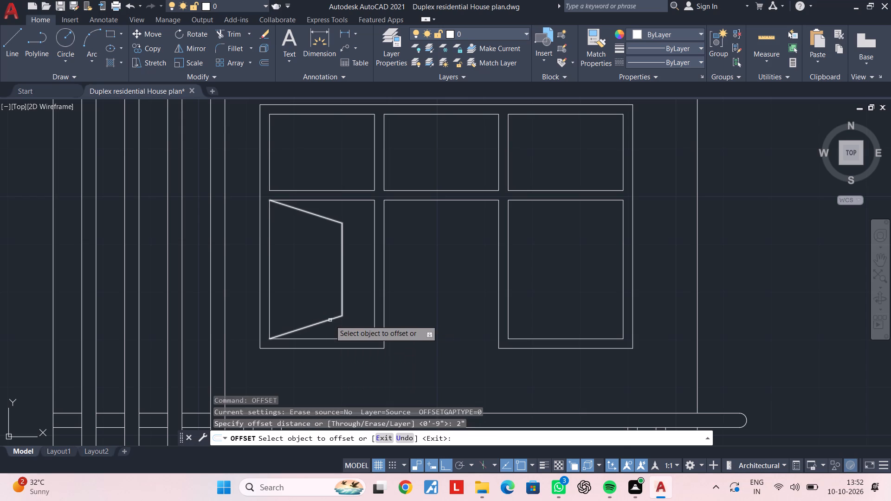
click(322, 321)
click(315, 294)
key(Escape)
scroll(340, 262, down, 1)
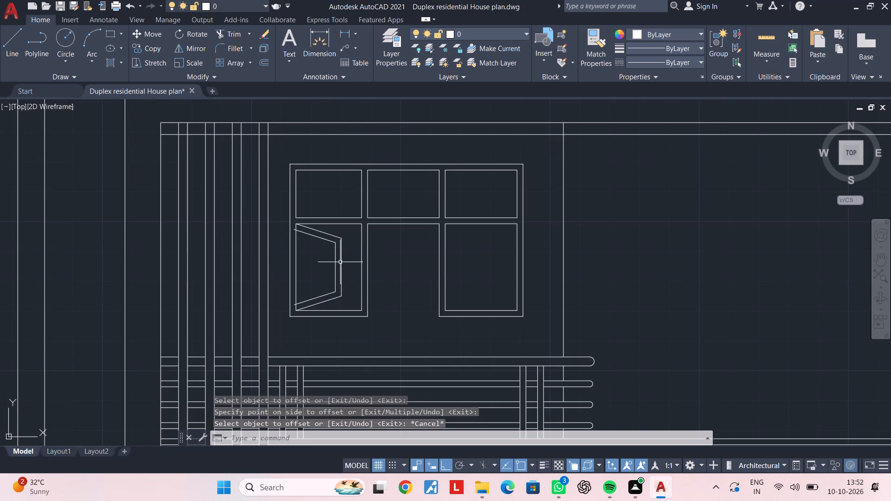
Trim both ends of the inner sash outline where they extend past the pane's left edge.
scroll(324, 252, up, 1)
text(TR)
key(space)
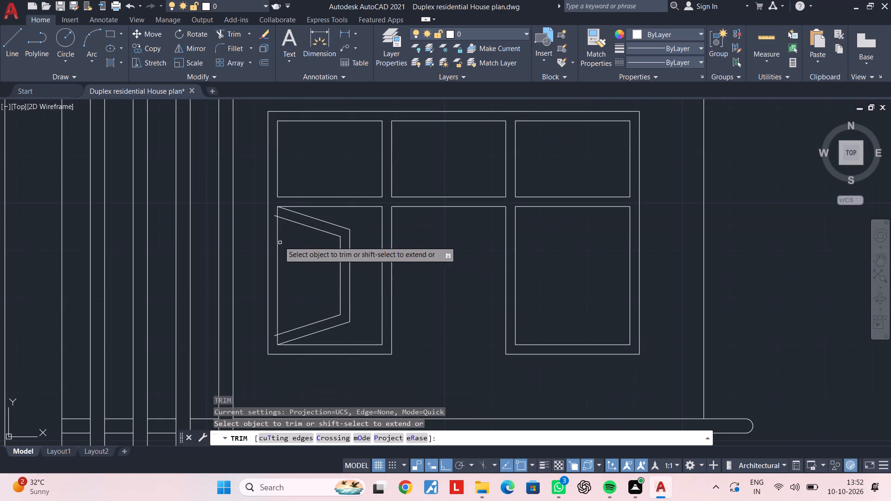
scroll(278, 220, up, 3)
click(263, 202)
scroll(318, 289, down, 4)
middle_drag(322, 290, 325, 178)
scroll(323, 247, up, 2)
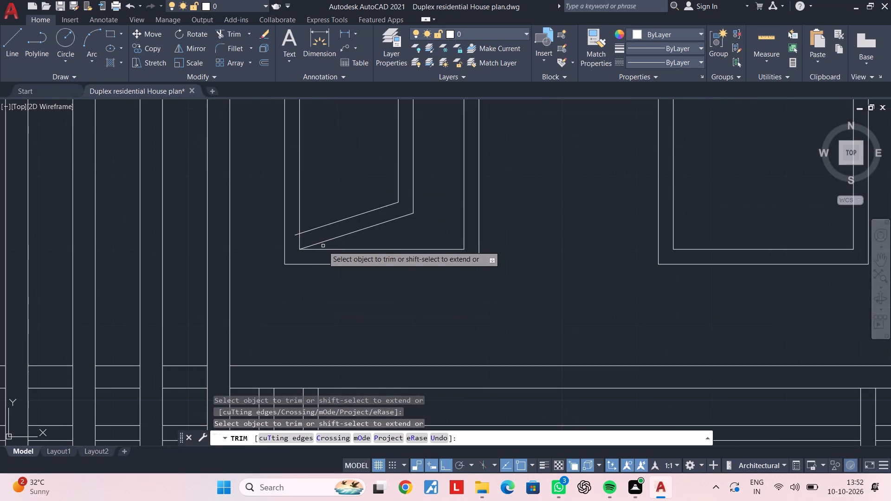
click(296, 233)
key(Escape)
scroll(342, 231, down, 3)
middle_drag(363, 204, 354, 275)
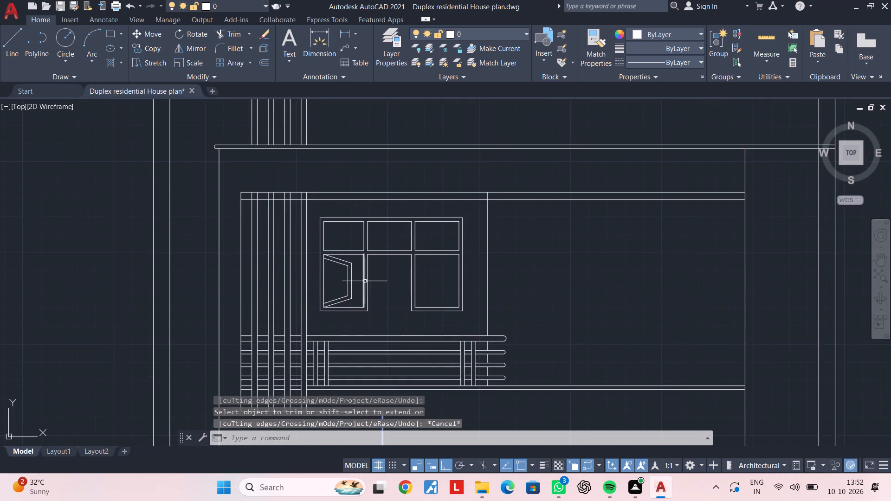
key(Escape)
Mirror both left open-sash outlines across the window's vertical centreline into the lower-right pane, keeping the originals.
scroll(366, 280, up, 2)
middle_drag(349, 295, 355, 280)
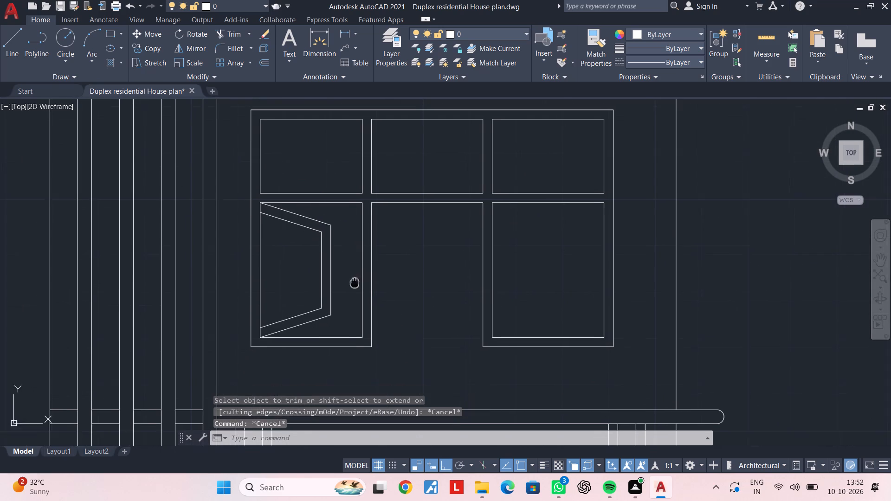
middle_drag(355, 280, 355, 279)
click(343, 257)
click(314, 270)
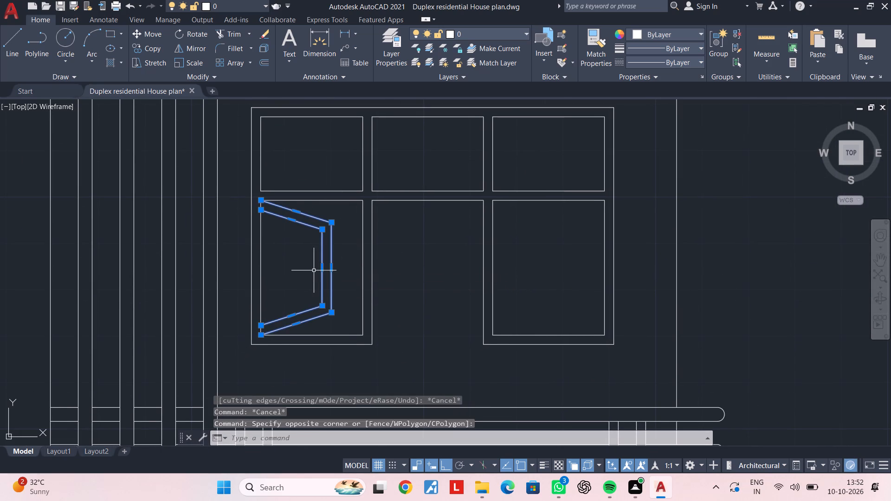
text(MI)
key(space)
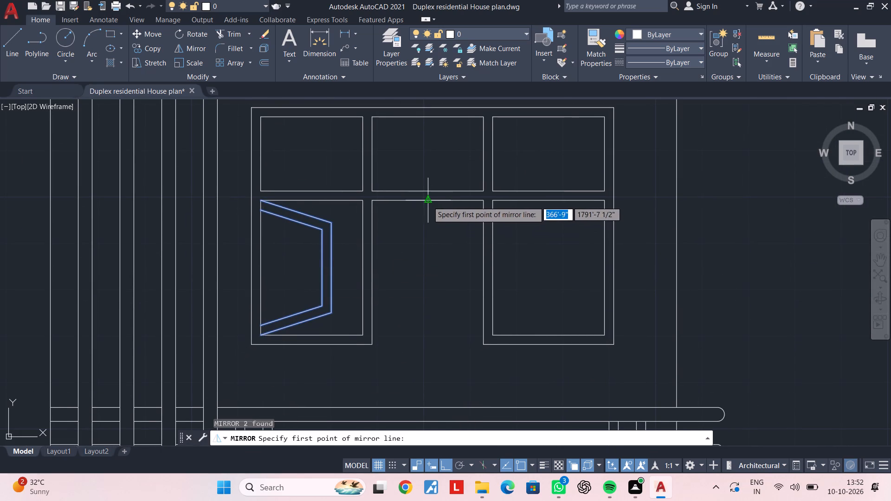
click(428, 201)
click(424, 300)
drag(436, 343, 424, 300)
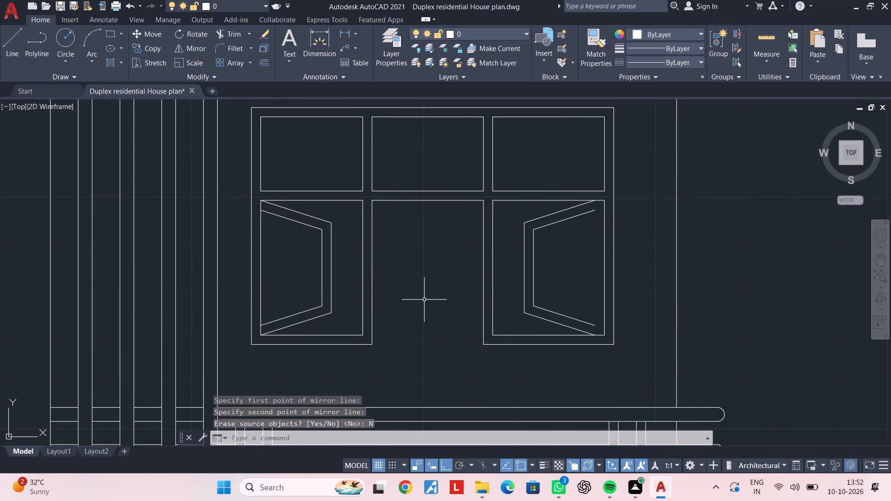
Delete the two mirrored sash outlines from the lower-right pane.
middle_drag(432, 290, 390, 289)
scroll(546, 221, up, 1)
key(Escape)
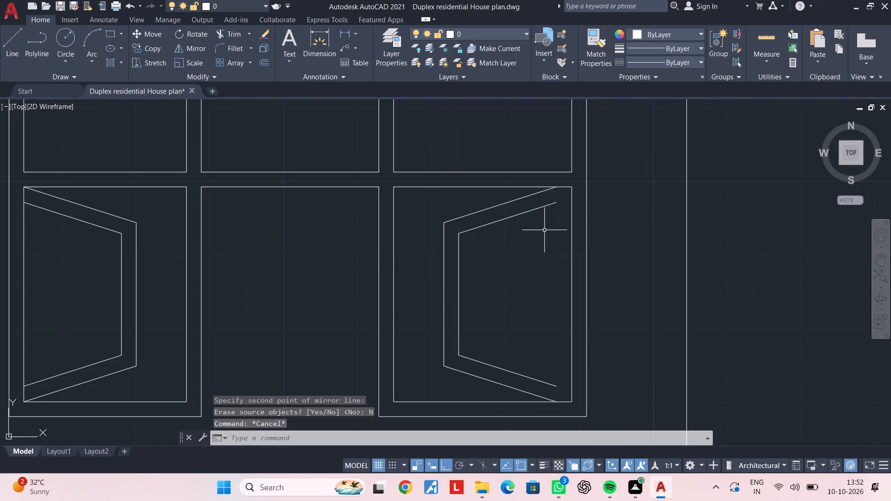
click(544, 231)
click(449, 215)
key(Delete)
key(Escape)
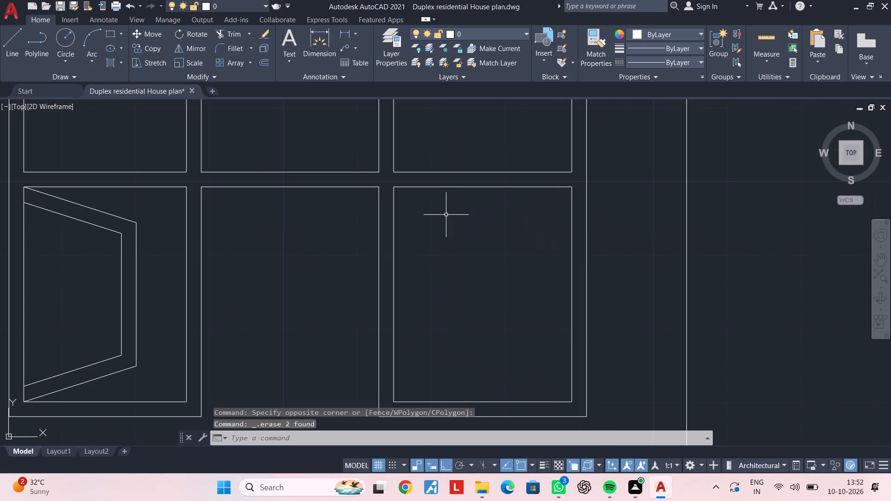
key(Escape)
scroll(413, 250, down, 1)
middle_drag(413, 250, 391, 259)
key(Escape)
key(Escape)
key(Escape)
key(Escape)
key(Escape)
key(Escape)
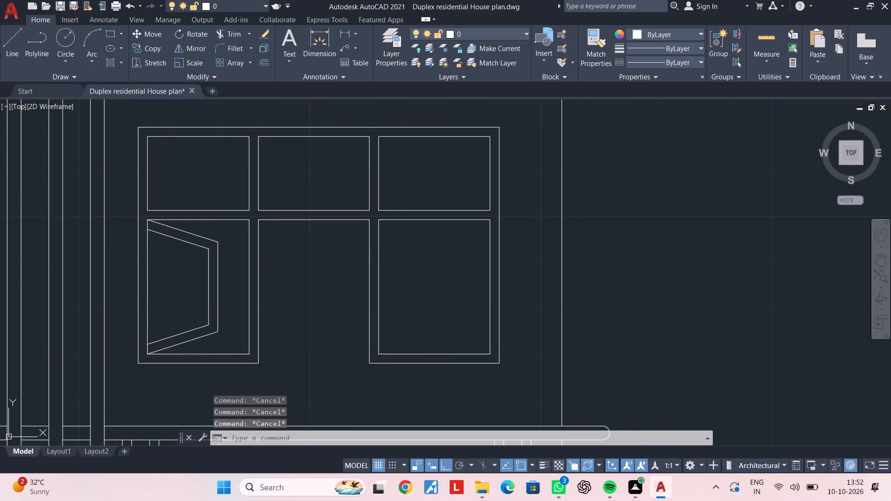
Draw a vertical line from the top to the bottom edge of the lower-right pane, near its left side.
text(L)
key(space)
click(405, 221)
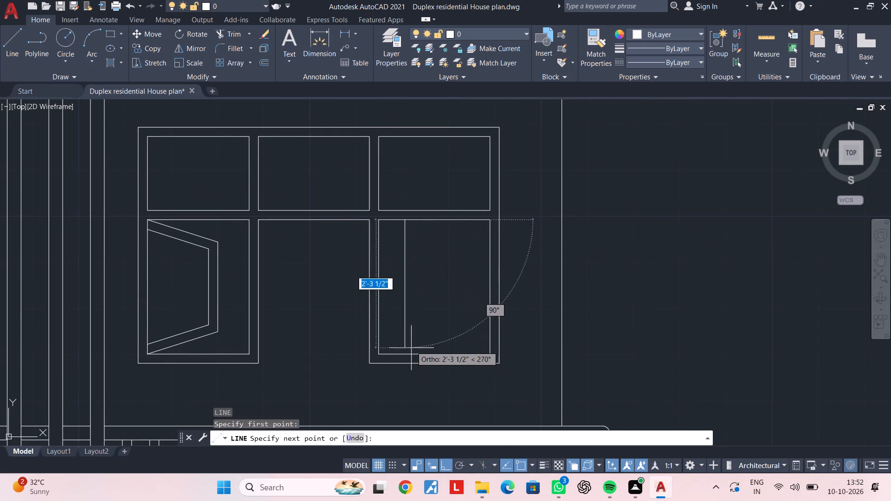
click(407, 352)
key(Escape)
Draw a sloping line from the lower-right pane's upper-right corner down to the upper part of the new vertical line.
key(space)
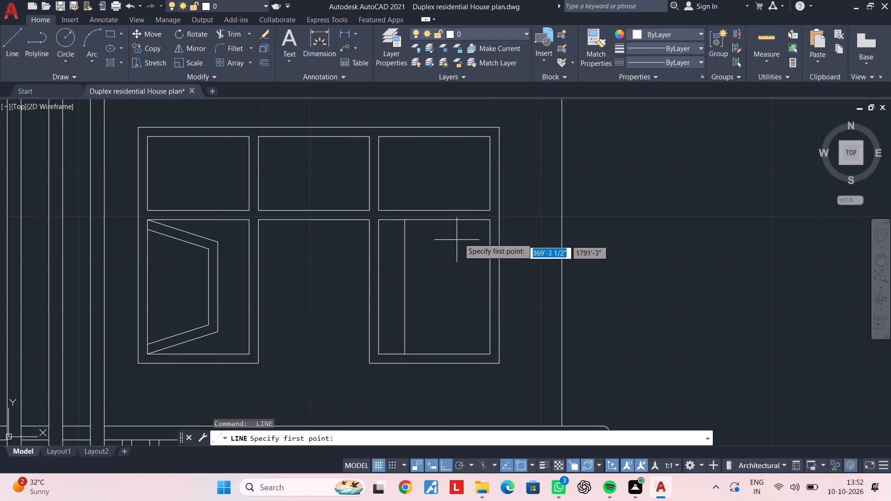
click(488, 223)
click(407, 248)
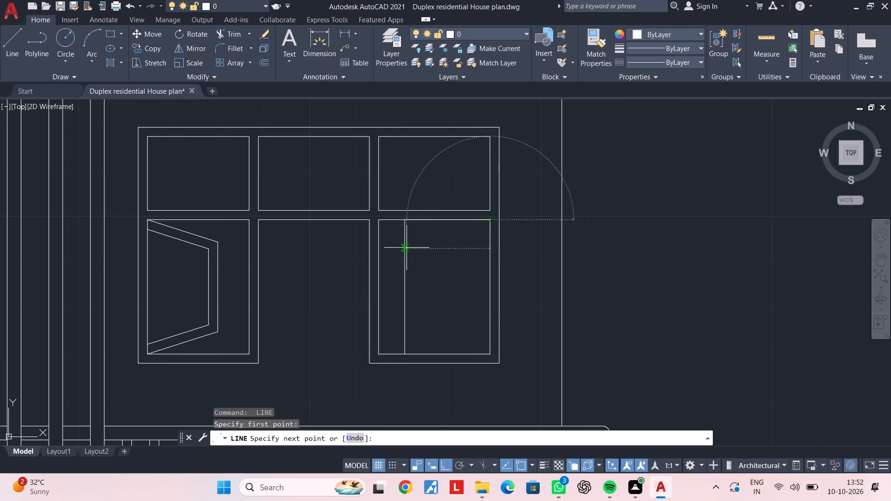
key(Escape)
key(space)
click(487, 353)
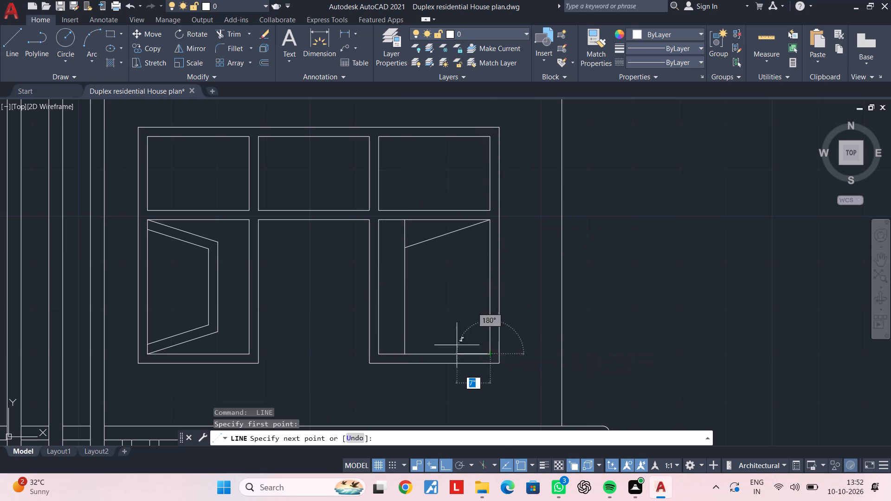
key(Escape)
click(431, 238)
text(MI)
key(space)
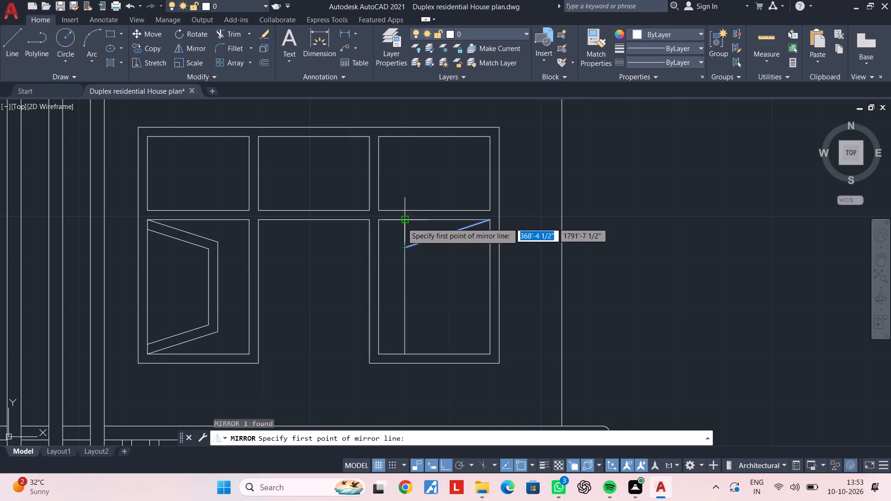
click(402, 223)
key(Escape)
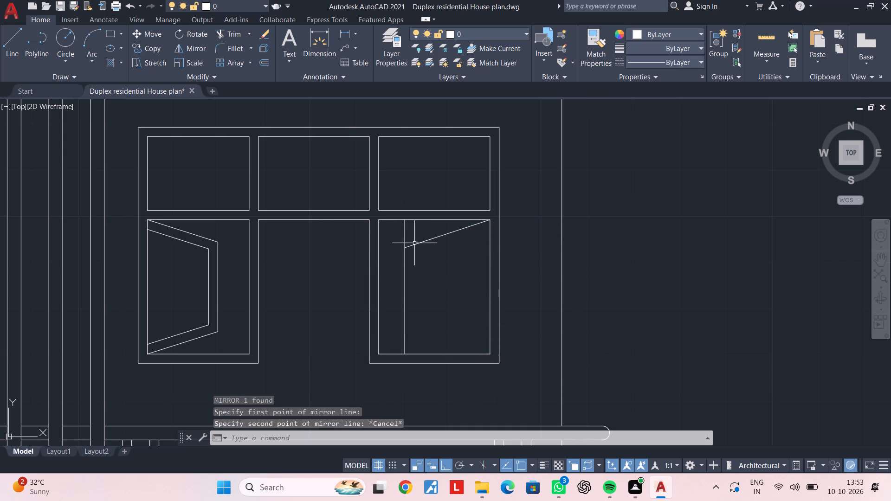
Mirror the sloping line about a horizontal axis through the vertical line's midpoint, keeping the original.
click(414, 243)
key(m)
key(i)
key(space)
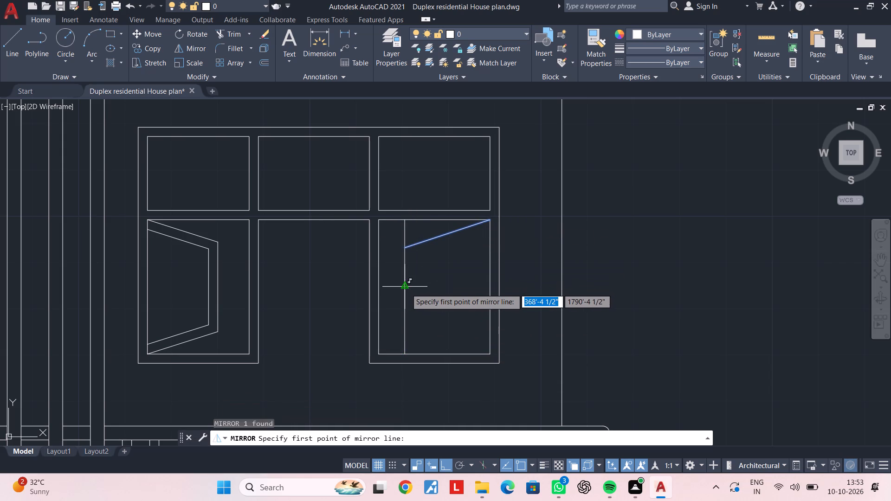
click(406, 289)
click(444, 289)
drag(464, 329, 444, 289)
key(Escape)
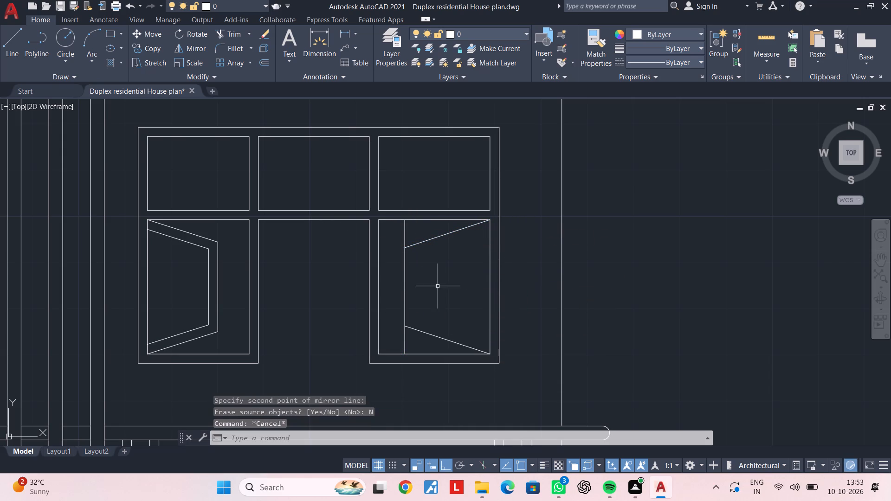
Trim the right pane's vertical line above the upper sloping line and below the lower one.
key(t)
key(r)
key(space)
click(405, 233)
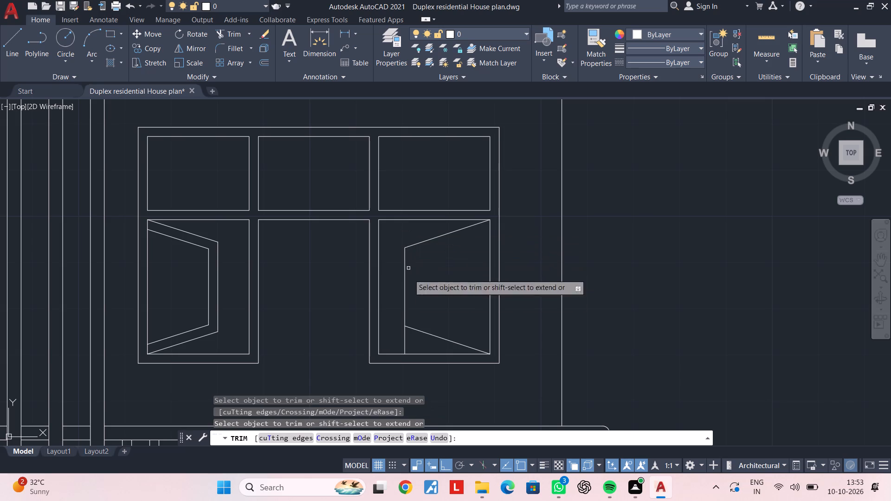
click(407, 343)
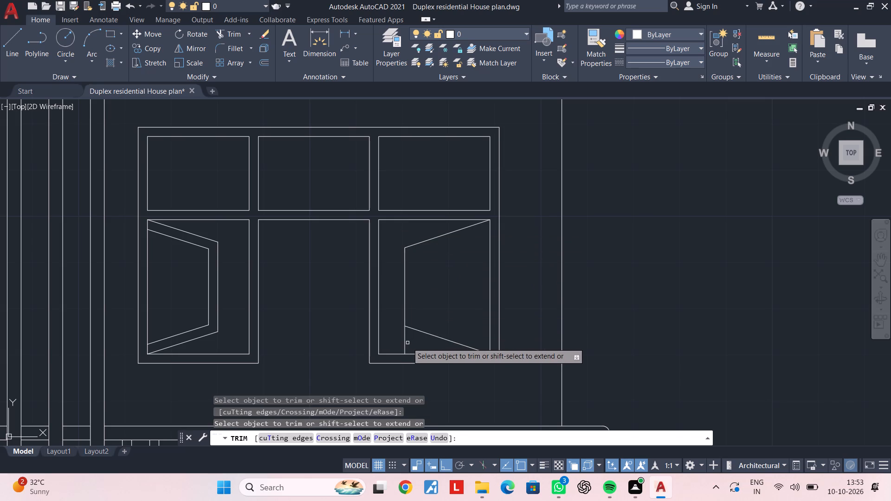
key(Escape)
key(space)
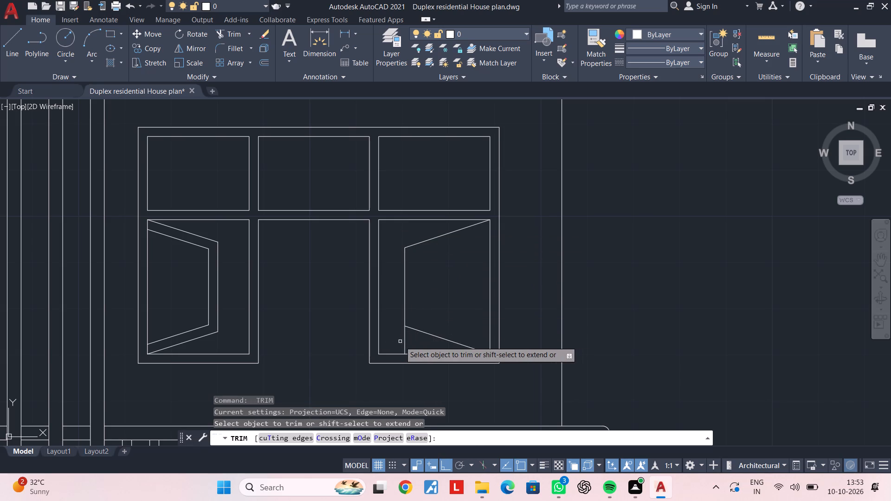
click(407, 341)
click(401, 341)
key(Escape)
key(Escape)
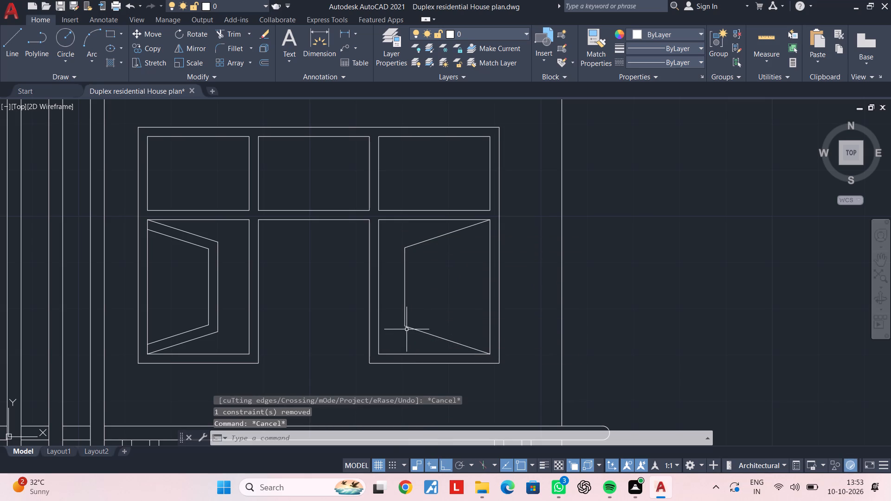
key(Escape)
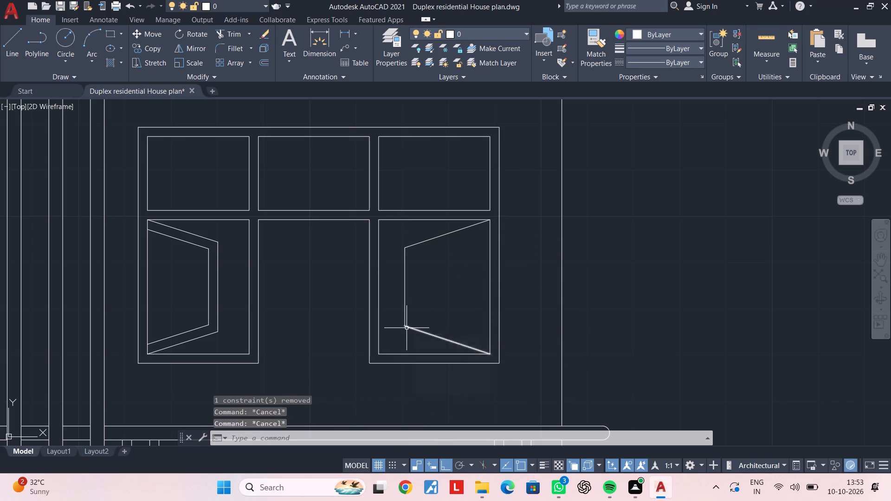
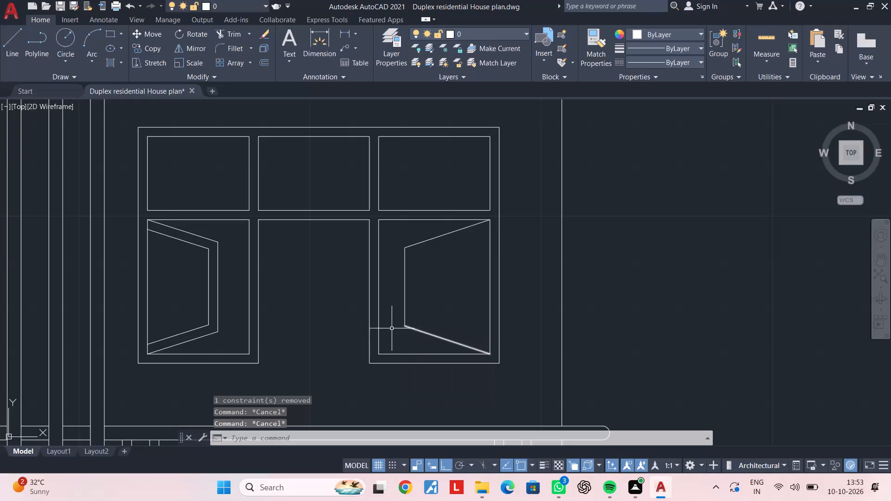
Undo the recent trims, mirrors and slanted line in the window's lower-right panel, back to the full vertical guide line.
key(Escape)
key(Escape)
key(ctrl+z)
key(ctrl+z)
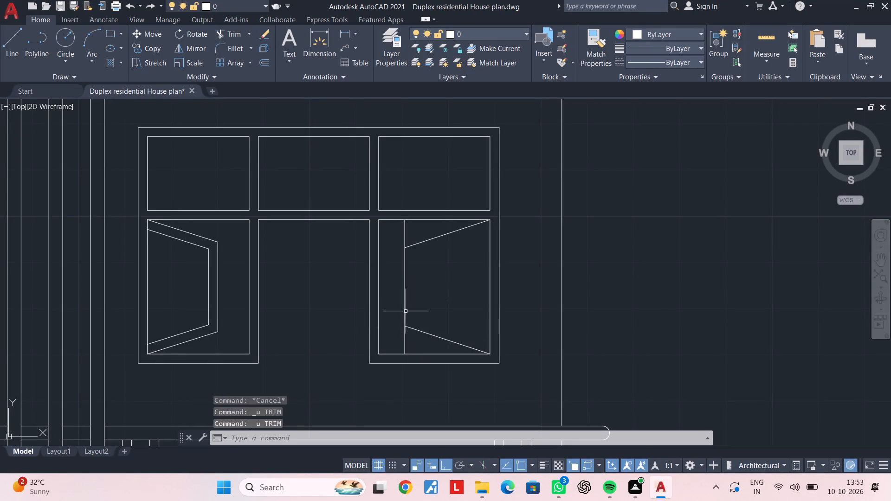
key(ctrl+z)
key(ctrl+z)
key(ctrl+z)
key(ctrl+z)
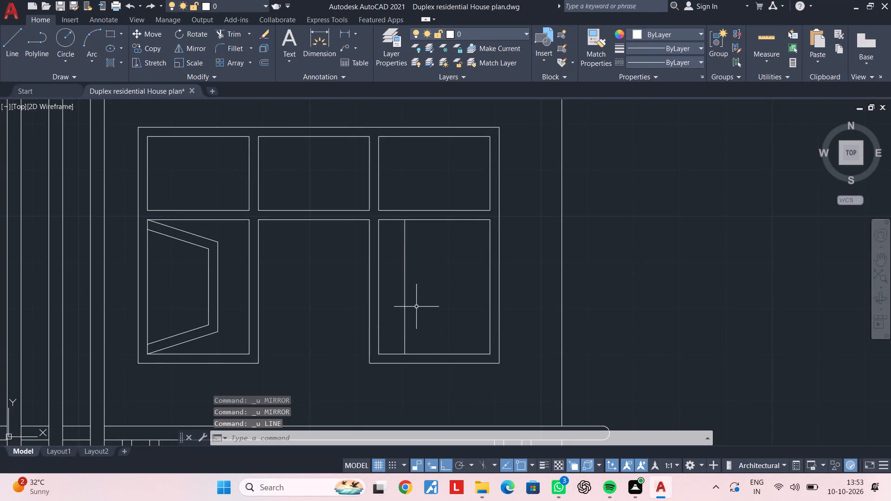
key(Escape)
key(Escape)
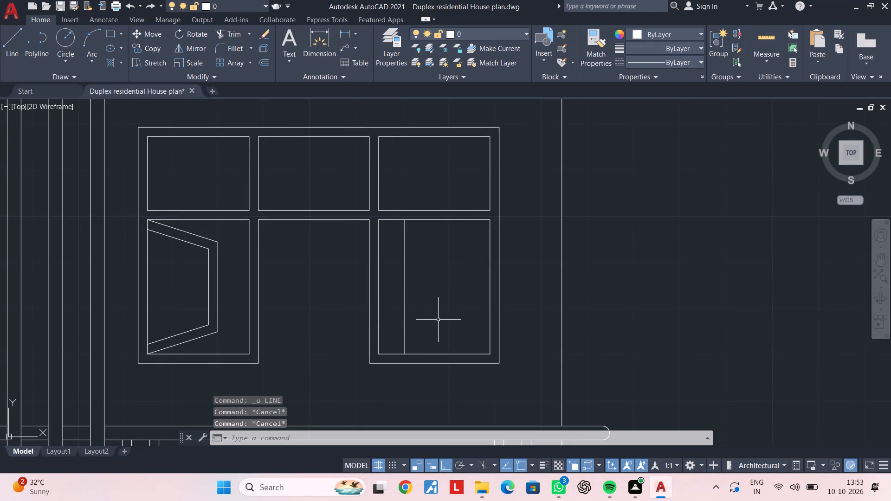
Draw a slanted line from the upper part of the vertical guide to the lower-right panel's top-right corner, spanning about 1'-6 1/2" horizontally.
middle_drag(431, 264, 423, 267)
key(l)
key(space)
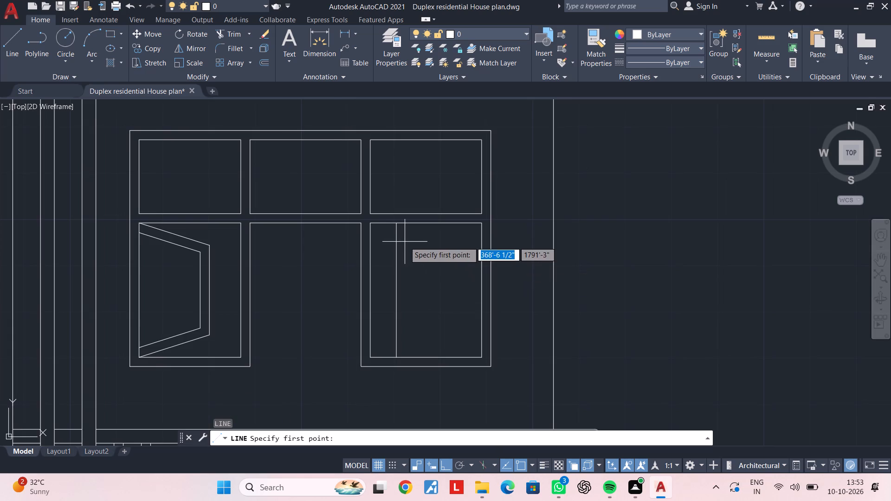
scroll(405, 242, up, 1)
click(391, 248)
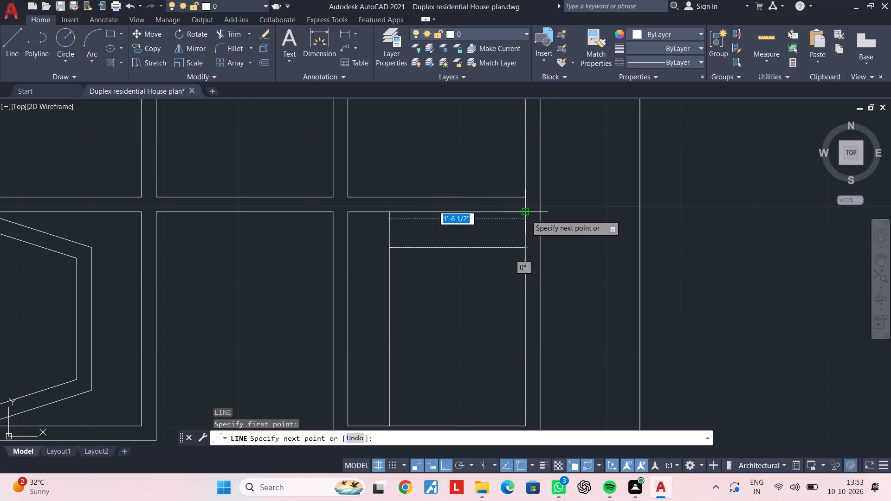
click(526, 215)
key(Escape)
Mirror the slanted line about a horizontal axis through the vertical guide's midpoint, keeping the source line.
middle_drag(457, 285, 463, 262)
key(Escape)
click(460, 245)
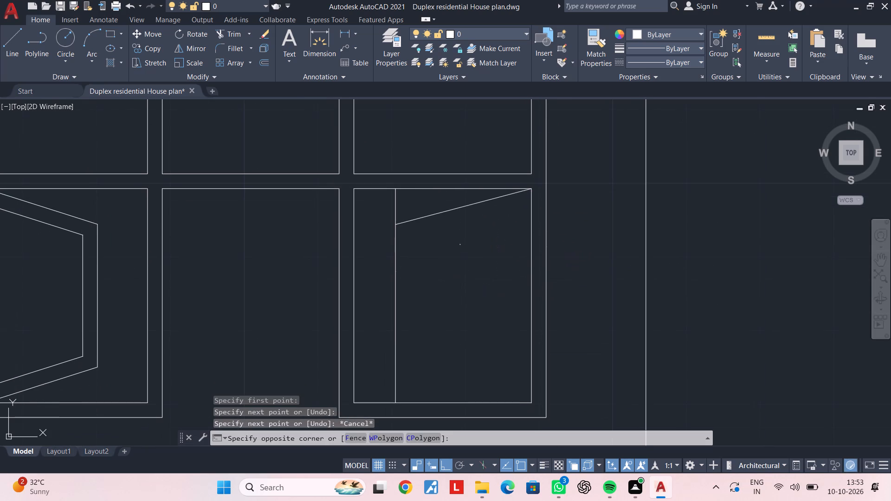
click(436, 206)
key(m)
key(i)
key(space)
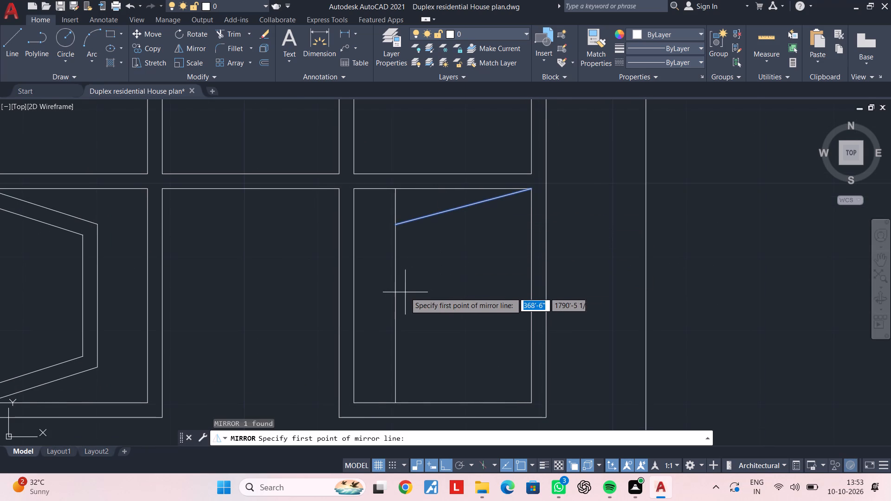
click(397, 294)
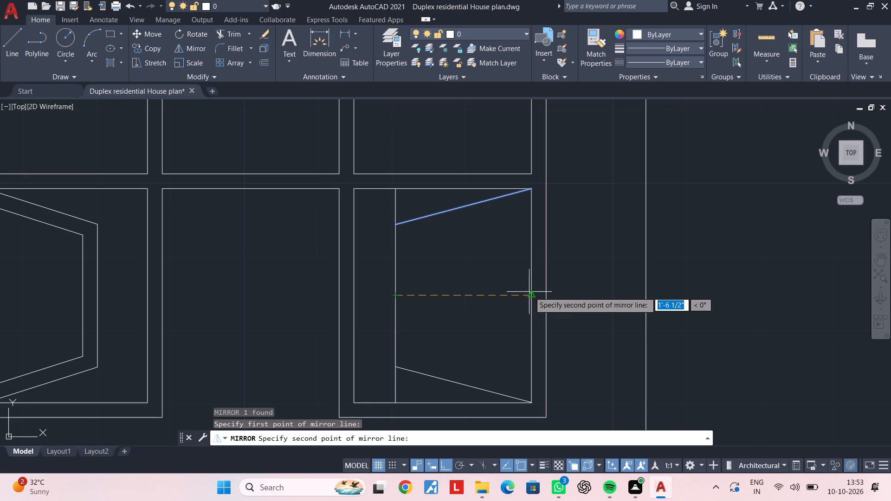
click(530, 292)
drag(543, 334, 530, 292)
key(Escape)
key(Escape)
Trim the vertical guide's ends above and below the two slanted lines to leave the open shutter outline.
key(t)
key(r)
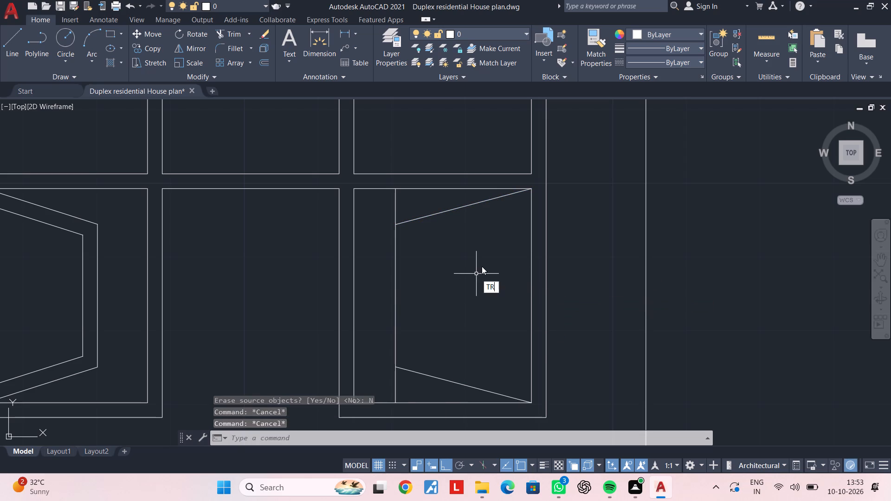
key(space)
click(396, 387)
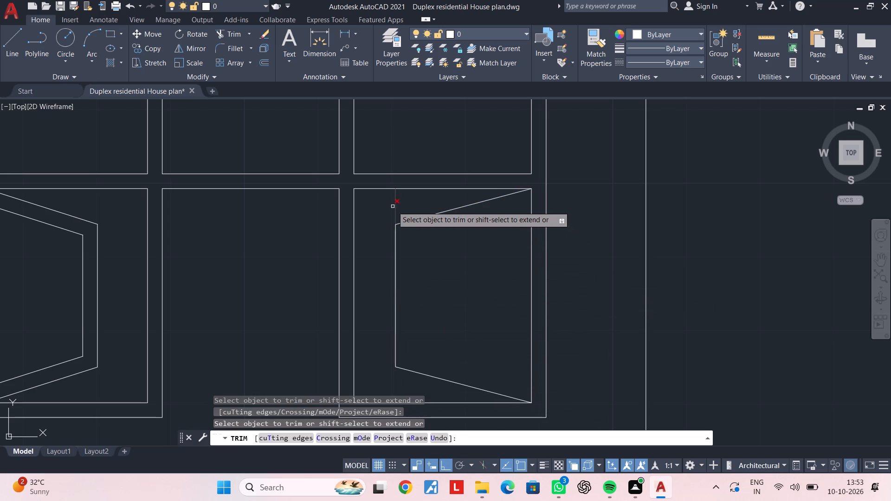
click(392, 206)
click(402, 212)
key(ctrl+z)
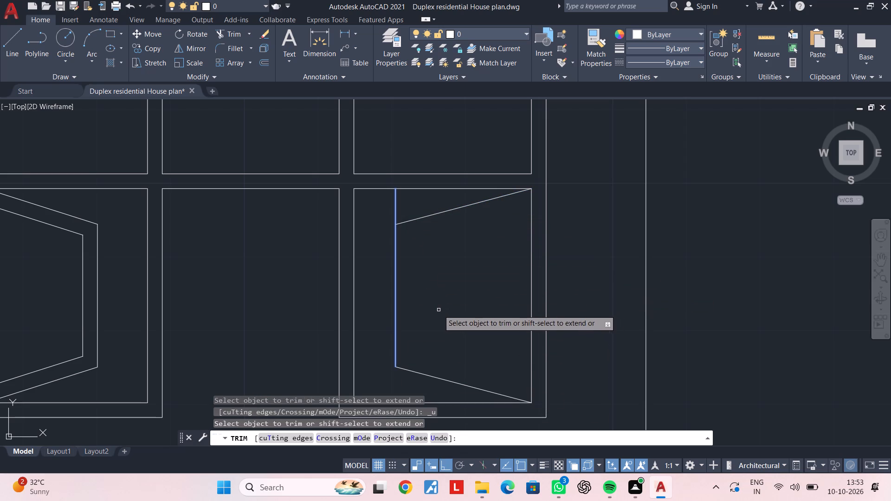
click(395, 214)
key(Escape)
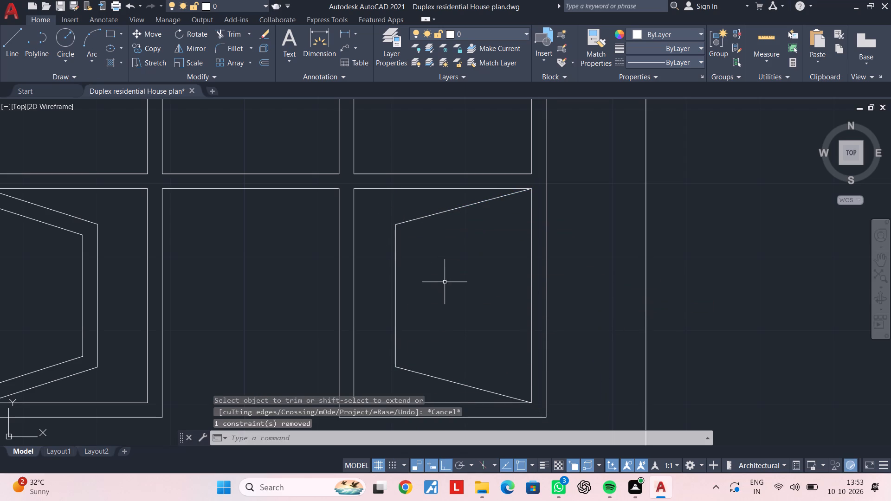
key(Escape)
Join the vertical line and both slanted lines of the right shutter into one polyline.
middle_drag(444, 274, 433, 248)
key(Escape)
click(421, 192)
click(378, 355)
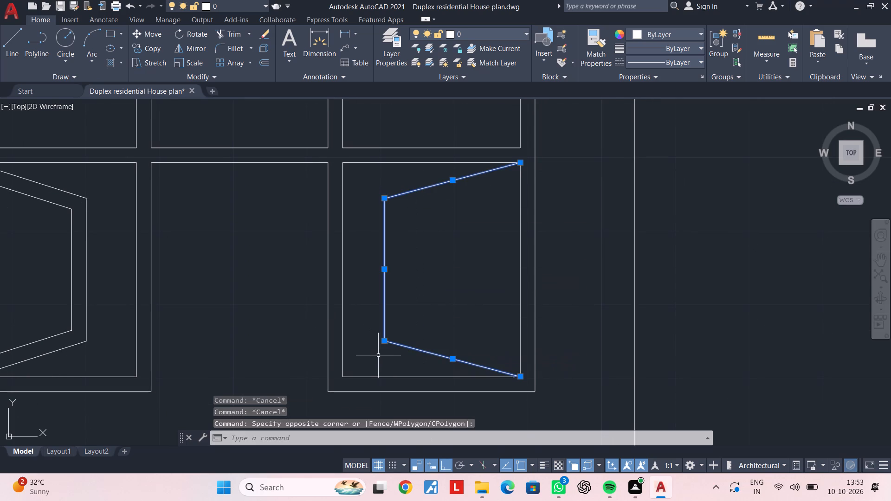
text(J)
key(space)
Offset the right shutter outline 2" inward.
text(OF)
key(space)
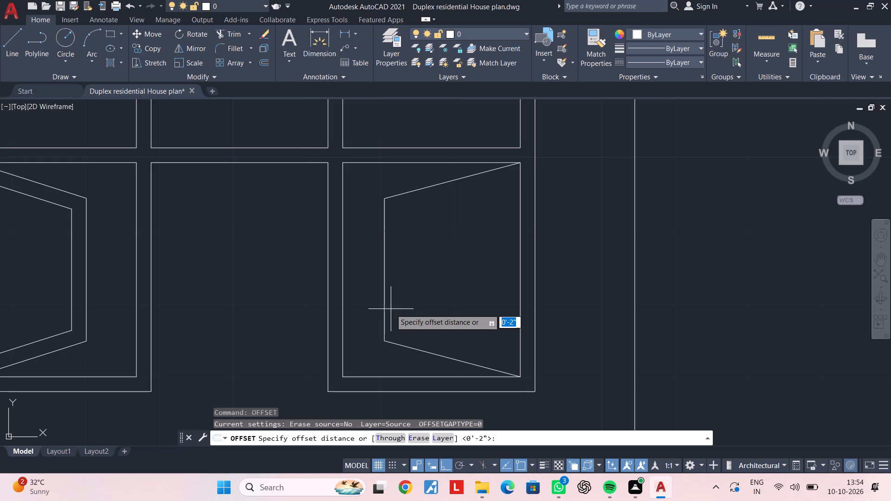
text(2")
key(Return)
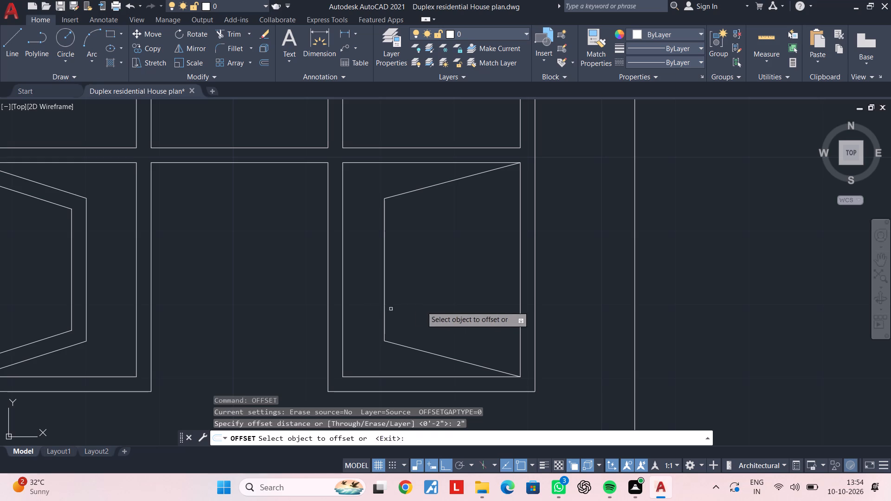
click(385, 287)
click(437, 287)
key(Escape)
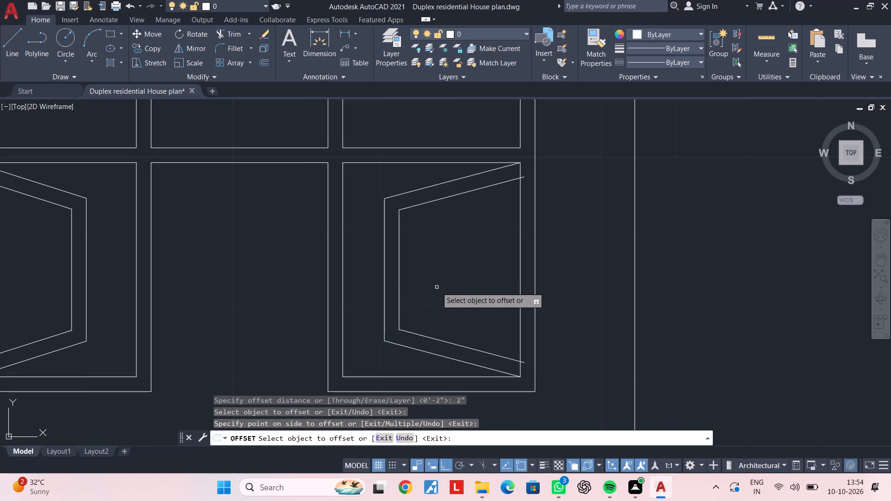
key(Escape)
Trim the two offset line ends that extend past the panel's right edge.
text(TR)
key(space)
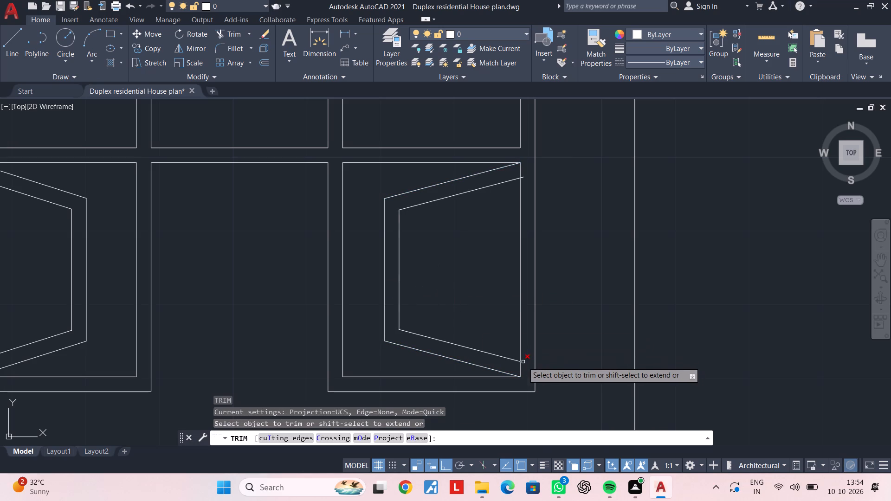
click(523, 362)
click(525, 176)
key(Escape)
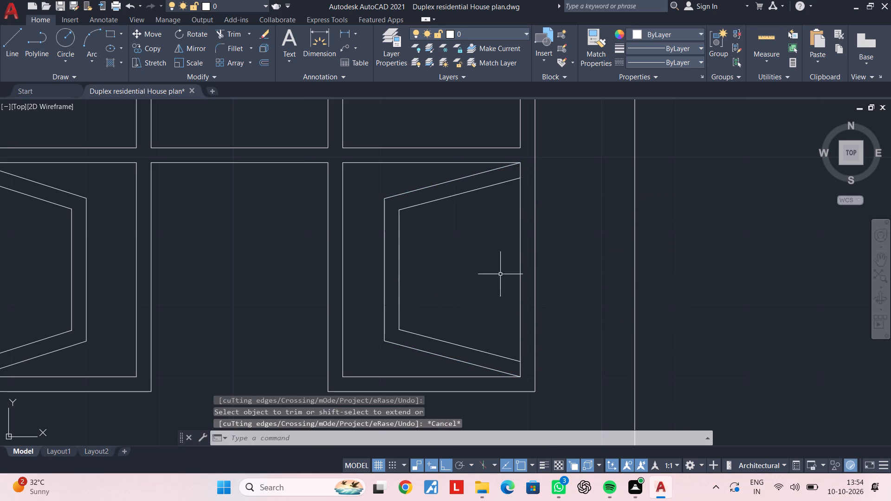
Join the four edges of the window's upper-left pane into one polyline.
scroll(497, 293, down, 3)
middle_drag(446, 308, 439, 345)
middle_drag(426, 330, 464, 290)
key(Escape)
key(Escape)
key(Escape)
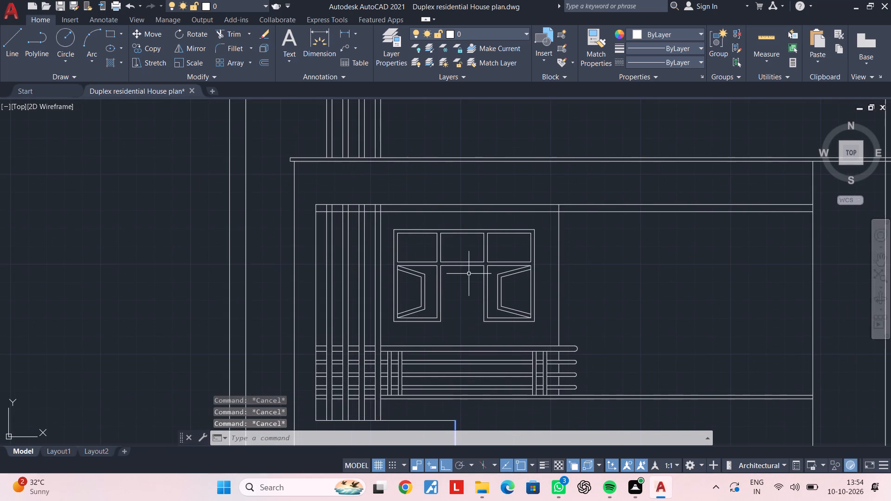
scroll(431, 217, up, 3)
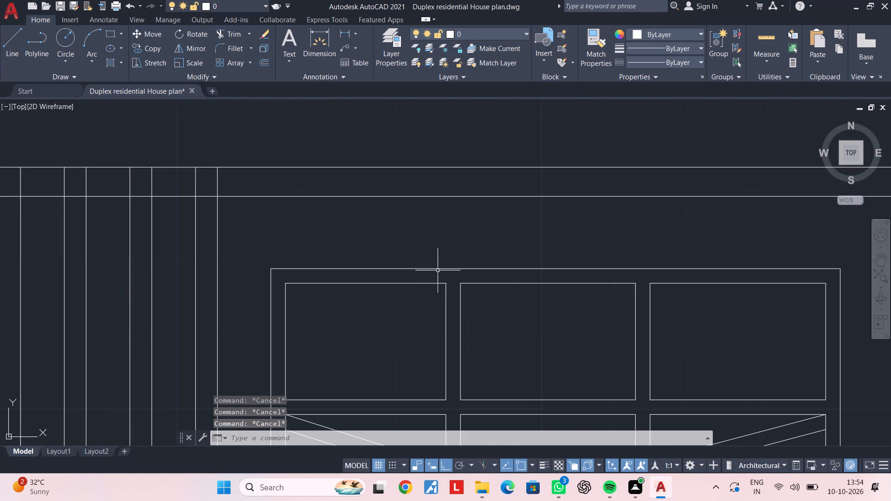
middle_drag(443, 271, 445, 241)
click(449, 250)
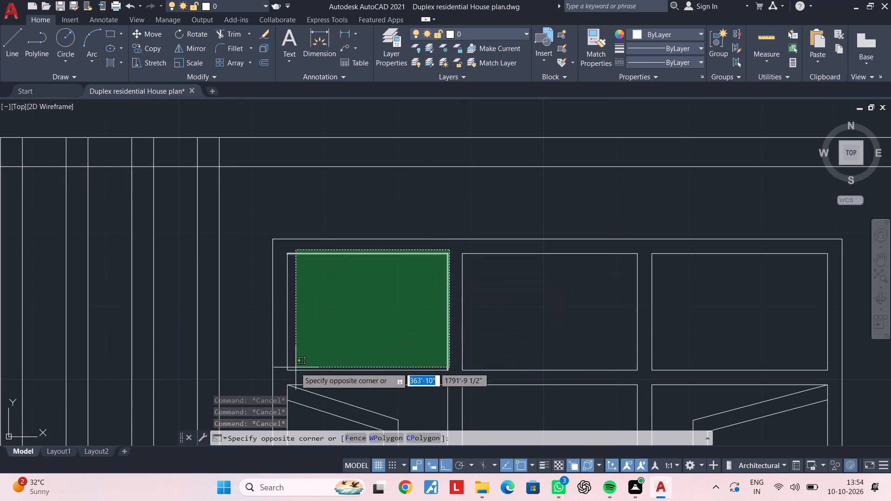
click(282, 371)
key(j)
key(space)
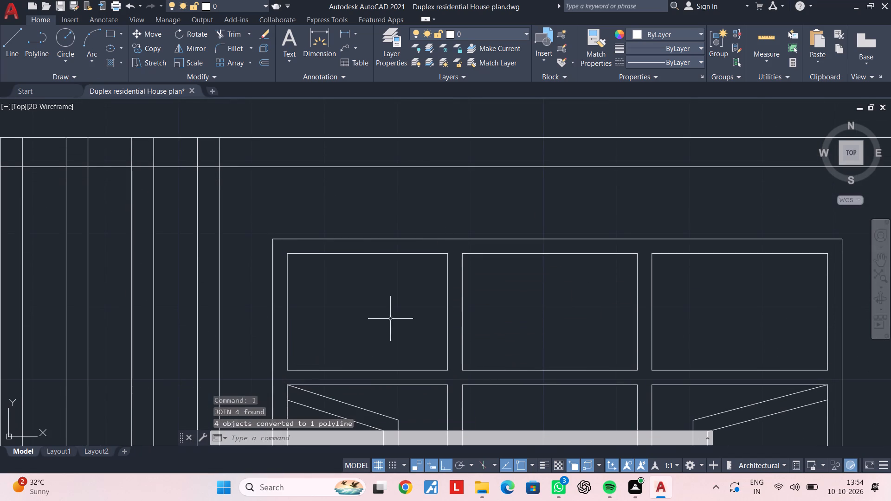
Join the four edges of the window's upper-middle pane into one polyline.
middle_drag(394, 302, 330, 313)
click(451, 263)
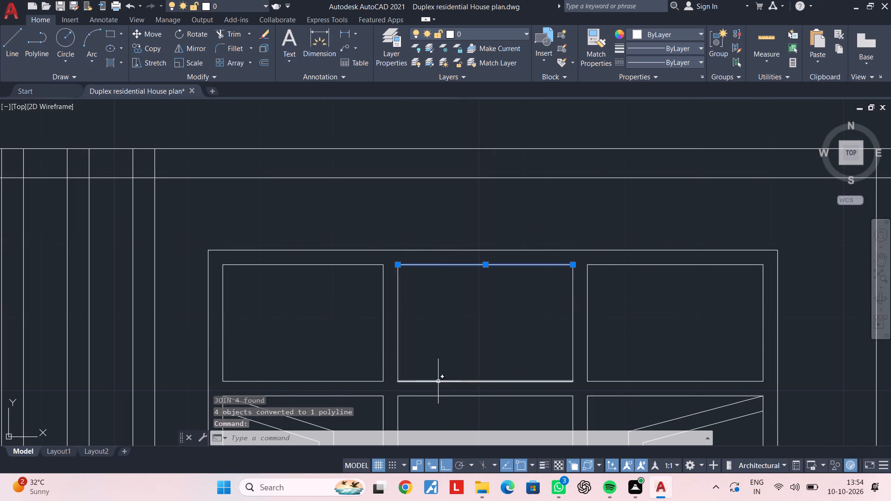
click(439, 386)
click(394, 313)
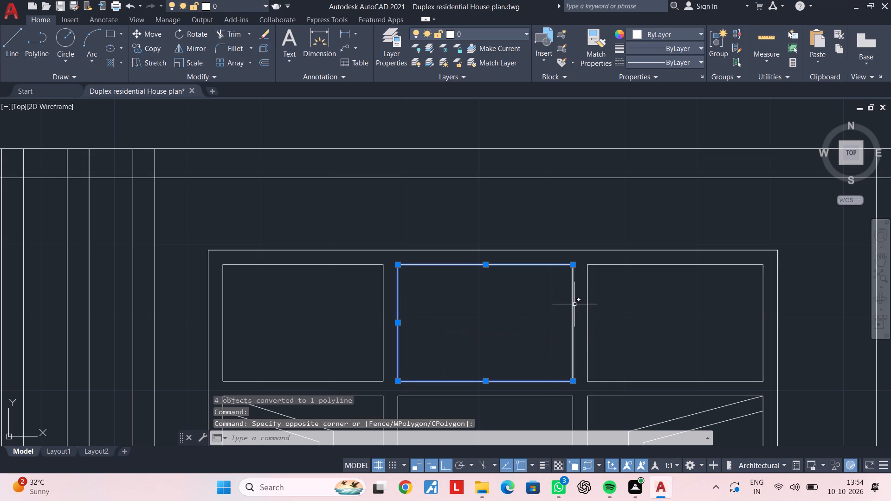
click(578, 302)
click(554, 314)
text(J)
key(space)
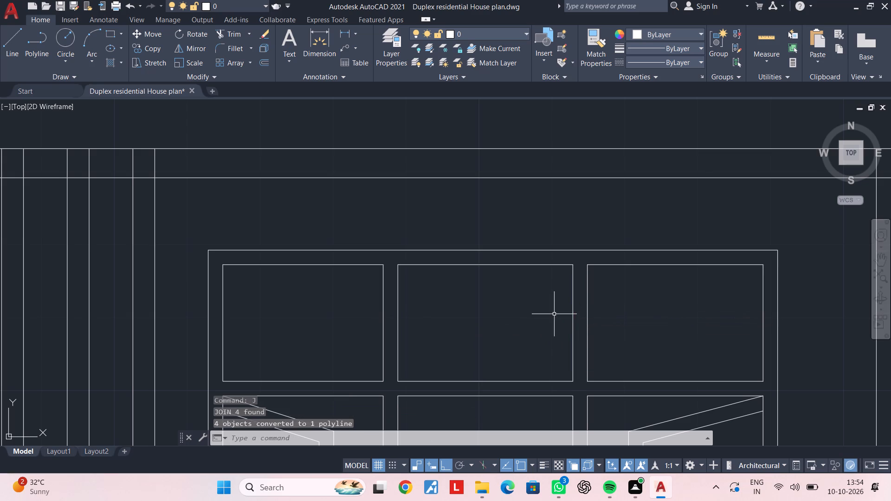
Join the four edges of the window's upper-right pane into one polyline.
middle_drag(554, 313, 506, 314)
click(585, 299)
click(534, 320)
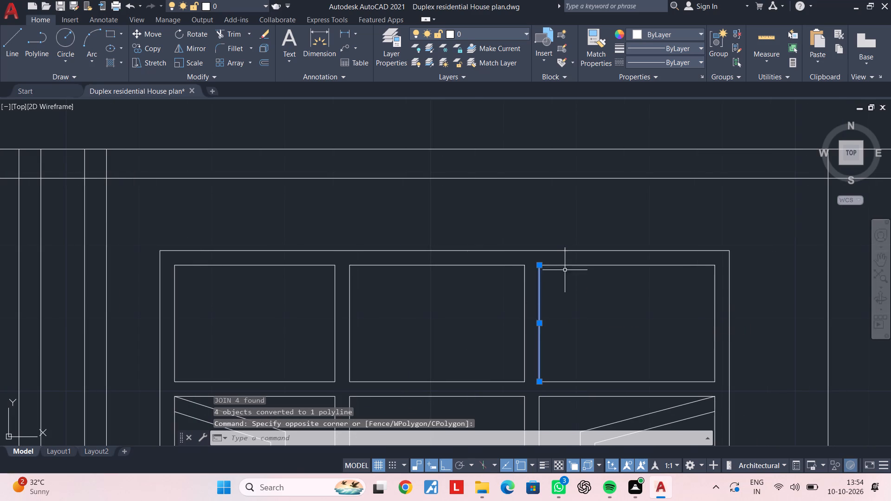
drag(568, 261, 568, 265)
click(565, 385)
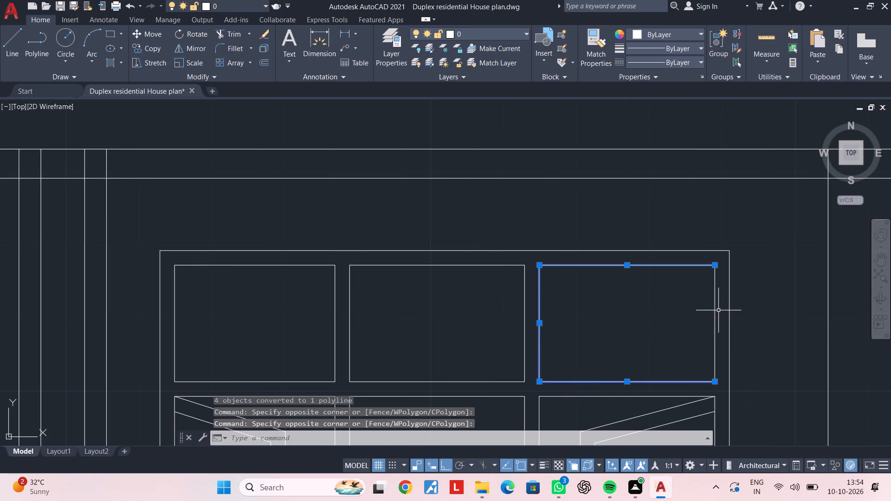
click(719, 310)
click(693, 315)
key(j)
key(space)
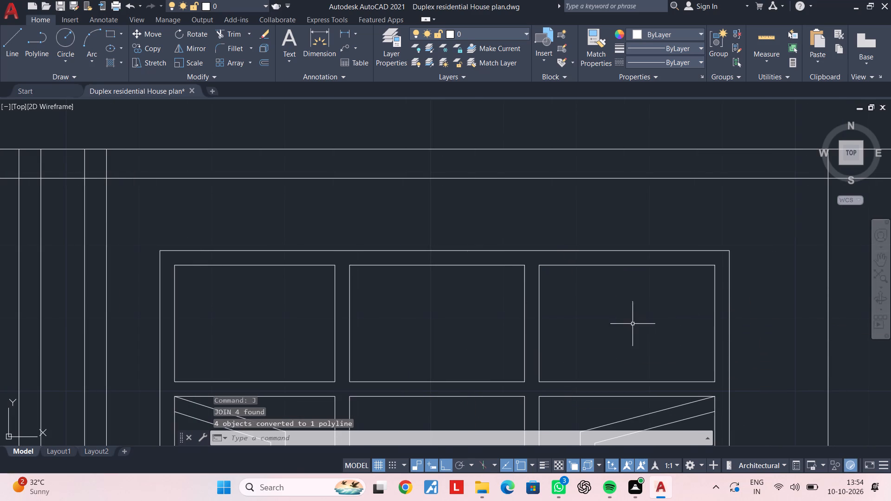
Offset the three upper pane rectangles 1" inward.
key(o)
key(f)
key(space)
text(1")
key(Return)
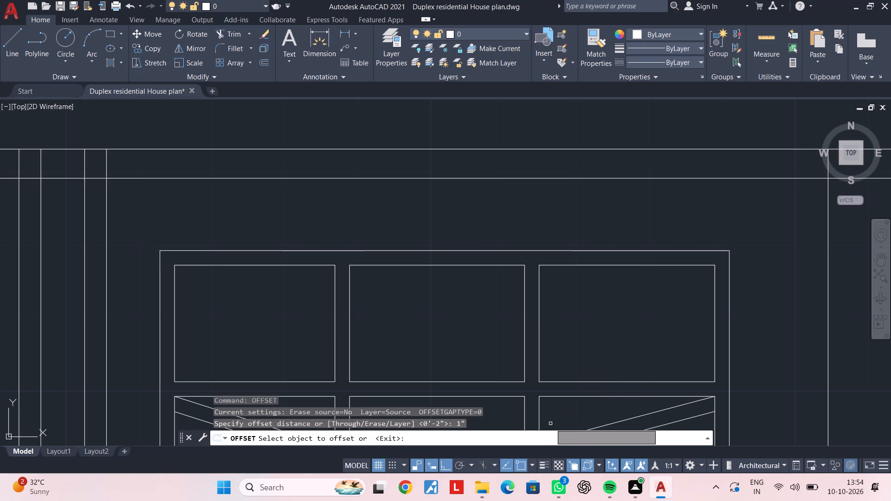
click(608, 266)
click(609, 281)
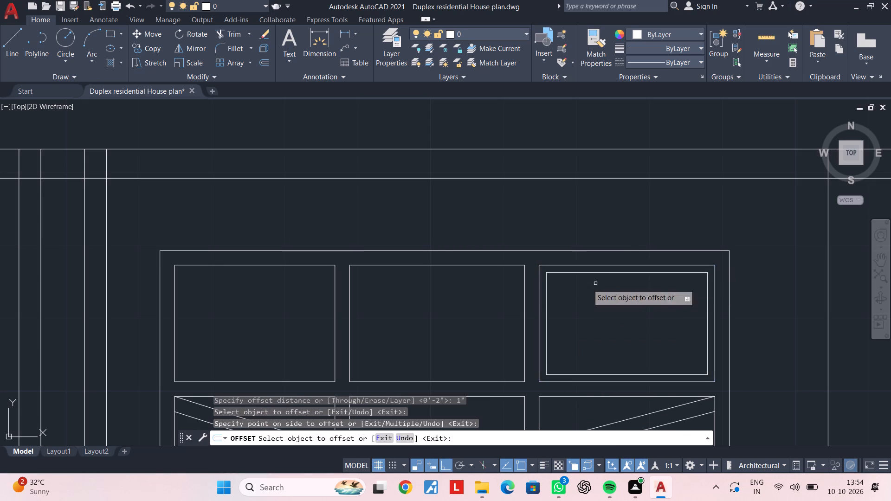
click(484, 265)
click(471, 287)
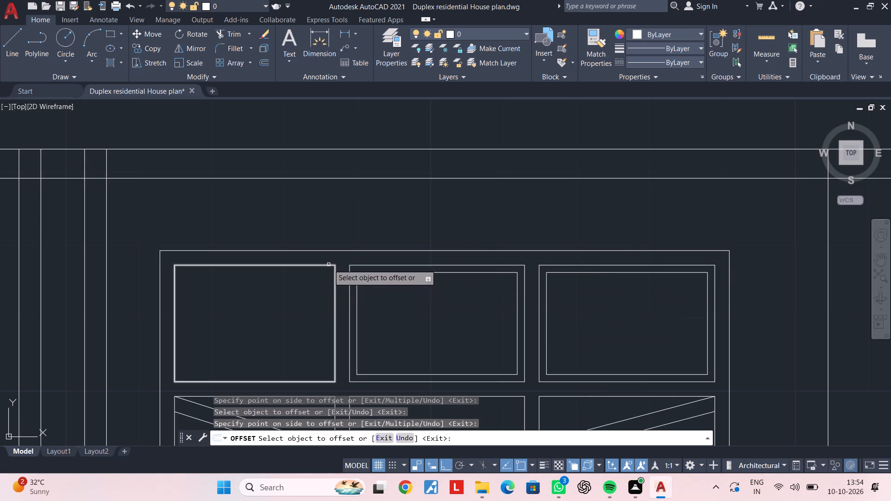
click(329, 264)
click(325, 276)
scroll(513, 317, down, 3)
key(Escape)
key(Escape)
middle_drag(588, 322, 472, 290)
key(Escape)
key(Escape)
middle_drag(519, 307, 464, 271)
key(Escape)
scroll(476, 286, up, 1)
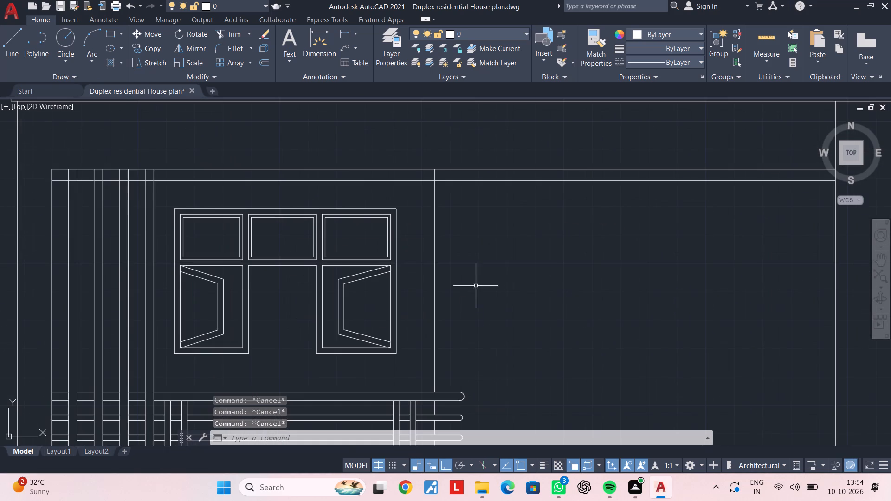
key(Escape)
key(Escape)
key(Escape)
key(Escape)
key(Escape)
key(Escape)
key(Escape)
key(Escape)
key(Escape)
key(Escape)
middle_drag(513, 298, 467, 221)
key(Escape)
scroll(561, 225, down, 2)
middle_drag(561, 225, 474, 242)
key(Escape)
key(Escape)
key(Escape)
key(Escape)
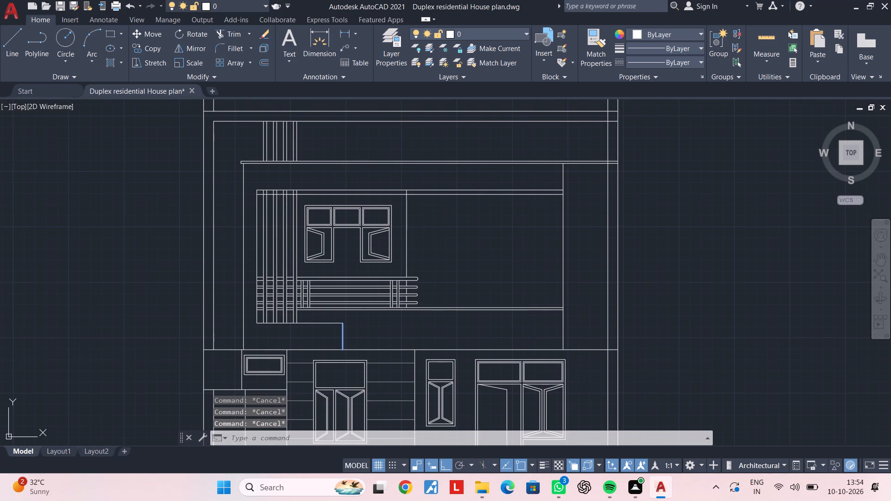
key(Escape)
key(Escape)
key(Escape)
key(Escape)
Draw a vertical line near the upper-floor recess's right side, from the floor slab's upper line to the lintel's lower edge.
middle_drag(477, 244, 522, 244)
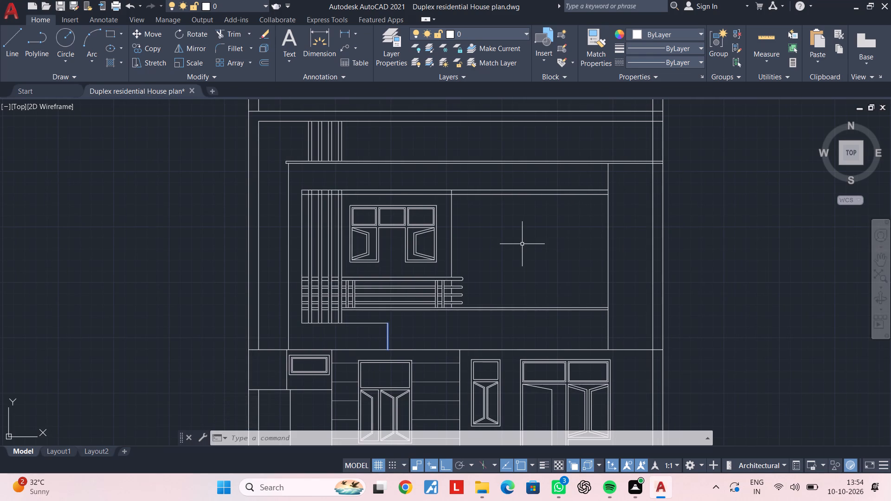
key(Escape)
key(Escape)
middle_drag(554, 285, 549, 278)
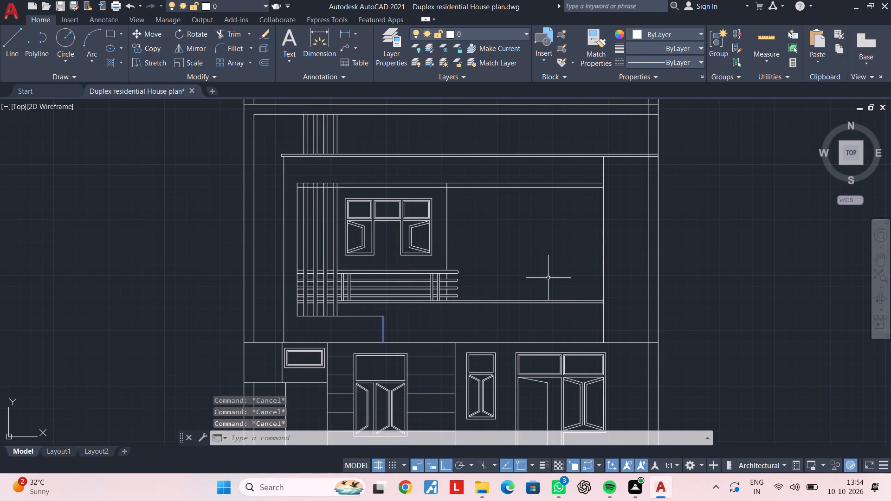
text(L)
key(space)
scroll(563, 361, up, 2)
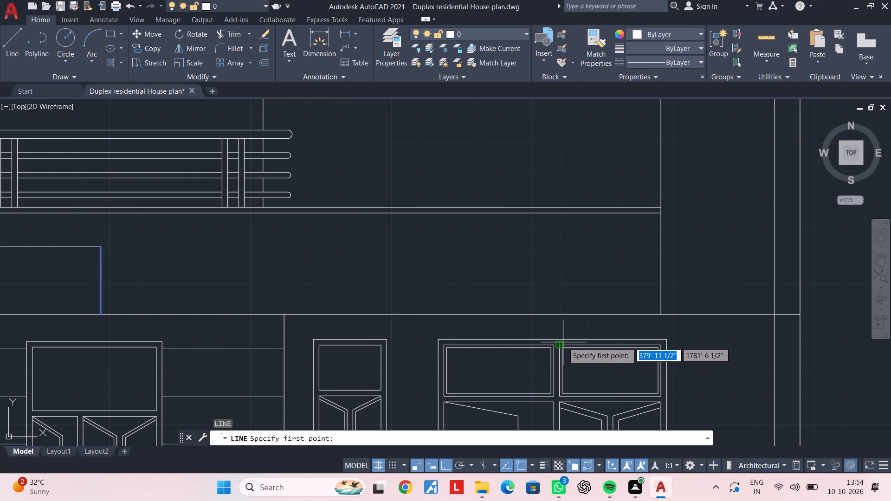
scroll(563, 342, up, 1)
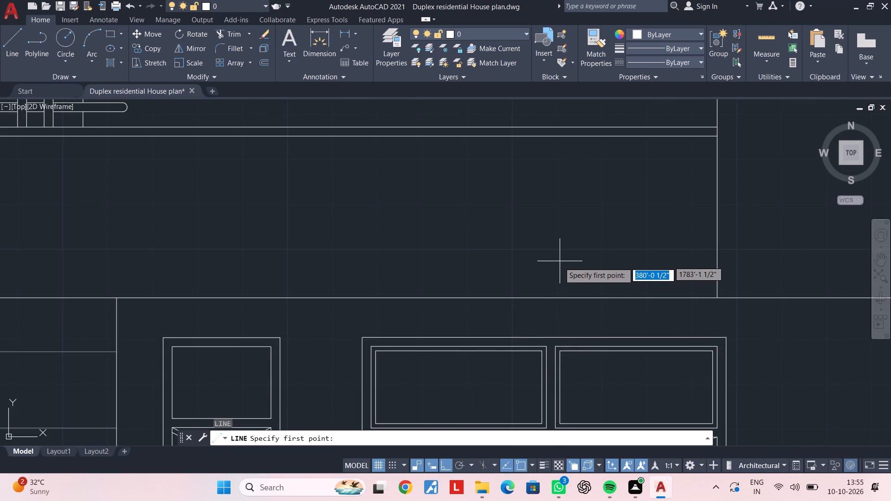
scroll(559, 264, down, 1)
middle_drag(572, 244, 566, 318)
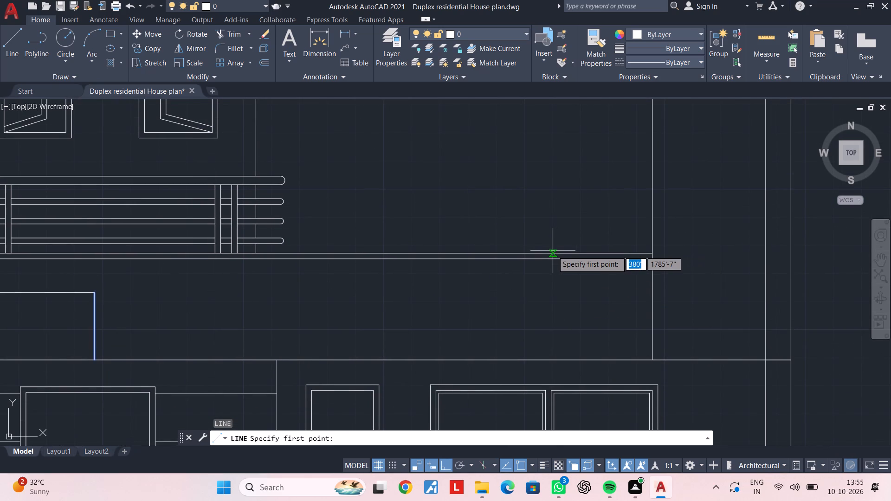
click(553, 251)
middle_drag(542, 152, 543, 306)
middle_drag(555, 118, 549, 174)
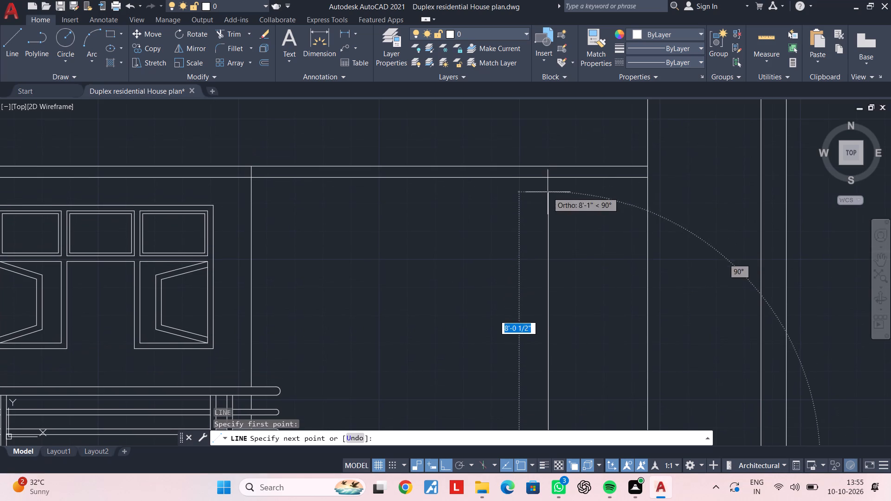
click(549, 178)
key(Escape)
key(Escape)
key(Escape)
key(Escape)
key(Escape)
Measure the horizontal distance from the new vertical line to the recess's right wall line.
click(344, 32)
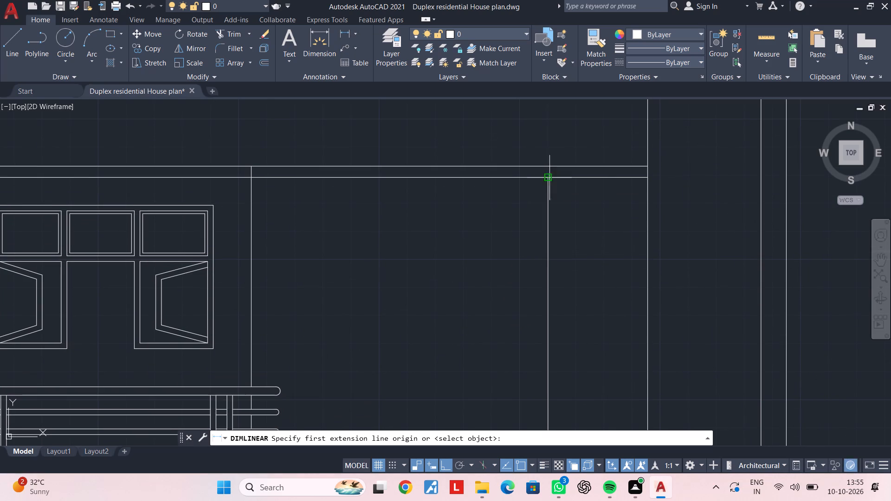
middle_drag(593, 289, 555, 102)
click(512, 274)
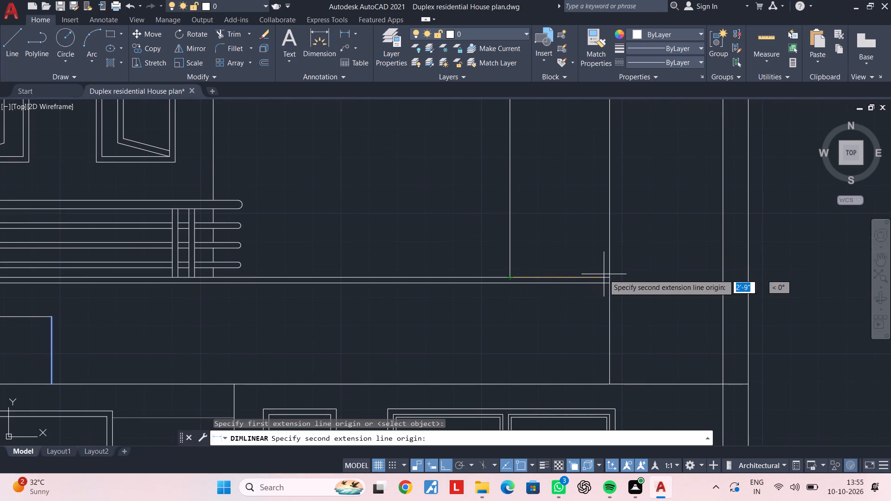
click(609, 275)
scroll(585, 250, down, 1)
middle_drag(585, 250, 580, 321)
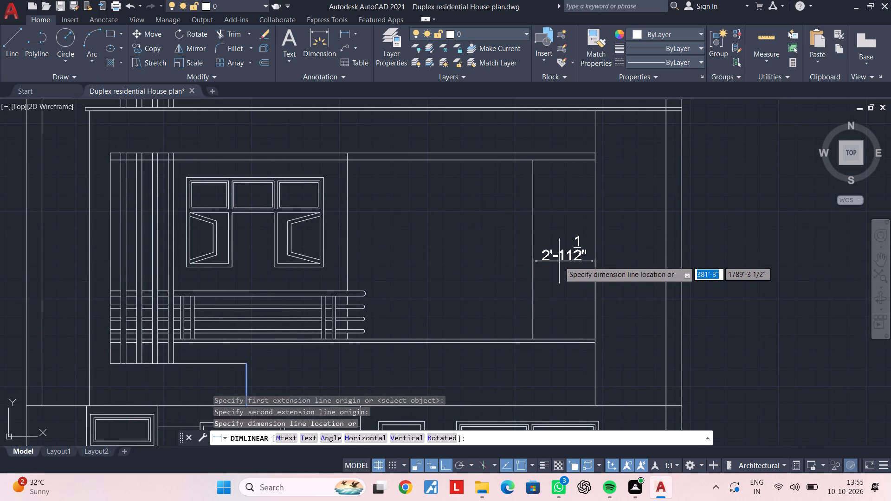
key(Escape)
key(Escape)
Move the new vertical line 0.5" to the left, away from the right wall line.
click(545, 257)
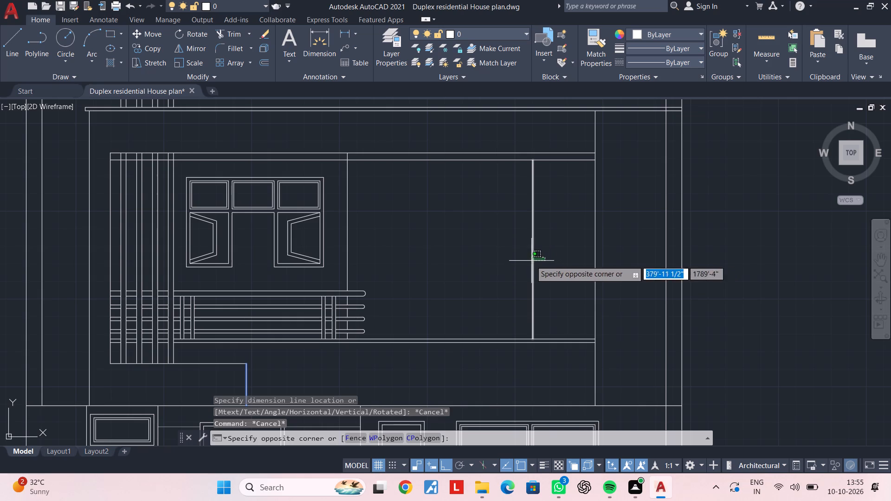
click(526, 263)
text(M)
key(space)
click(486, 274)
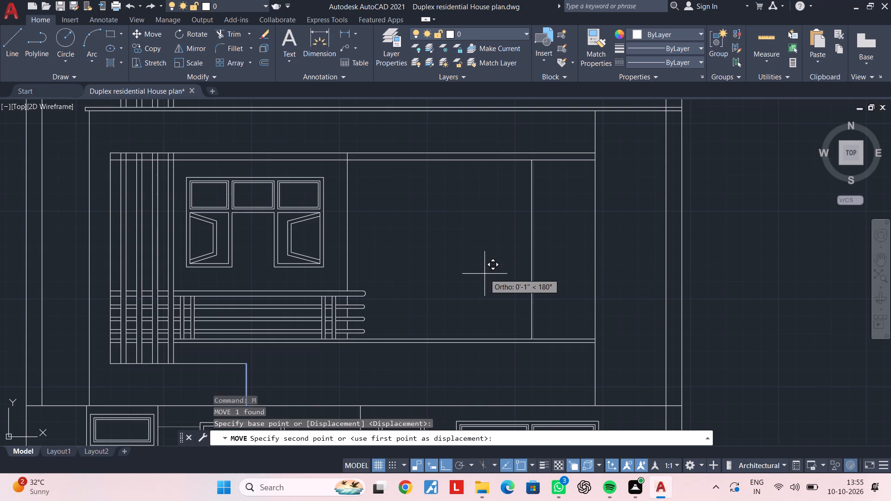
text(0.5")
key(Return)
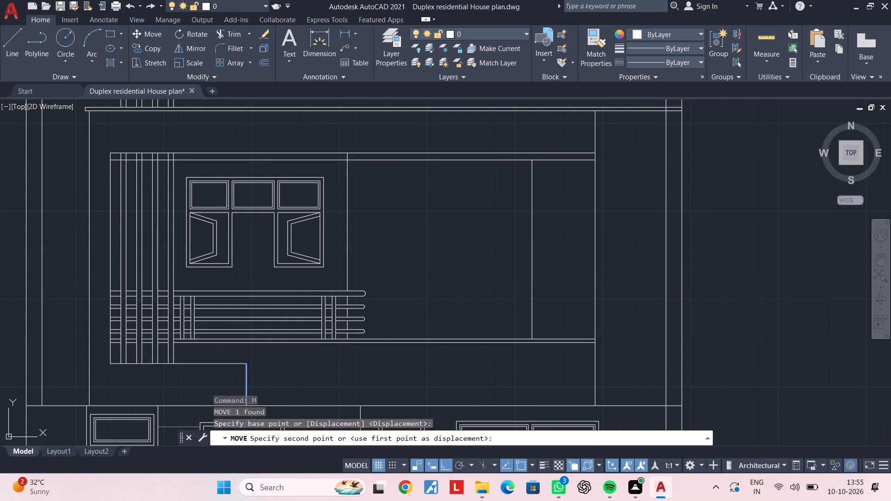
key(Escape)
key(Escape)
key(Escape)
key(Escape)
key(Escape)
key(Escape)
Measure again the horizontal distance from the moved vertical line to the right wall line.
click(351, 31)
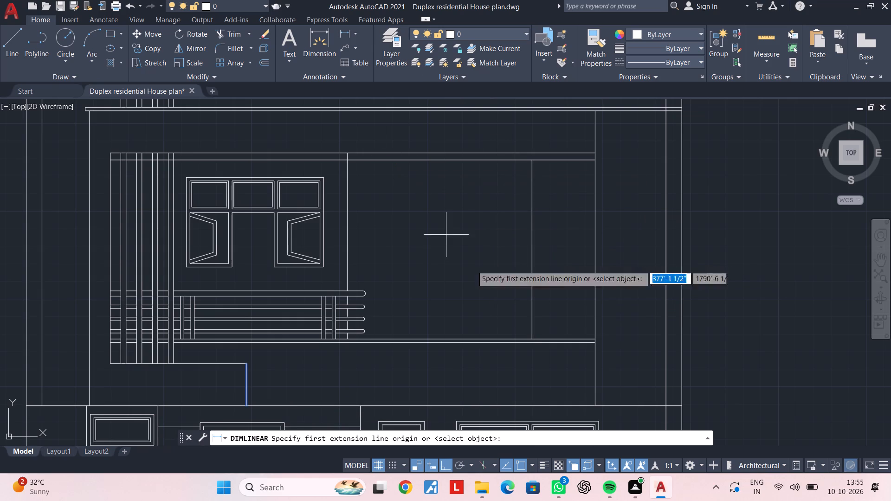
click(534, 339)
click(596, 339)
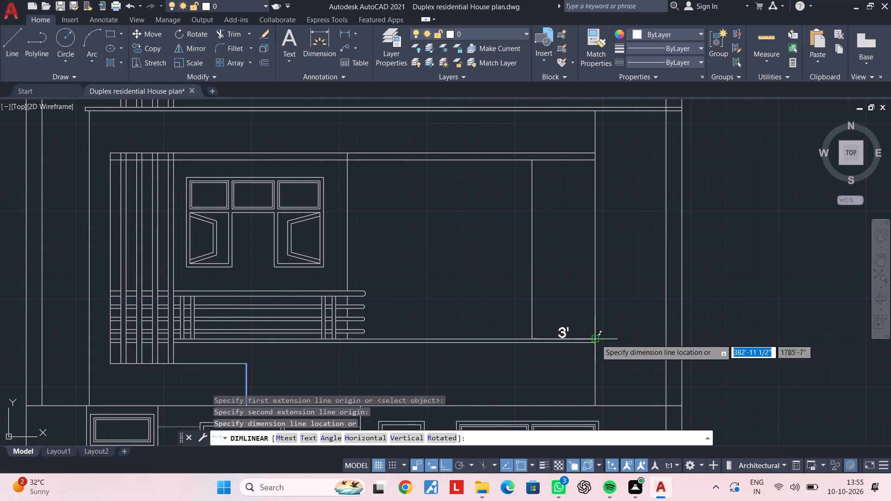
key(Escape)
key(Escape)
middle_drag(553, 216, 549, 255)
key(Escape)
key(Escape)
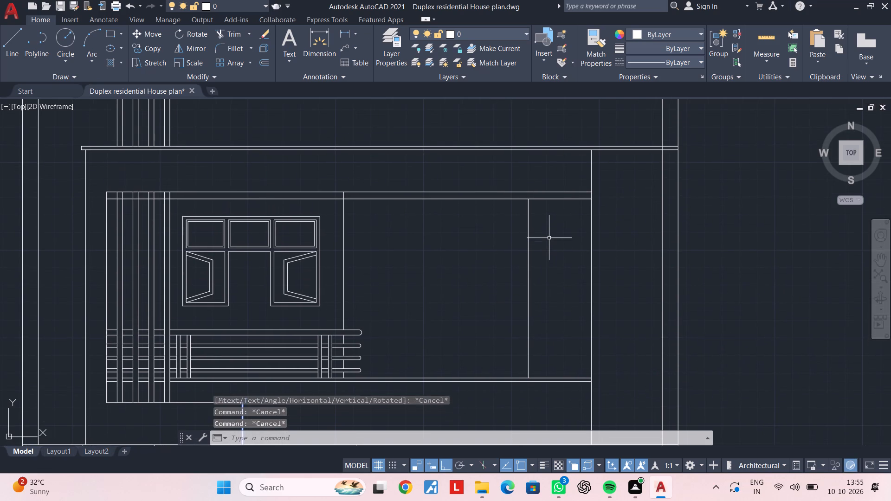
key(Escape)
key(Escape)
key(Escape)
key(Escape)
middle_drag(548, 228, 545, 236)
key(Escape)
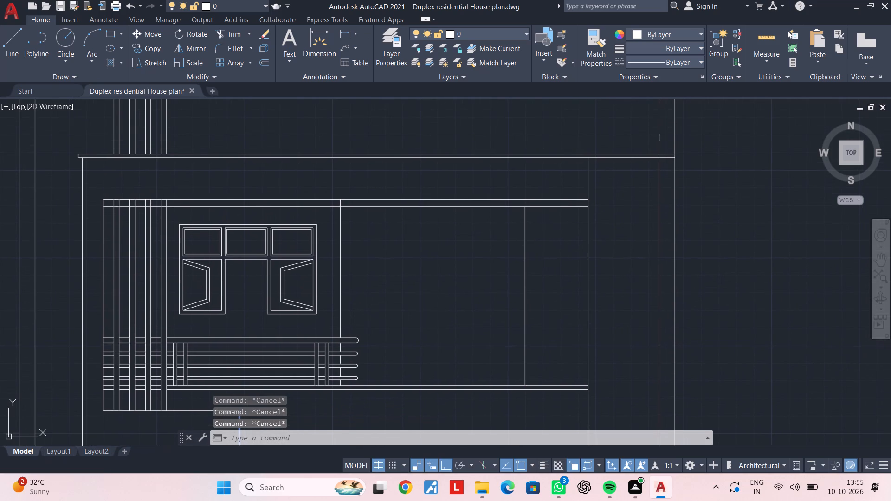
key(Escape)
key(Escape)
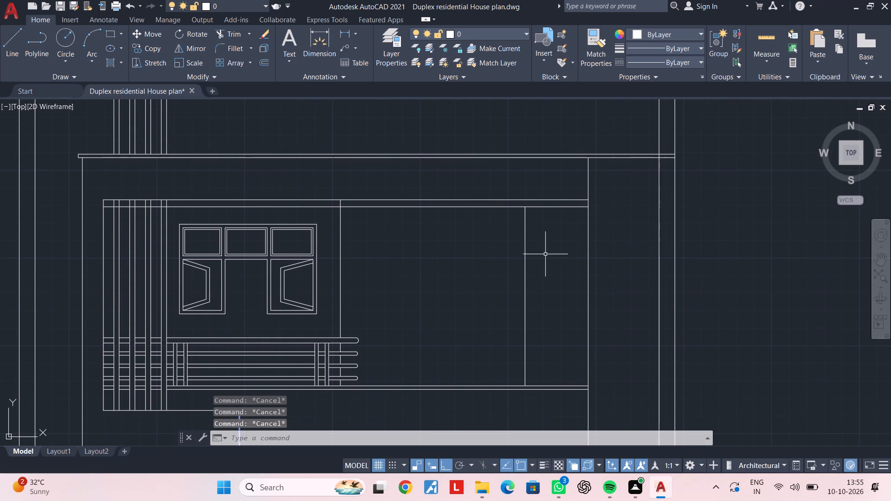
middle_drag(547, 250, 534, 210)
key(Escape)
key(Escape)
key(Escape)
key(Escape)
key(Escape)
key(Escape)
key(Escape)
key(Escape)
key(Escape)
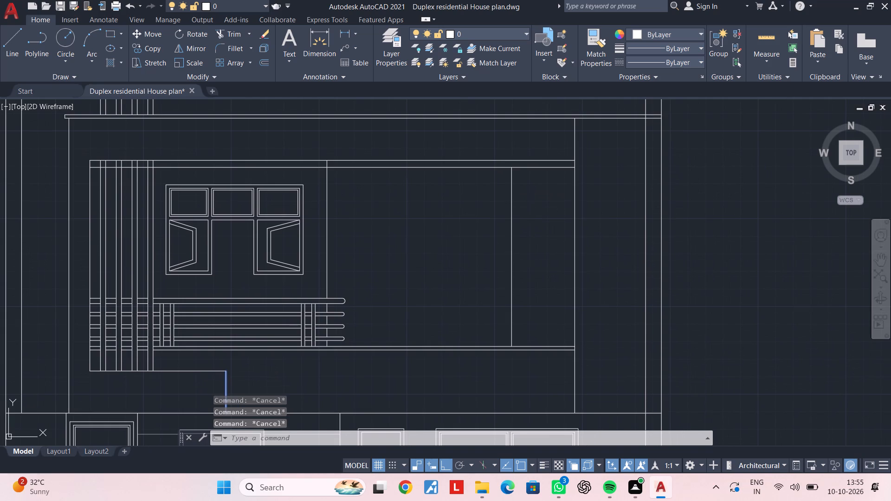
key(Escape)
Draw a second vertical line about 1'-6" left of the first, from the lintel's lower edge down to the floor slab.
scroll(533, 213, down, 1)
middle_drag(533, 213, 533, 202)
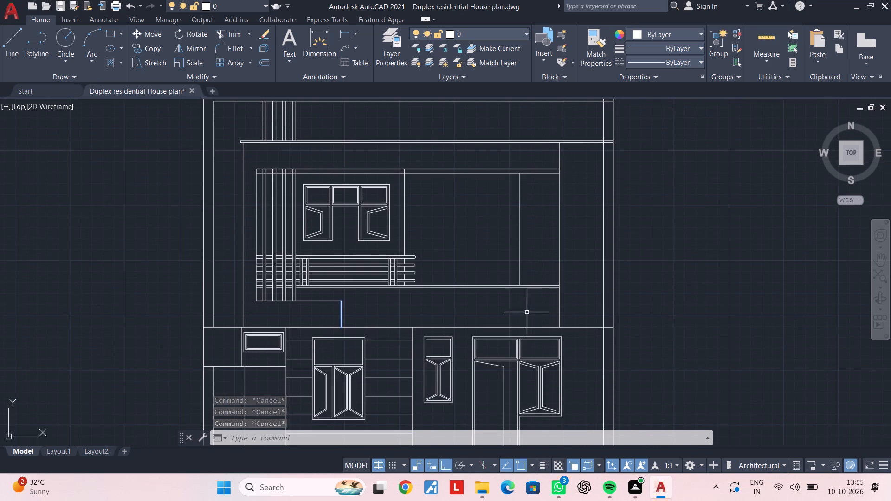
scroll(524, 325, up, 2)
middle_drag(482, 256, 459, 388)
scroll(470, 321, up, 1)
scroll(464, 351, down, 2)
middle_drag(470, 356, 477, 365)
middle_drag(455, 282, 461, 283)
text(L)
key(space)
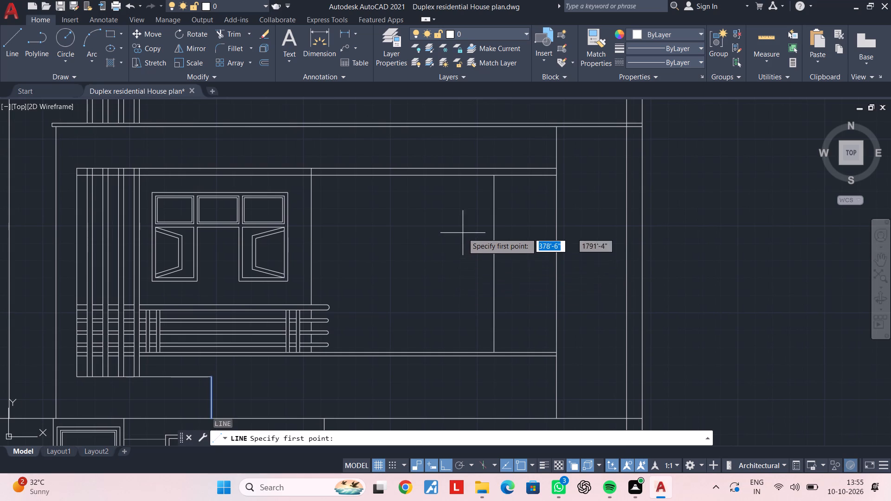
click(462, 175)
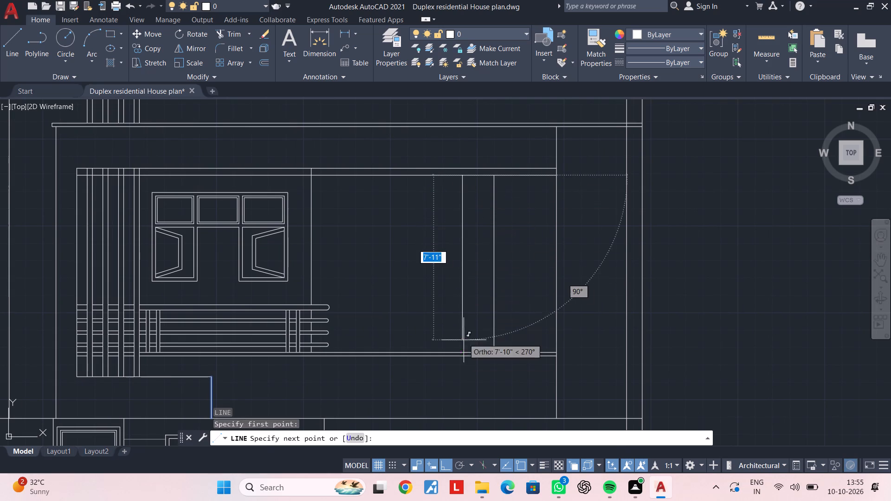
click(464, 358)
key(Escape)
key(Escape)
key(Escape)
key(Escape)
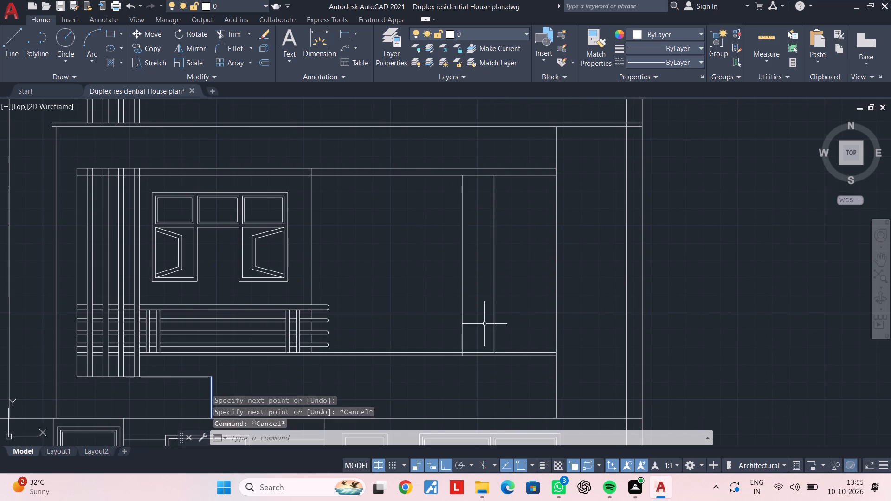
Draw a 3' horizontal line just below the lintel, from the first vertical line to the right wall line.
scroll(486, 303, up, 2)
scroll(486, 303, down, 2)
middle_drag(486, 303, 488, 266)
middle_drag(482, 250, 470, 331)
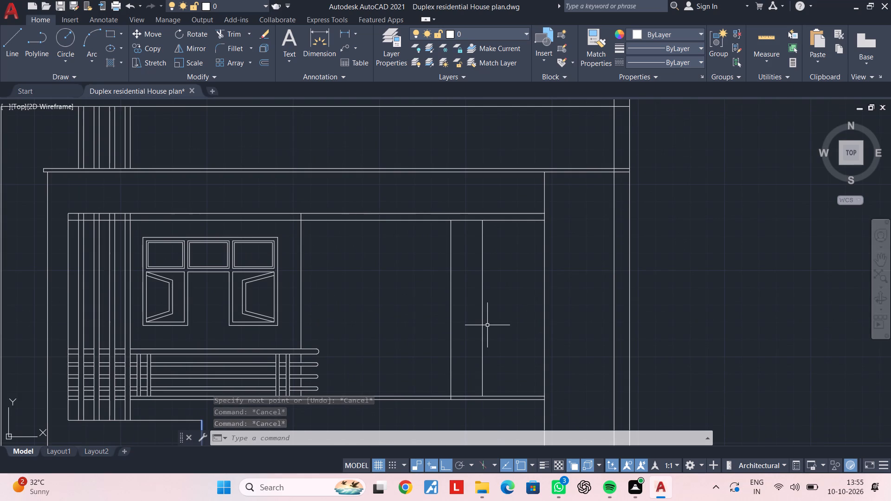
middle_drag(484, 338, 481, 345)
scroll(490, 301, up, 2)
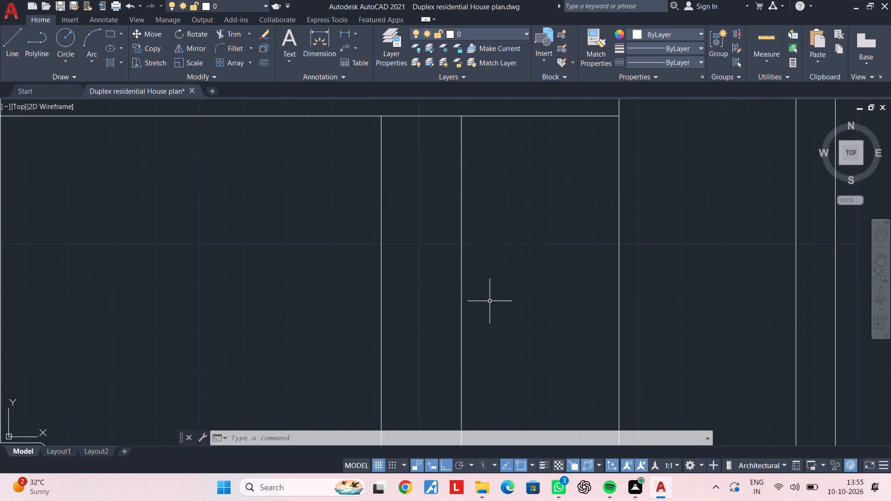
middle_drag(490, 300, 466, 374)
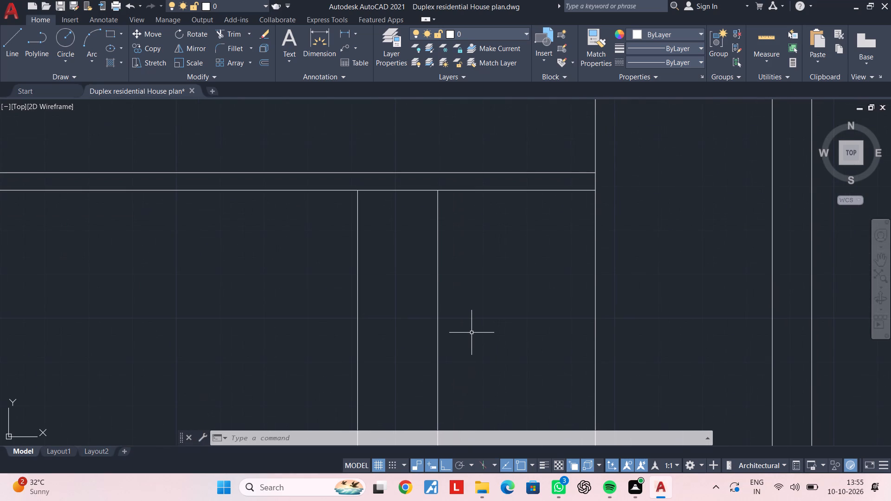
middle_drag(471, 332, 469, 353)
key(Escape)
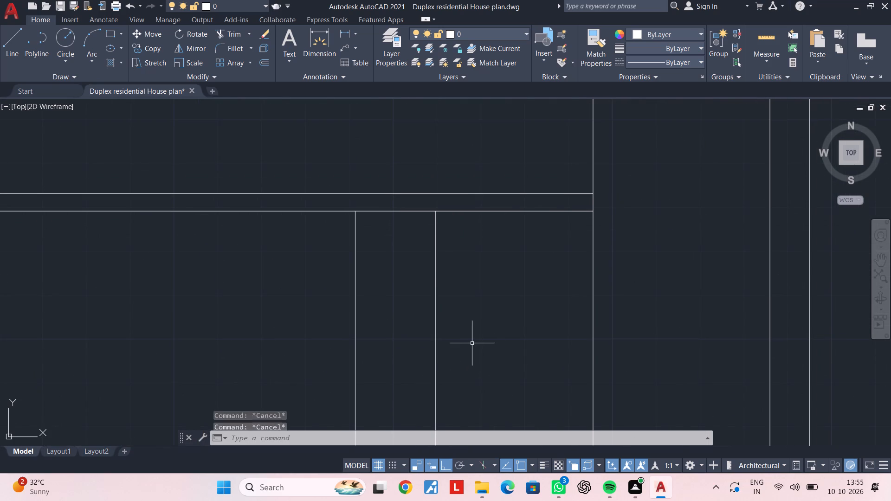
key(l)
key(space)
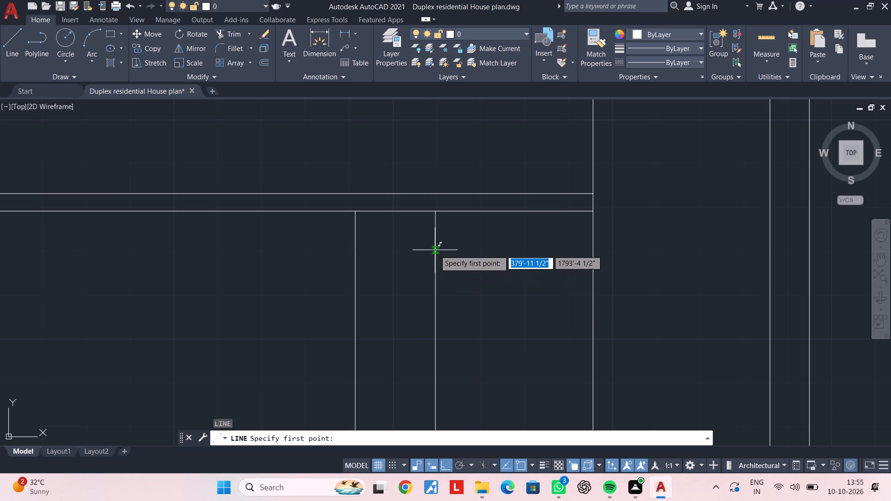
click(435, 249)
click(594, 250)
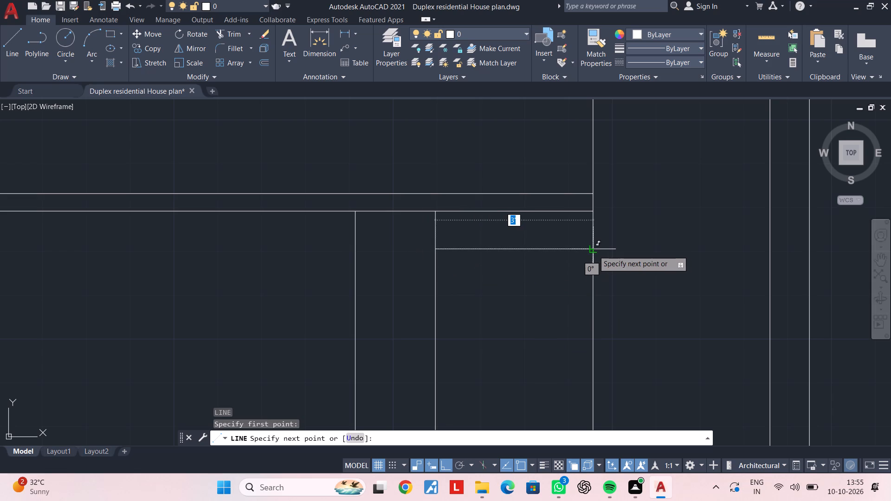
key(Escape)
key(Escape)
key(Escape)
key(Escape)
key(Escape)
key(Escape)
key(Escape)
key(Escape)
Trim the part of the first vertical line that extends above the new 3' horizontal line.
text(TR)
key(space)
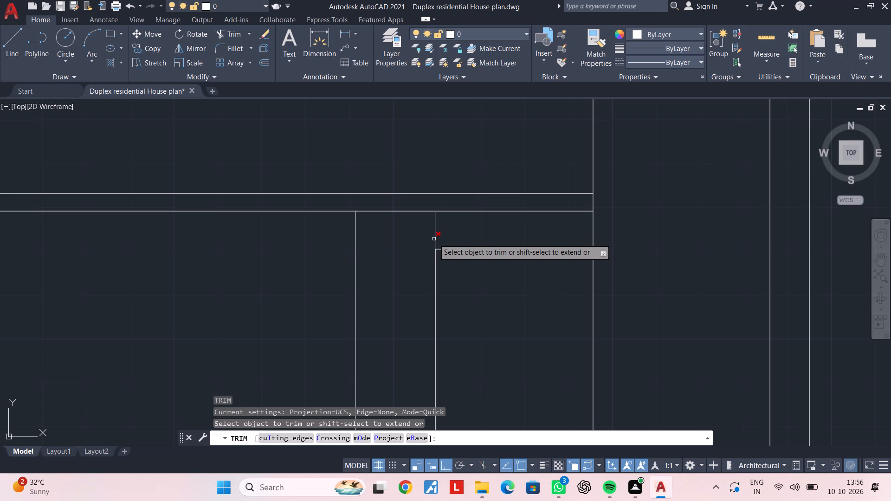
click(434, 239)
key(Escape)
key(Escape)
scroll(502, 301, down, 2)
middle_drag(502, 301, 500, 253)
key(Escape)
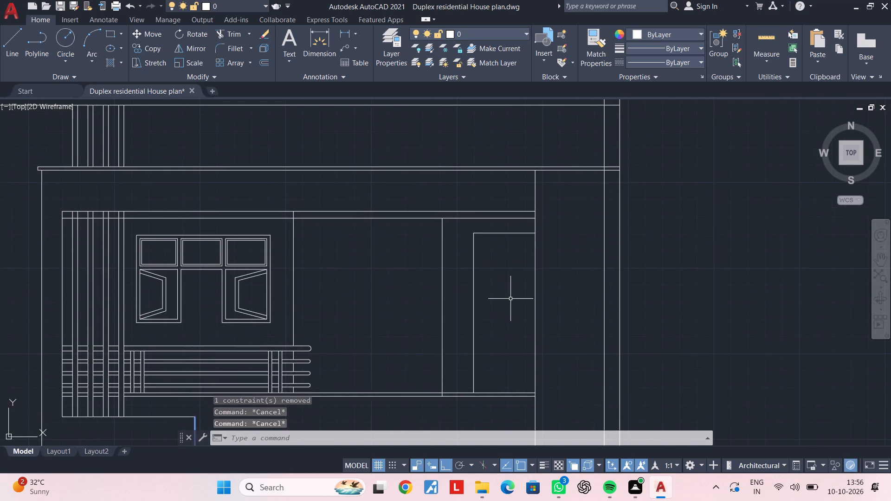
key(Escape)
middle_drag(511, 296, 503, 244)
key(Escape)
key(Escape)
key(Escape)
key(Escape)
key(Escape)
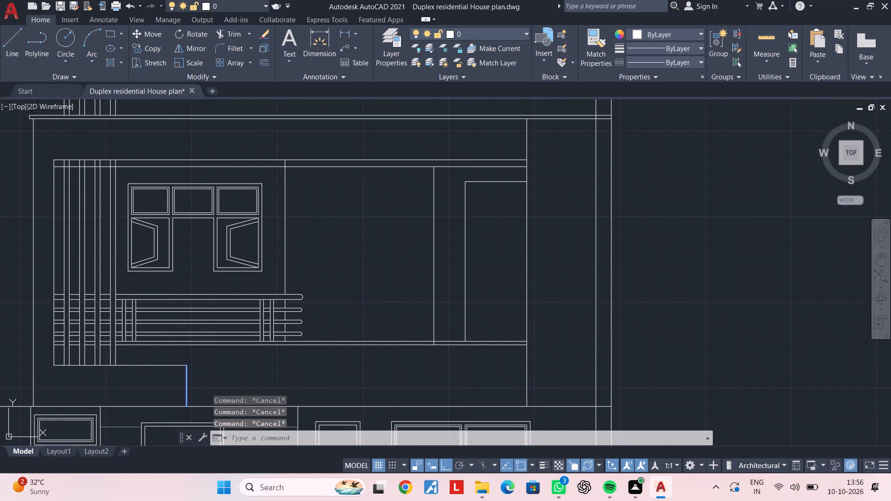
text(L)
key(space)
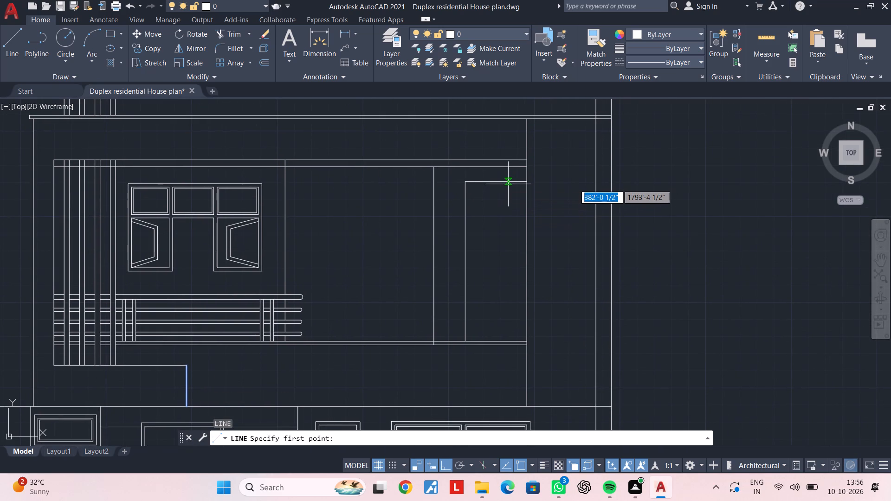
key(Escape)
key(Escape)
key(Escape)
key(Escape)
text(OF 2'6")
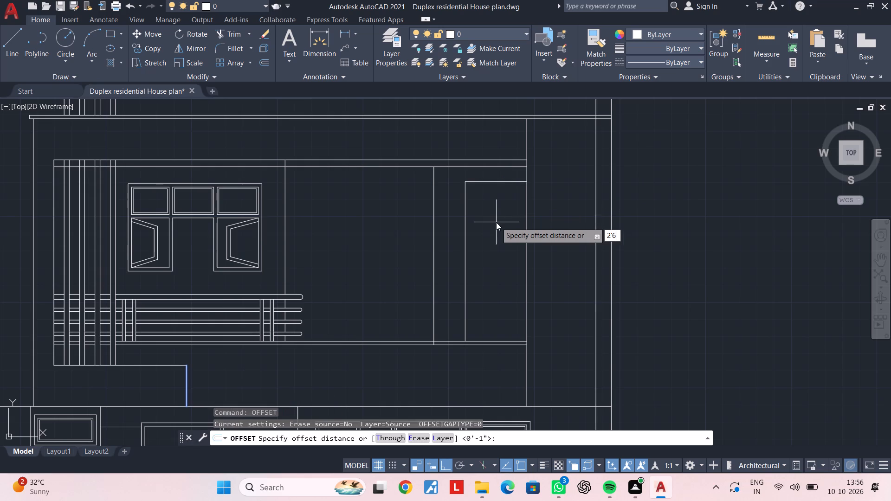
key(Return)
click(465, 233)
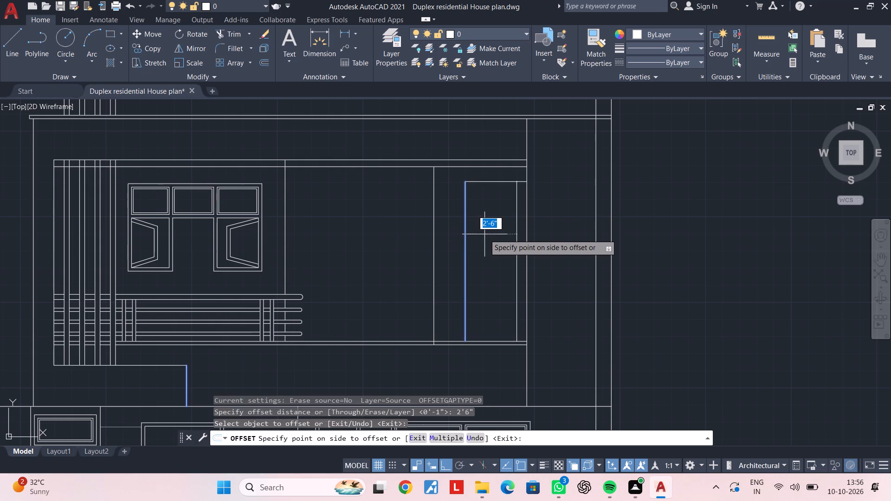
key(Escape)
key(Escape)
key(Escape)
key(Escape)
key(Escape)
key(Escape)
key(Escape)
Draw the door's right-hand vertical line, about 7'-9 1/2" long, from the 3' horizontal head line down to the floor slab's upper edge.
key(l)
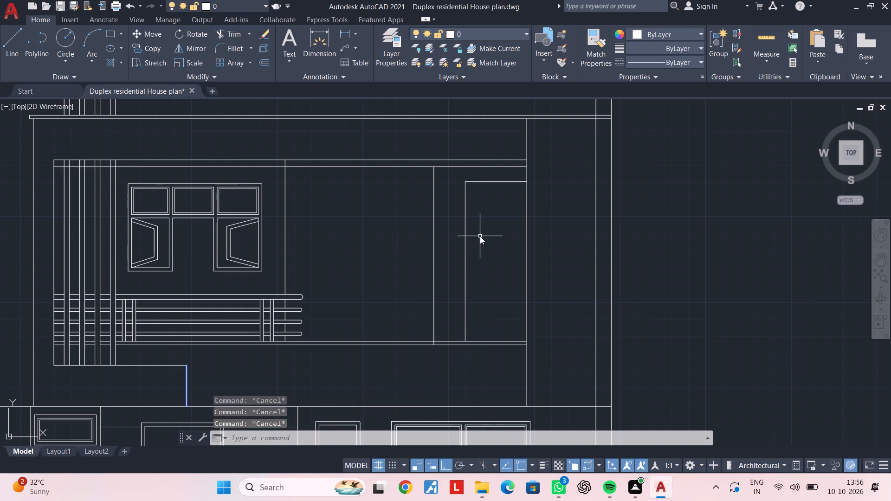
key(space)
scroll(504, 192, up, 1)
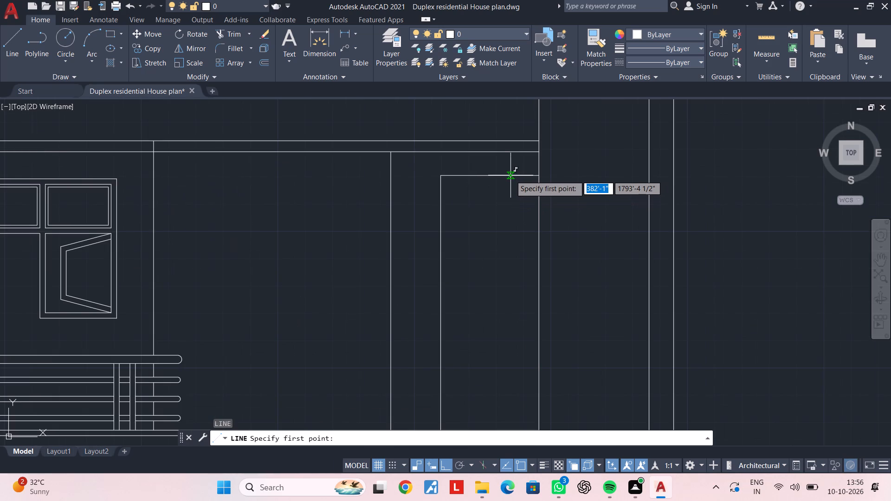
click(510, 175)
middle_drag(504, 308, 503, 198)
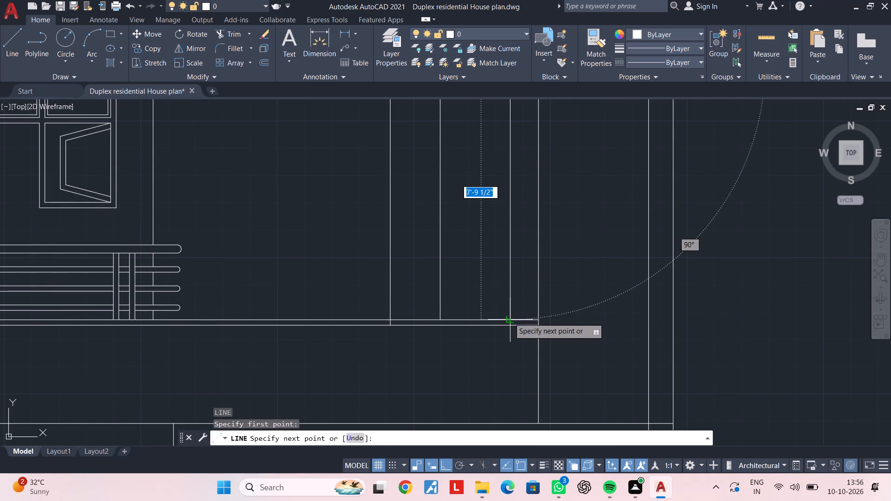
click(509, 318)
key(Escape)
key(Escape)
key(Escape)
key(Escape)
middle_drag(525, 231, 520, 240)
key(Escape)
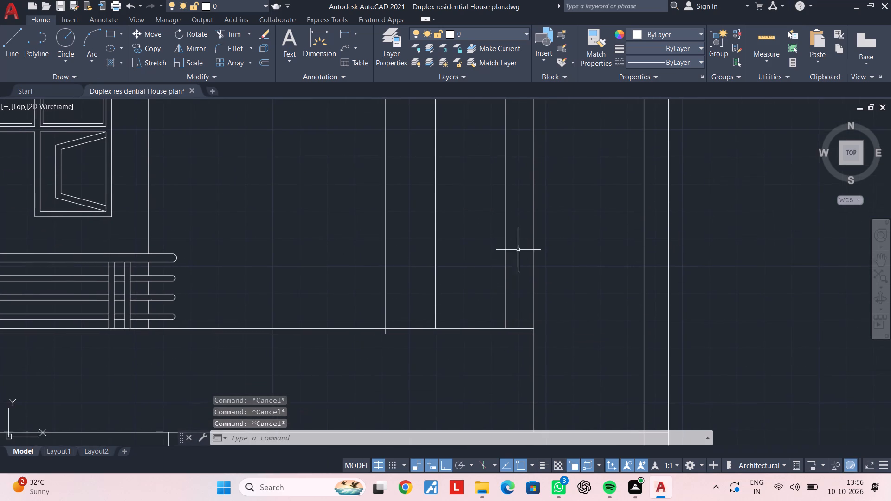
middle_drag(513, 276, 514, 246)
key(Escape)
key(Escape)
key(Escape)
key(Escape)
key(Escape)
key(Escape)
key(Escape)
key(Escape)
Draw a 2" vertical line across the floor slab, between the door's right side and the right wall line.
scroll(520, 319, up, 1)
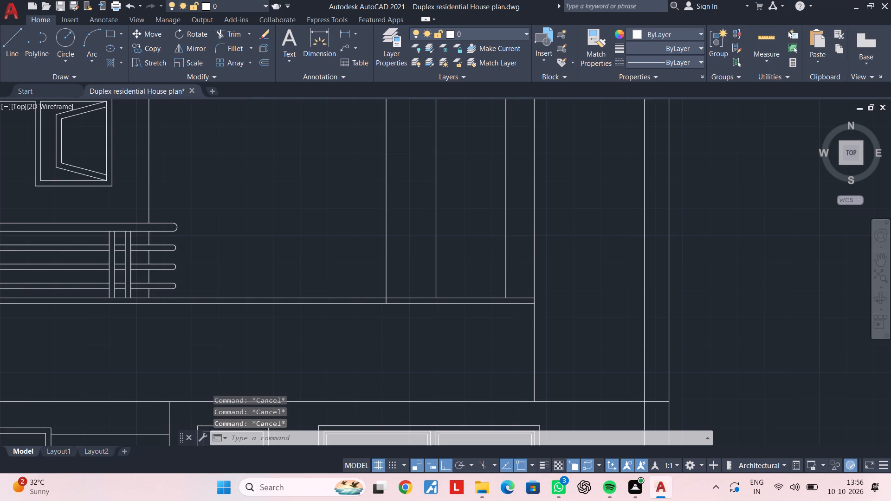
scroll(520, 319, up, 1)
key(Escape)
text(L)
key(space)
scroll(510, 297, up, 1)
click(491, 247)
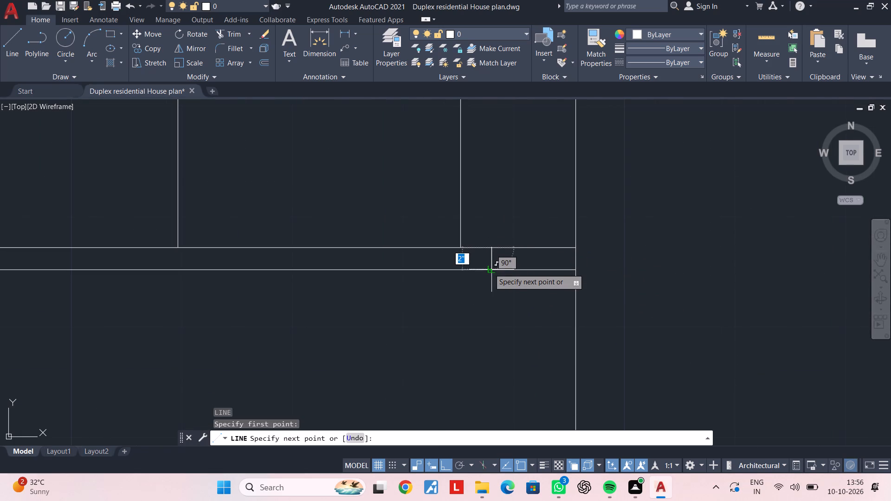
click(489, 269)
key(Escape)
key(Escape)
key(Escape)
key(Escape)
Trim both floor slab edges between the new 2" end line and the right wall line.
text(TR)
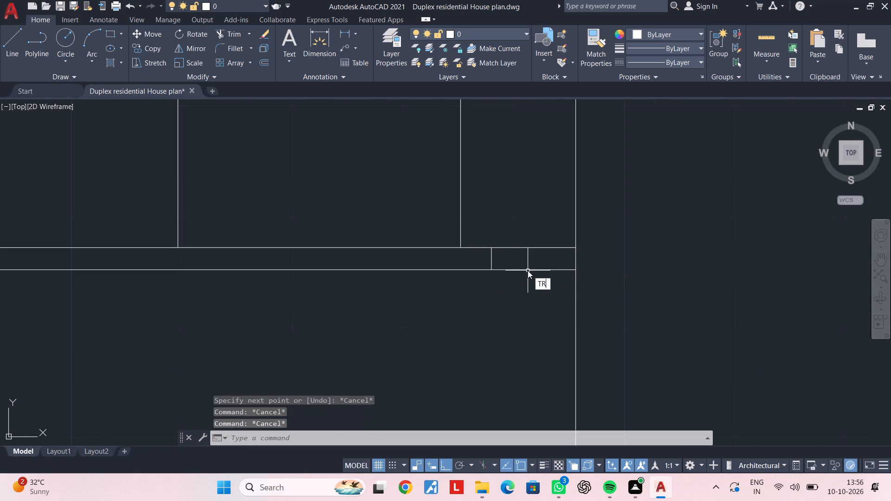
key(space)
click(529, 279)
click(530, 220)
scroll(520, 246, down, 3)
middle_drag(522, 251, 550, 347)
middle_drag(440, 361, 465, 353)
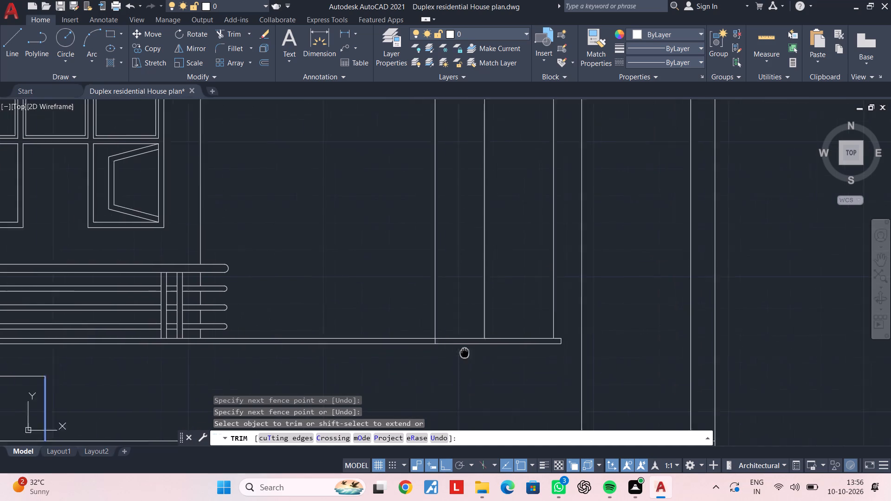
middle_drag(465, 353, 517, 339)
key(Escape)
Draw two 2" vertical lines across the floor slab, between the second vertical line and the door's left side.
scroll(465, 351, up, 2)
middle_drag(491, 334, 483, 321)
key(Escape)
key(Escape)
key(l)
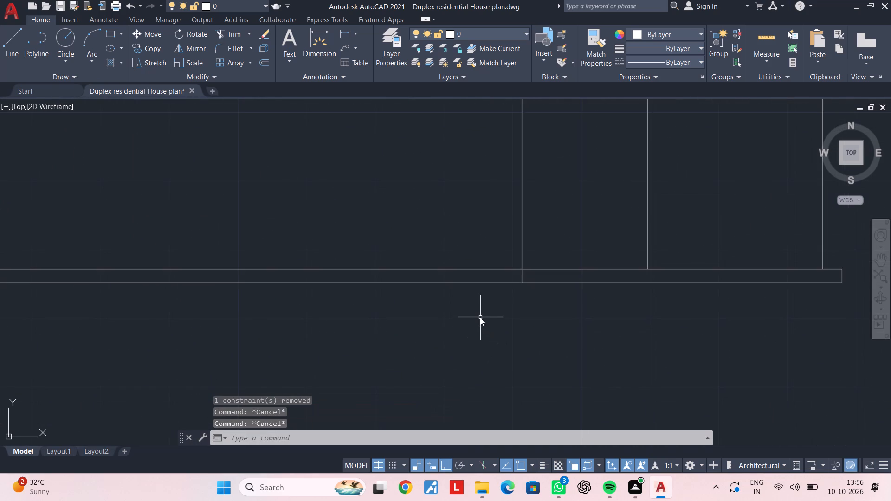
key(space)
scroll(480, 271, down, 2)
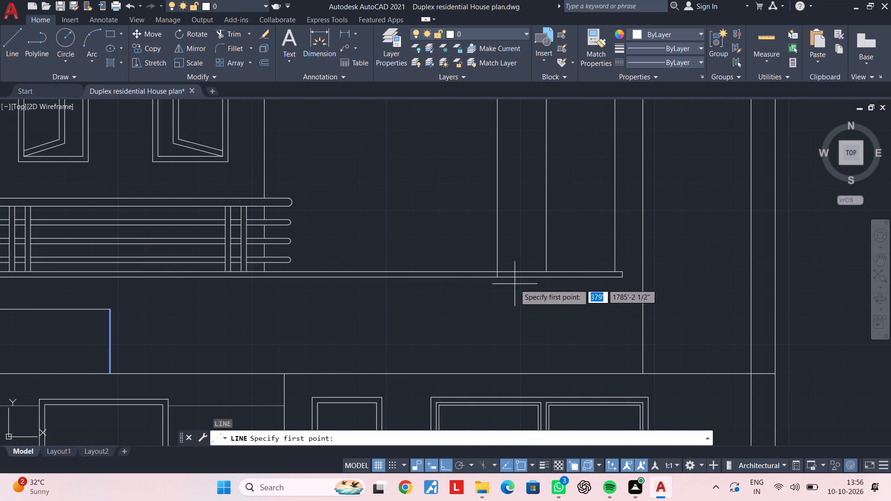
scroll(520, 273, up, 2)
click(541, 270)
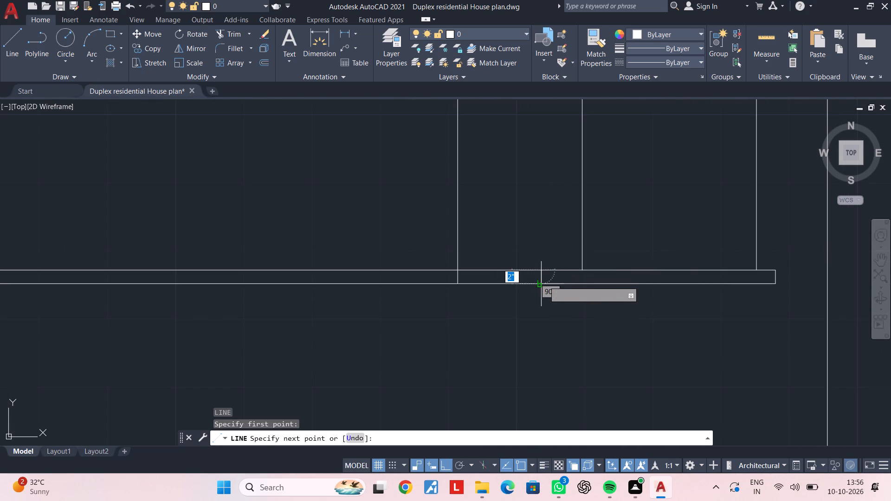
click(544, 283)
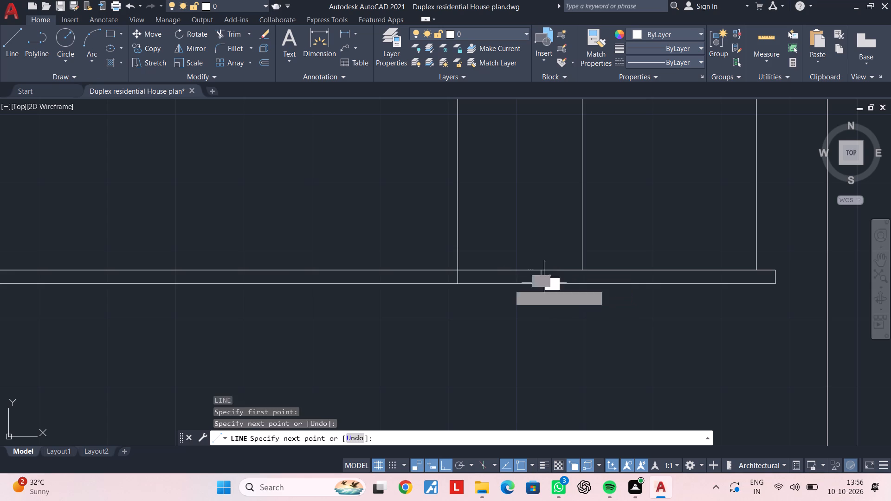
key(space)
key(space)
click(478, 269)
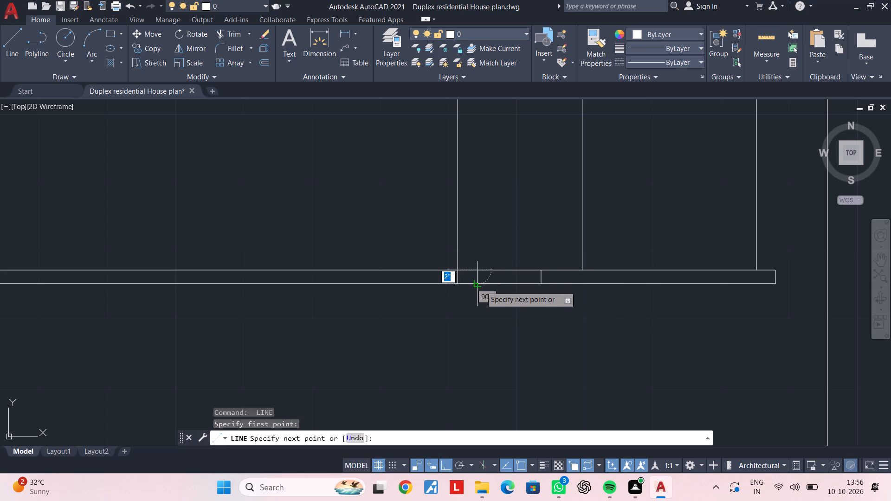
double_click(481, 286)
key(Escape)
key(Escape)
key(Escape)
Trim the slab edges between the two 2" lines and the piece of the second vertical line crossing the slab.
text(TR)
key(space)
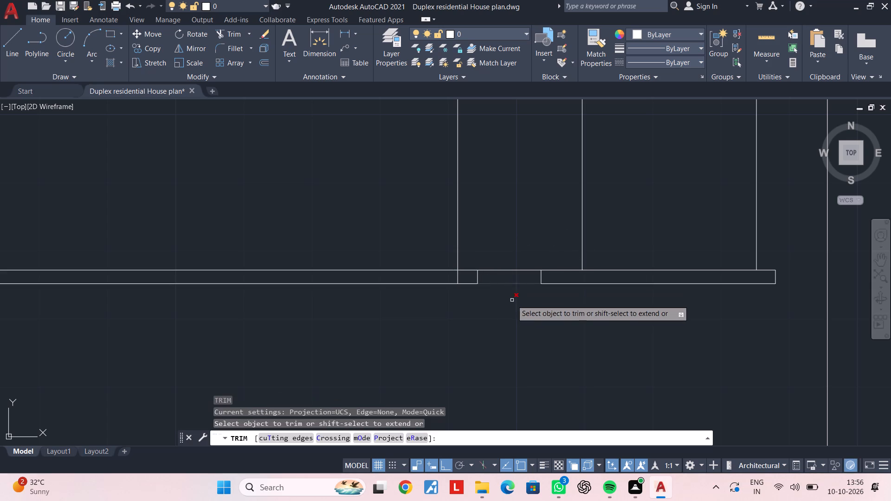
click(512, 301)
click(514, 227)
scroll(514, 227, down, 1)
middle_drag(516, 229, 524, 283)
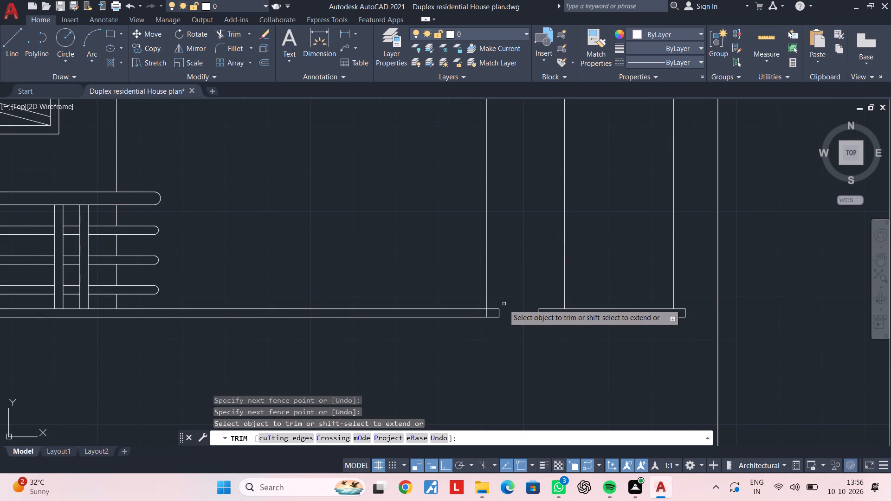
scroll(477, 330, up, 1)
click(491, 303)
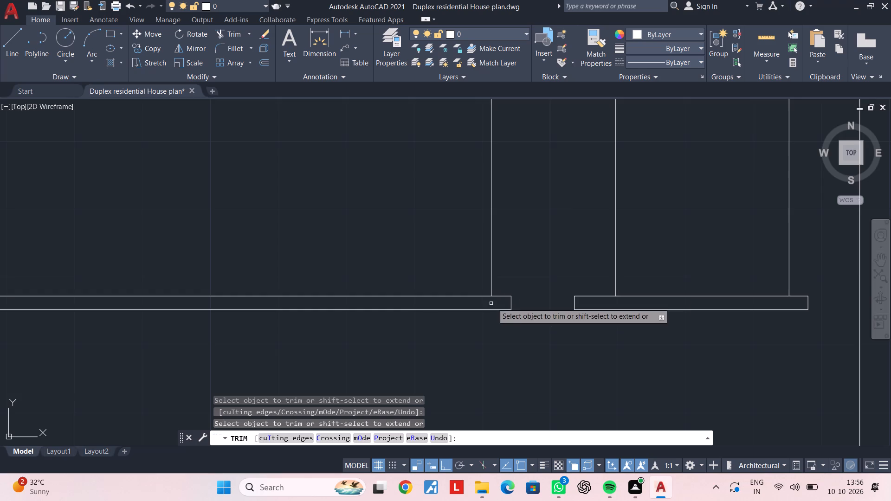
Trim the door's head line between the door's right side and the right wall line.
scroll(542, 274, down, 3)
middle_drag(545, 219, 513, 316)
scroll(577, 225, up, 3)
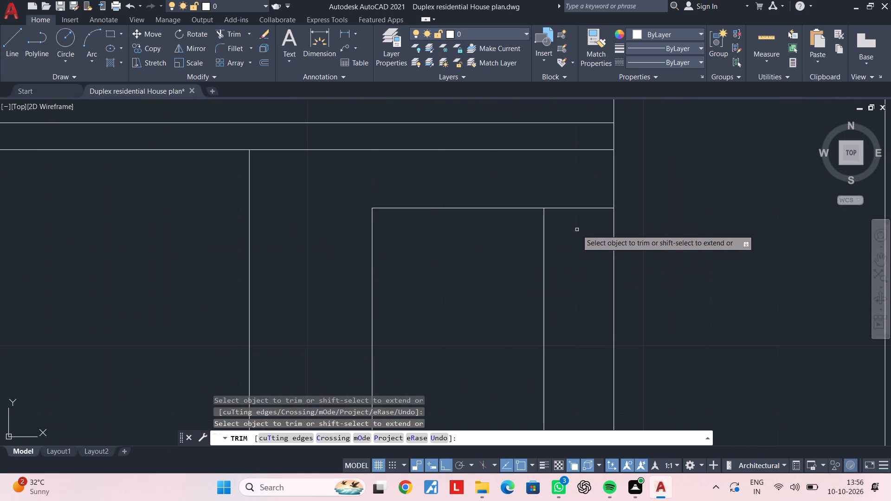
click(577, 238)
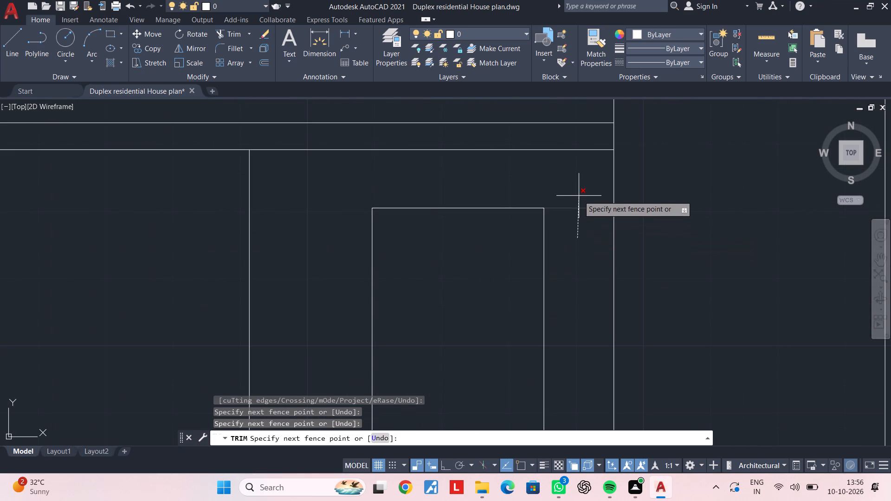
click(579, 196)
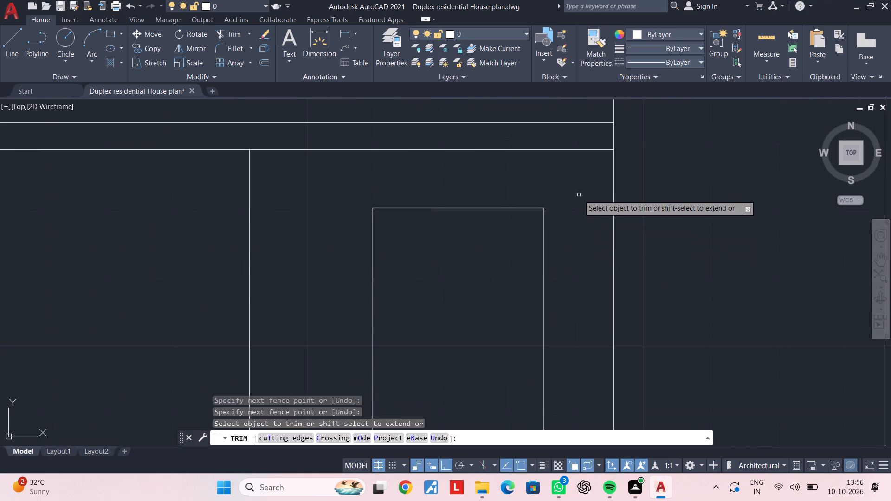
middle_drag(577, 186, 553, 291)
key(Escape)
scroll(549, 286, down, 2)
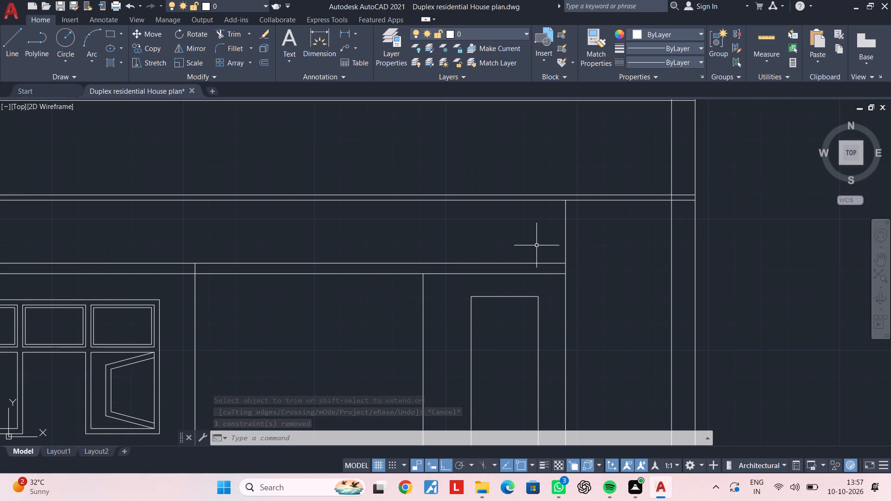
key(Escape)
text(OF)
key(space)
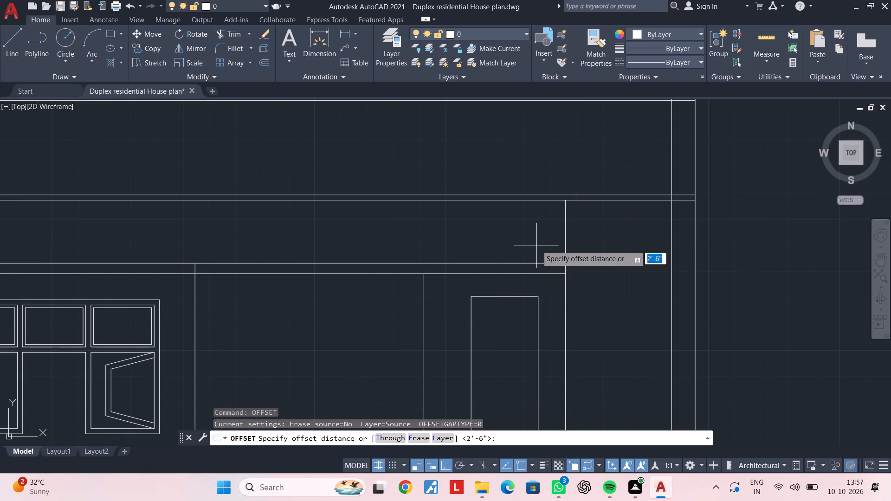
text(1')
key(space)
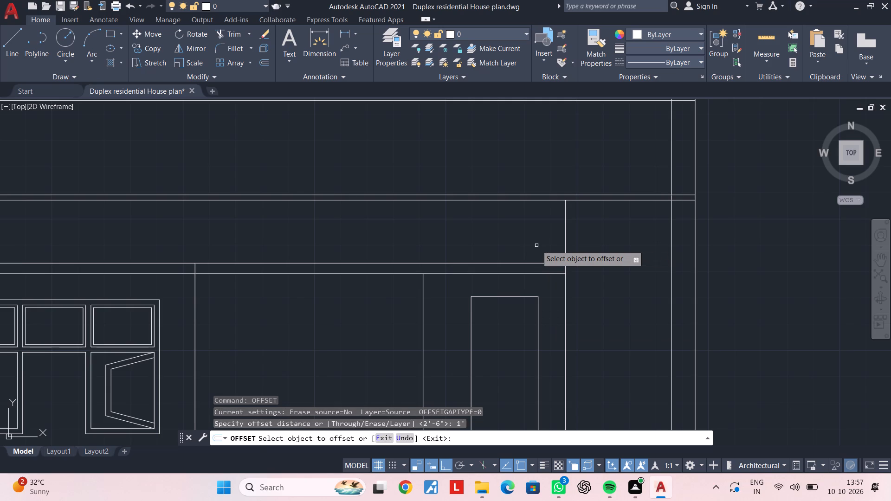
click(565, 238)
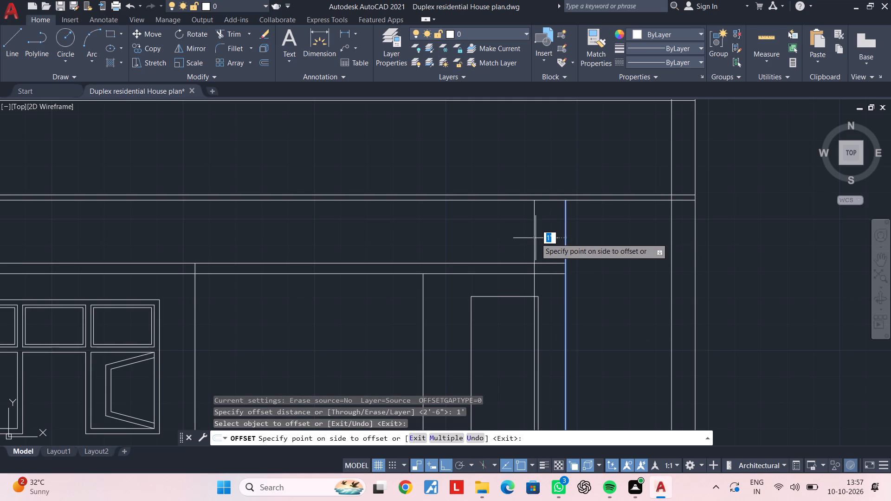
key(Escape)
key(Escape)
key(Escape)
Draw a vertical line near the right wall line, from the lintel's lower edge up to the slab line above.
text(L)
key(space)
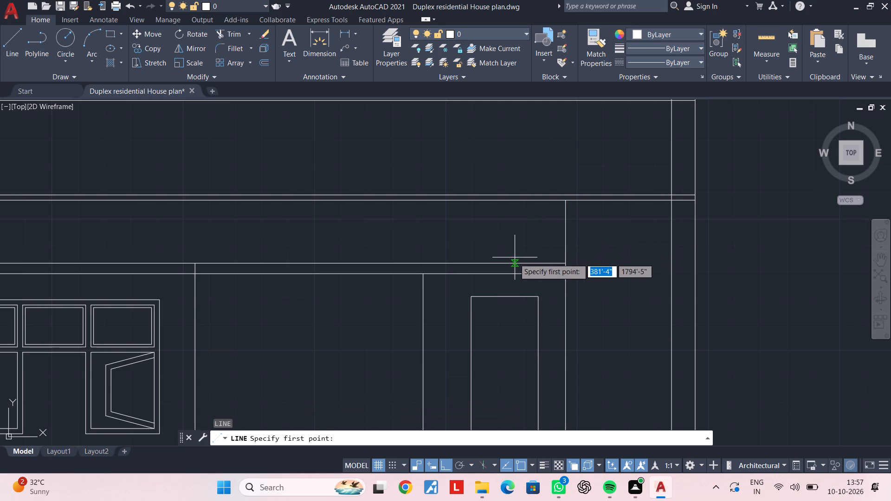
click(523, 275)
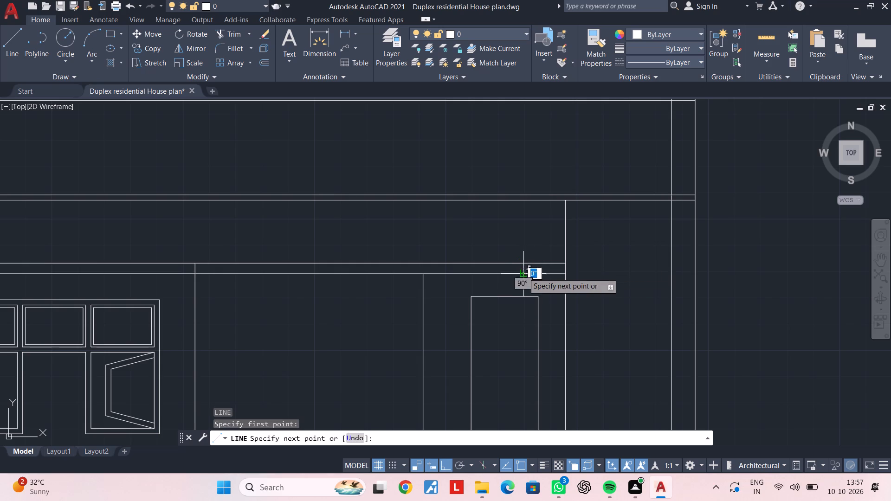
click(521, 202)
key(Escape)
key(Escape)
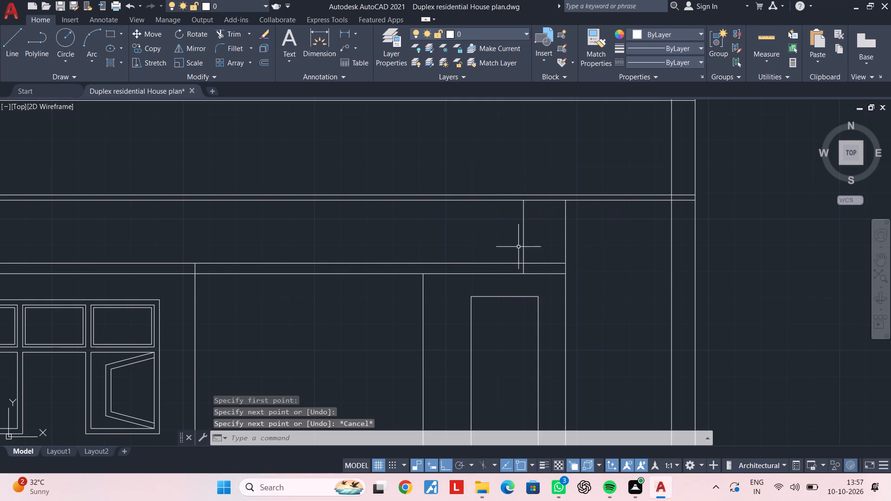
Trim both lintel edges between the new vertical line and the right wall line.
scroll(528, 278, up, 3)
key(Escape)
key(Escape)
text(TR)
key(space)
click(562, 277)
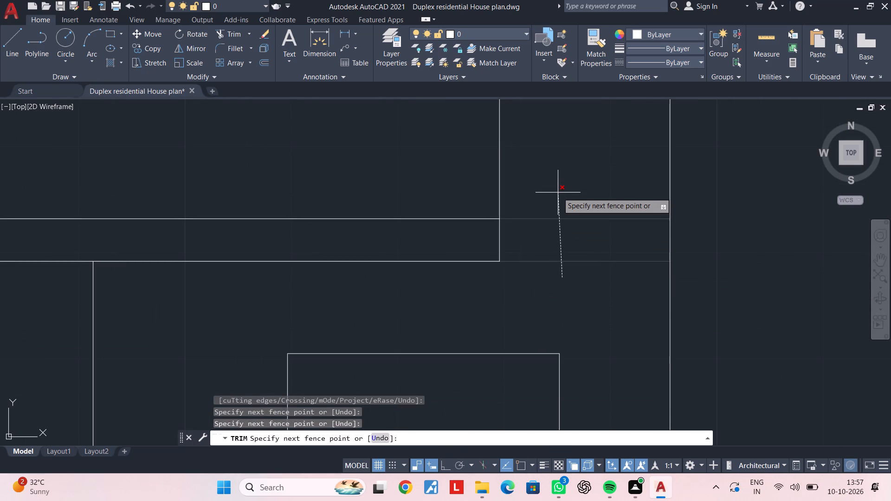
click(558, 193)
key(Escape)
middle_drag(488, 223, 558, 234)
key(Escape)
key(Escape)
key(Escape)
key(Escape)
key(Escape)
key(Escape)
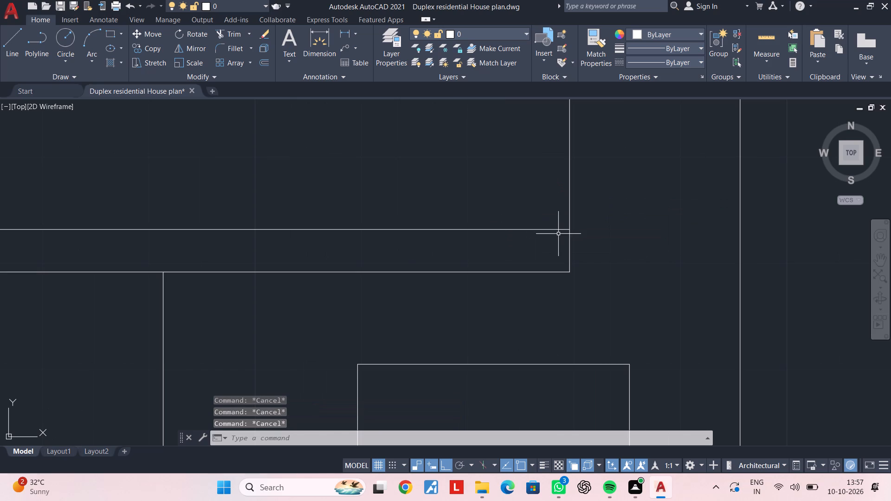
key(Escape)
key(Escape)
key(Escape)
key(Escape)
key(Escape)
key(Escape)
Draw a step at the lintel's right end: a short line left along its upper edge, followed by a 4" vertical to its lower edge.
text(L)
key(space)
click(572, 230)
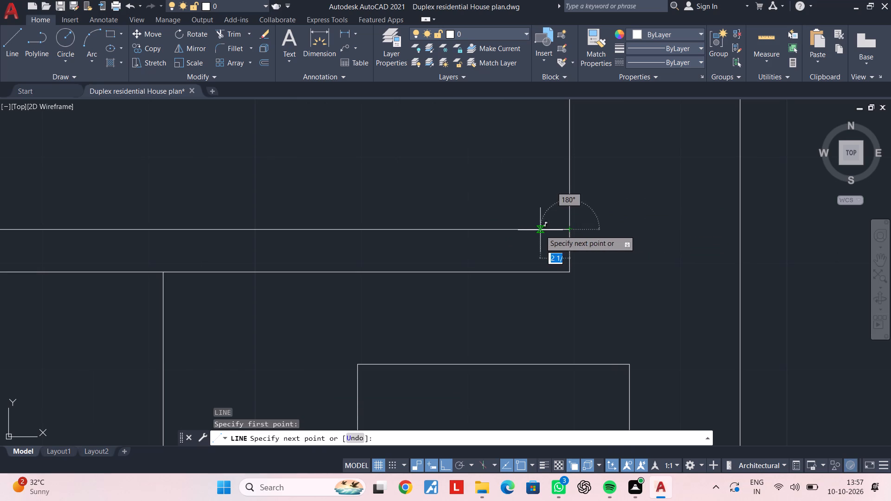
click(527, 231)
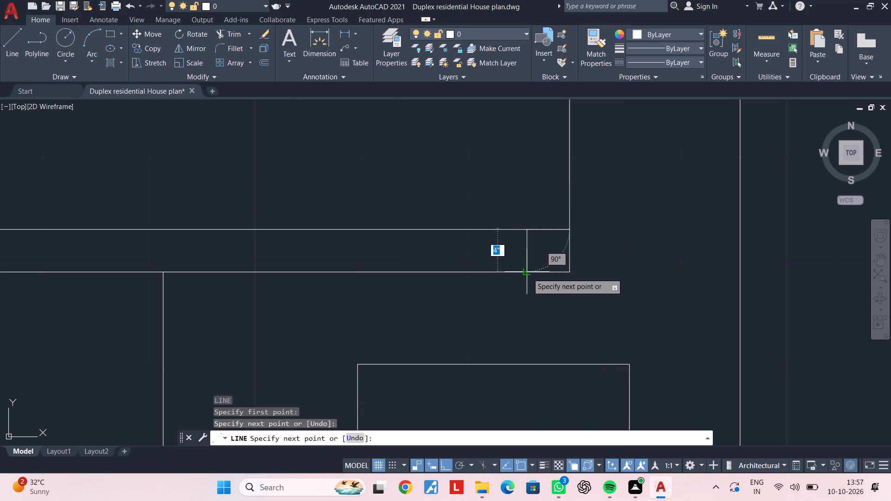
click(527, 273)
key(Escape)
key(Escape)
key(Escape)
key(Escape)
Trim the leftover vertical and lower-edge segments beyond the new 4" step at the lintel's right end.
key(t)
key(r)
key(space)
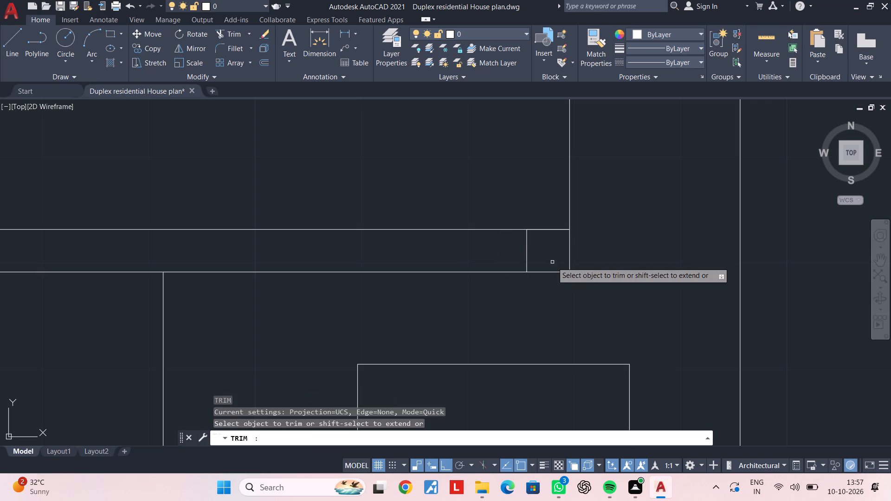
click(570, 244)
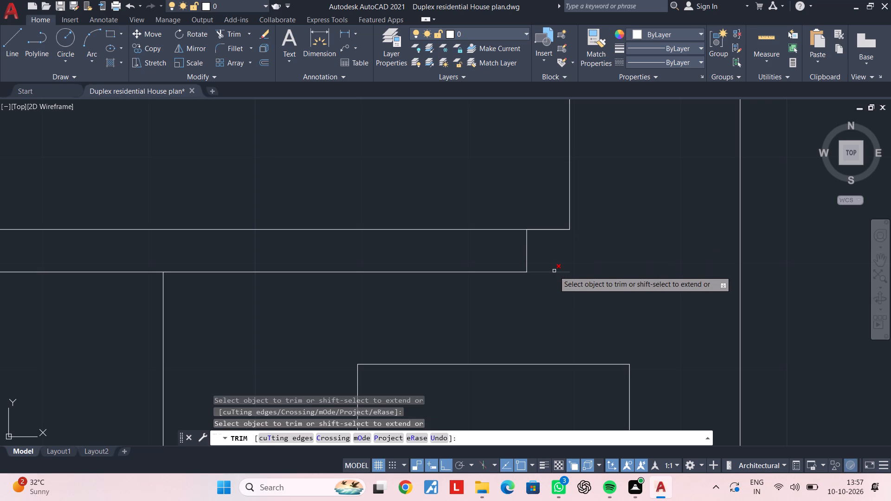
click(554, 272)
key(Escape)
scroll(562, 275, down, 3)
middle_click(564, 275)
key(Escape)
key(Escape)
key(Escape)
key(Escape)
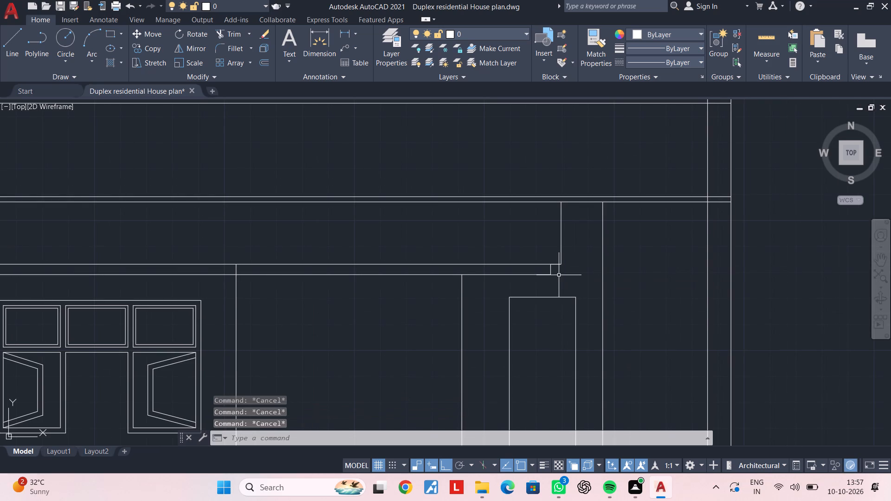
Offset the upper-floor door opening's left, right and head lines 2" inward to form the frame.
middle_drag(517, 306, 565, 281)
key(Escape)
middle_drag(572, 284, 572, 235)
key(Escape)
scroll(548, 283, down, 2)
middle_drag(547, 278, 542, 215)
key(Escape)
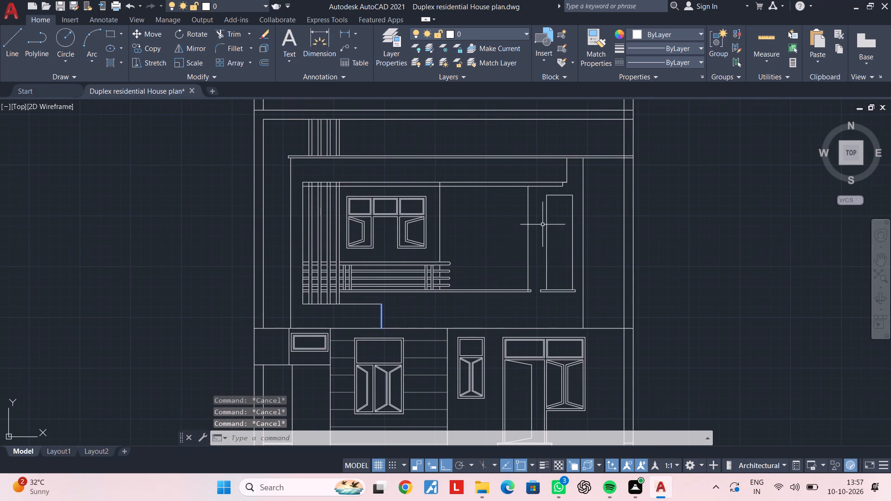
scroll(564, 260, up, 2)
middle_drag(565, 225, 543, 304)
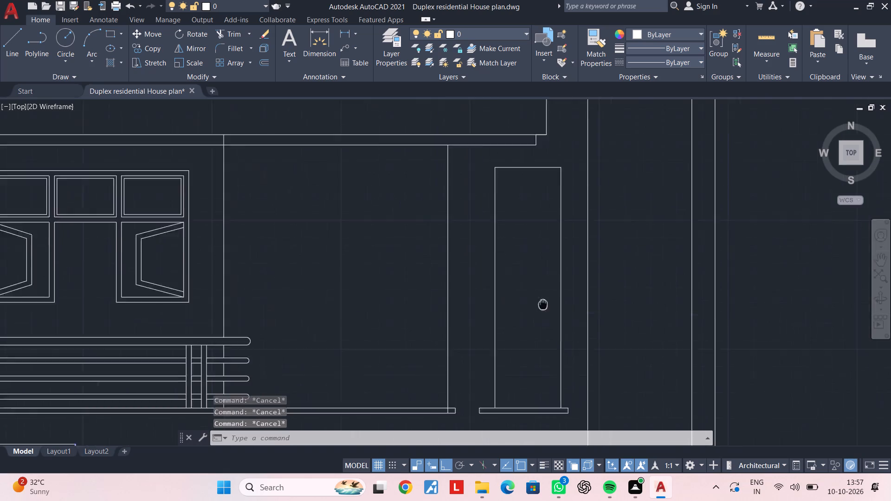
middle_drag(543, 304, 538, 349)
key(Escape)
click(554, 213)
middle_drag(460, 336, 480, 300)
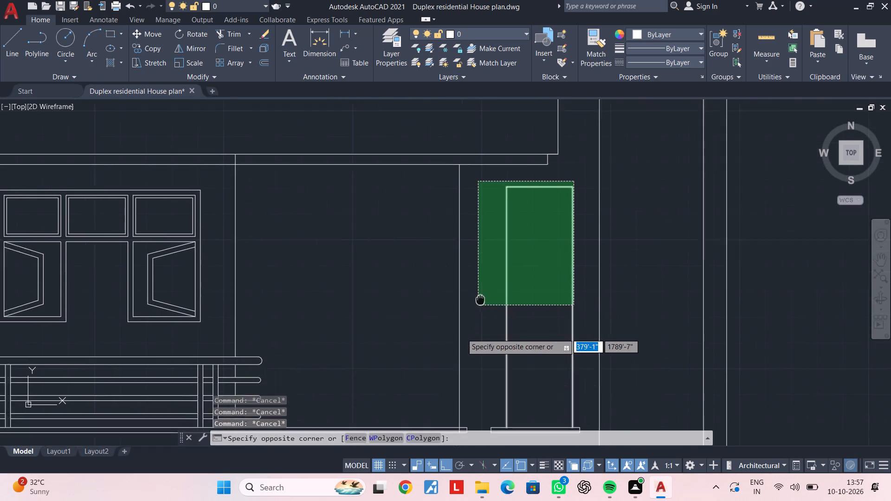
middle_drag(480, 300, 496, 257)
click(517, 319)
text(OF)
key(space)
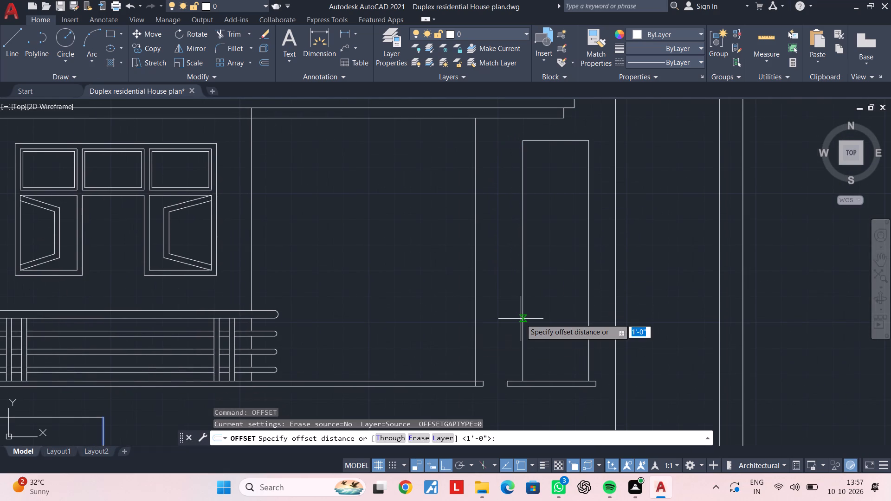
text(2")
key(Return)
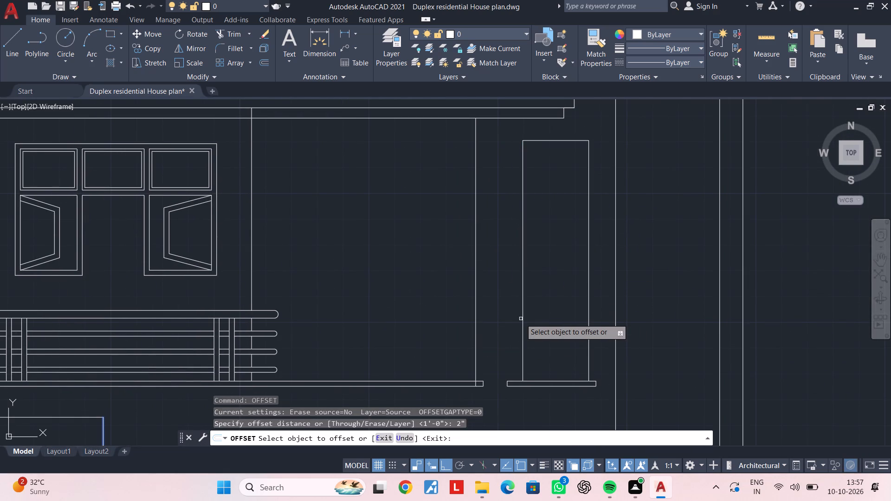
click(523, 316)
click(542, 316)
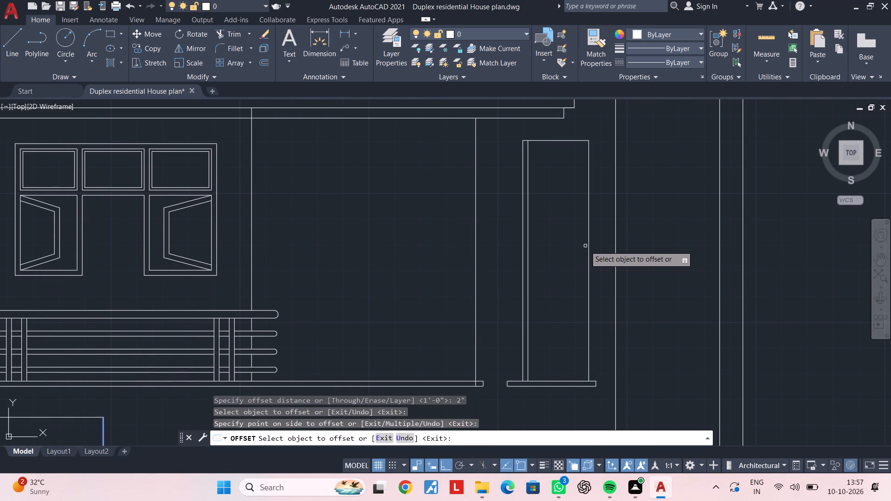
click(588, 242)
click(557, 248)
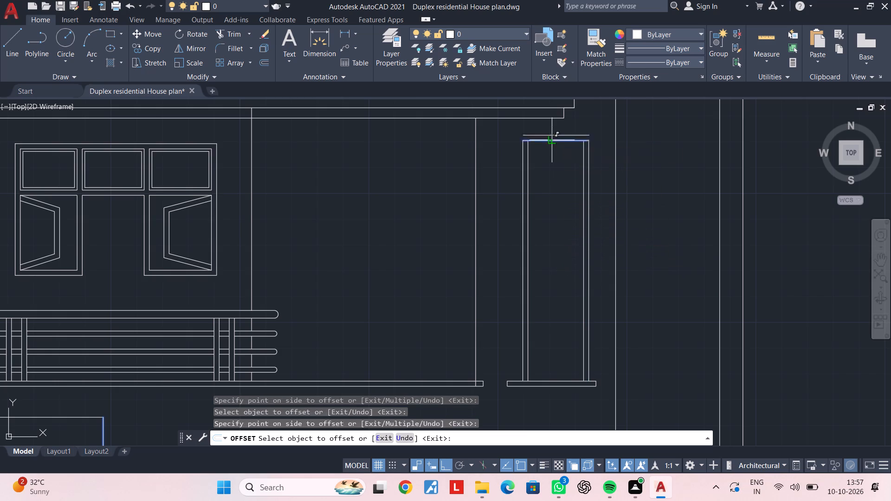
click(552, 140)
click(551, 165)
key(Escape)
key(Escape)
key(Escape)
Trim the overlapping inner frame lines at both upper corners of the upper-floor door.
key(t)
key(r)
key(space)
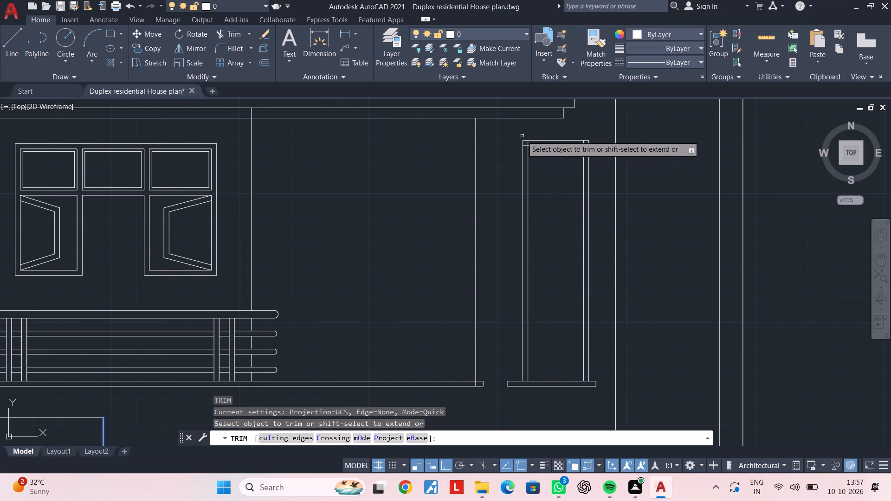
scroll(522, 134, up, 4)
click(553, 175)
click(529, 197)
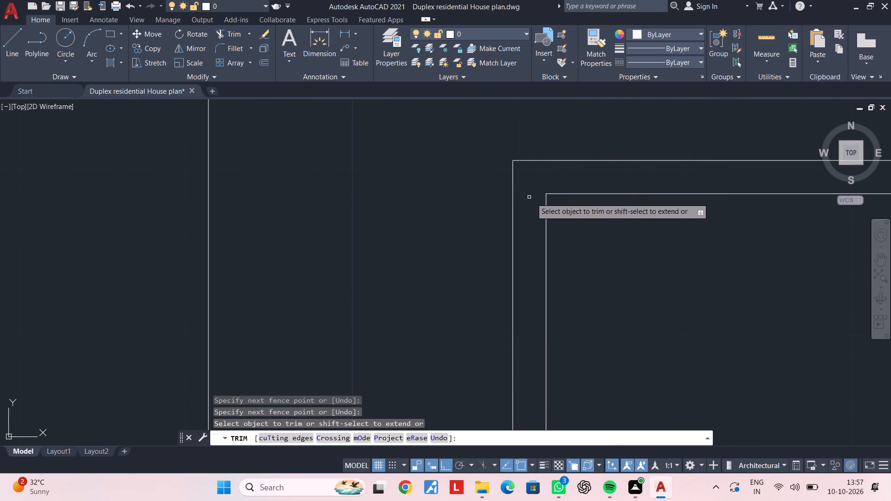
scroll(622, 225, down, 2)
middle_drag(650, 238, 524, 243)
scroll(627, 214, up, 2)
drag(600, 239, 600, 234)
click(581, 208)
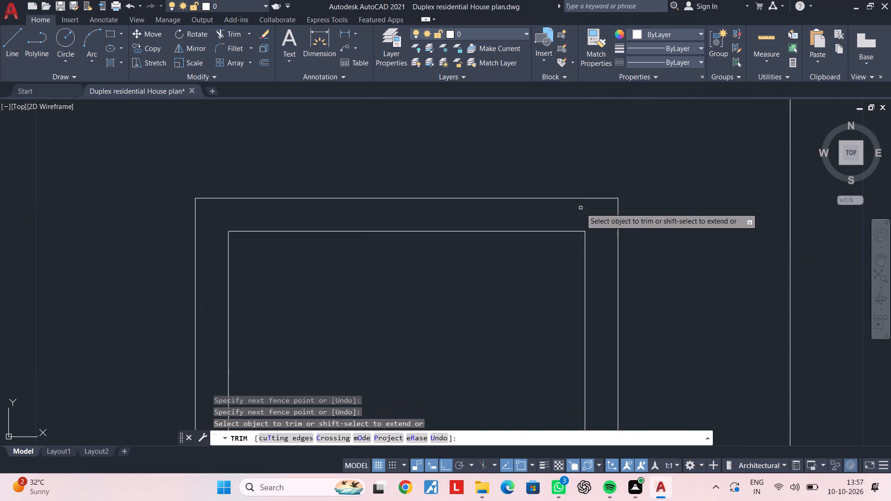
key(Escape)
Join the door frame's three inner lines into one polyline.
click(596, 220)
middle_drag(508, 263, 583, 233)
click(297, 293)
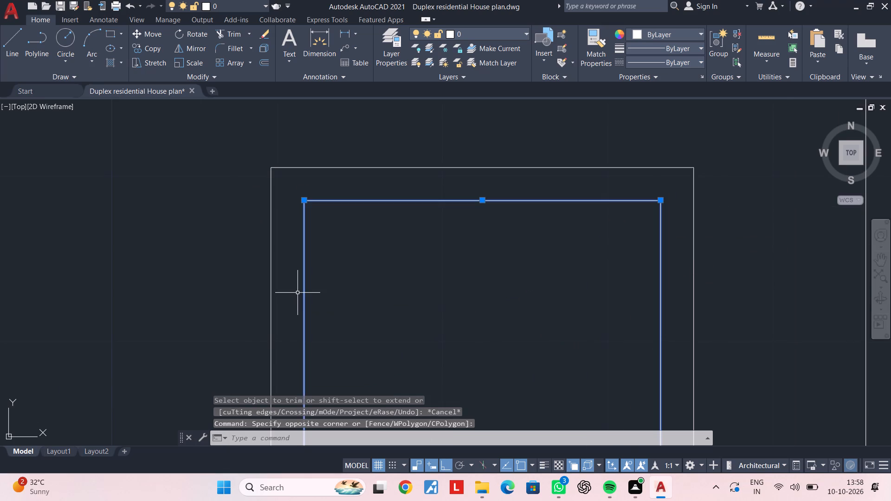
text(J)
key(space)
Join the door frame's three outer lines into one polyline.
click(508, 133)
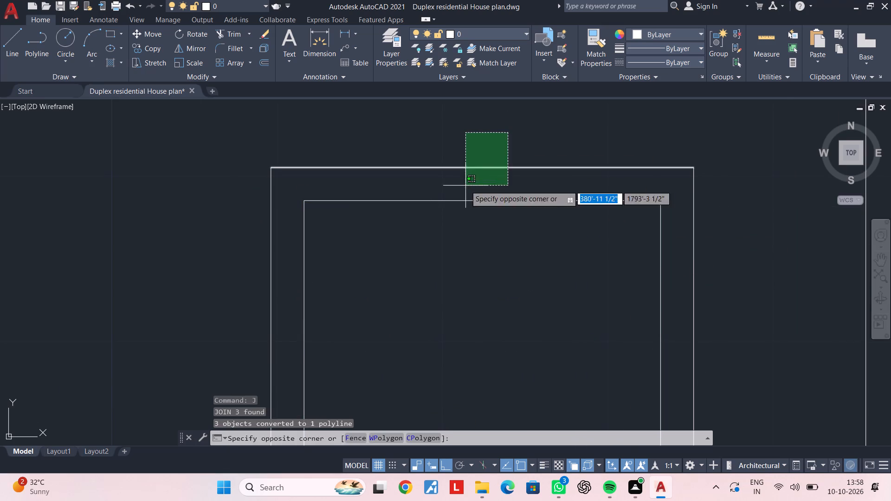
click(465, 186)
click(713, 185)
click(680, 192)
click(292, 194)
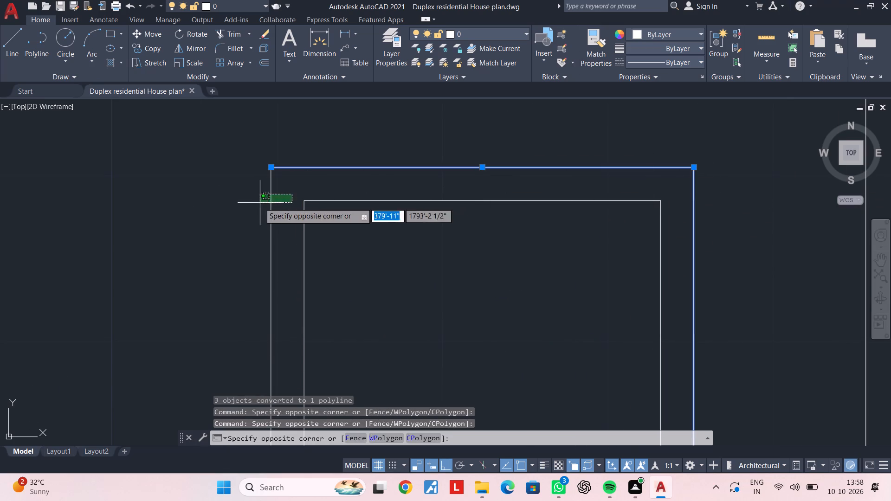
click(254, 204)
text(J)
key(space)
Trim the wall line left of the upper-floor door where it crosses the floor slab's end.
scroll(254, 206, down, 3)
scroll(361, 228, down, 2)
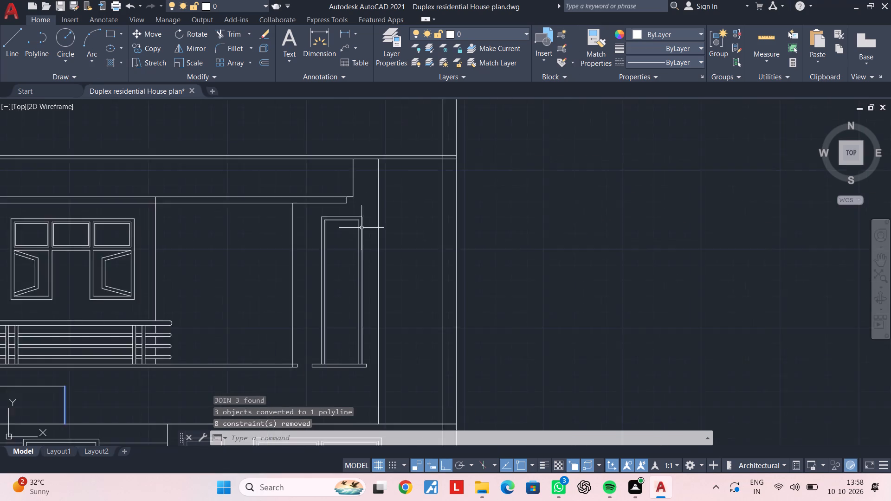
middle_drag(362, 228, 465, 192)
scroll(440, 257, up, 2)
middle_drag(412, 253, 457, 162)
middle_drag(420, 210, 479, 192)
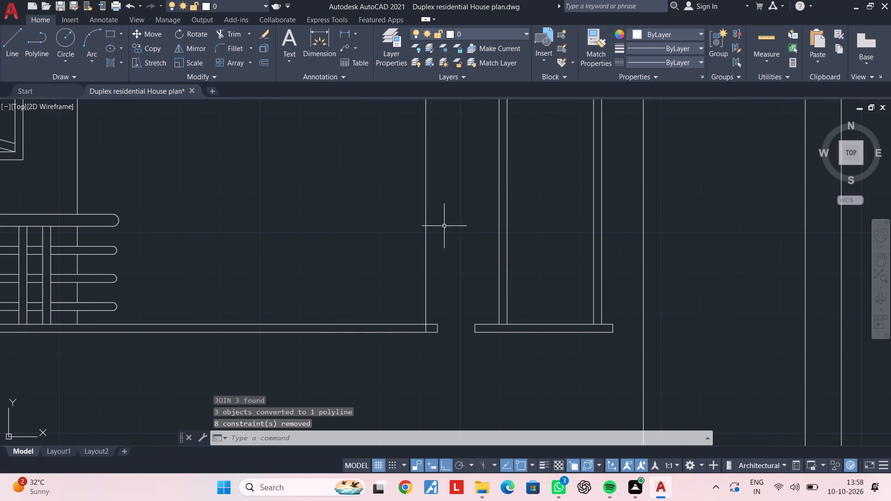
middle_drag(474, 221, 517, 218)
key(Escape)
key(t)
key(r)
key(space)
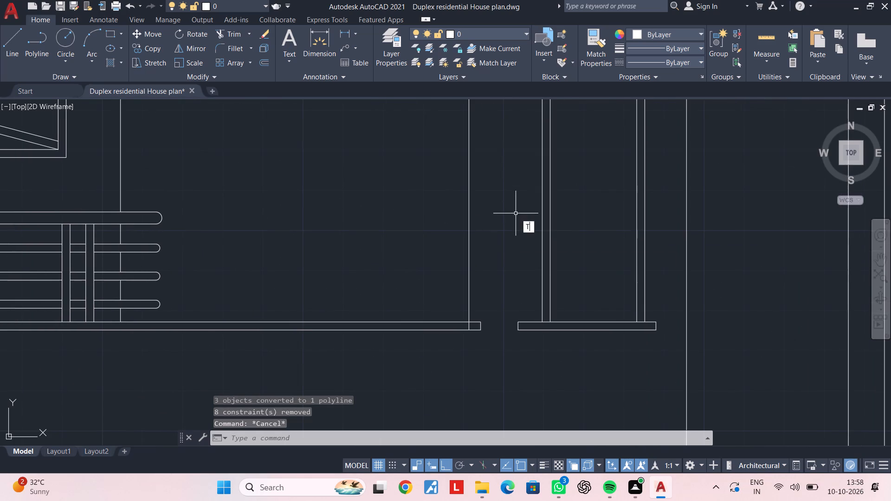
scroll(476, 325, up, 1)
click(464, 330)
key(Escape)
Examine the upper-floor recess, its new door frame and the surrounding front elevation.
scroll(491, 280, down, 3)
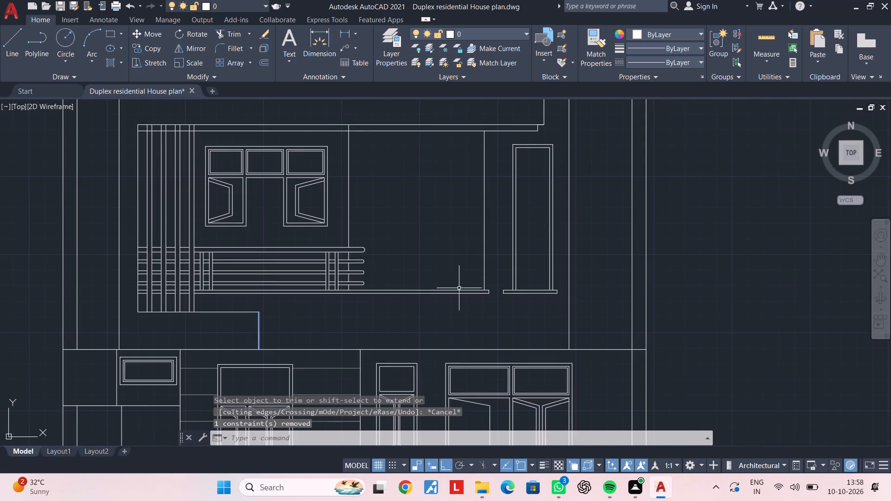
middle_drag(368, 302, 411, 349)
middle_drag(445, 293, 406, 315)
middle_drag(435, 264, 413, 305)
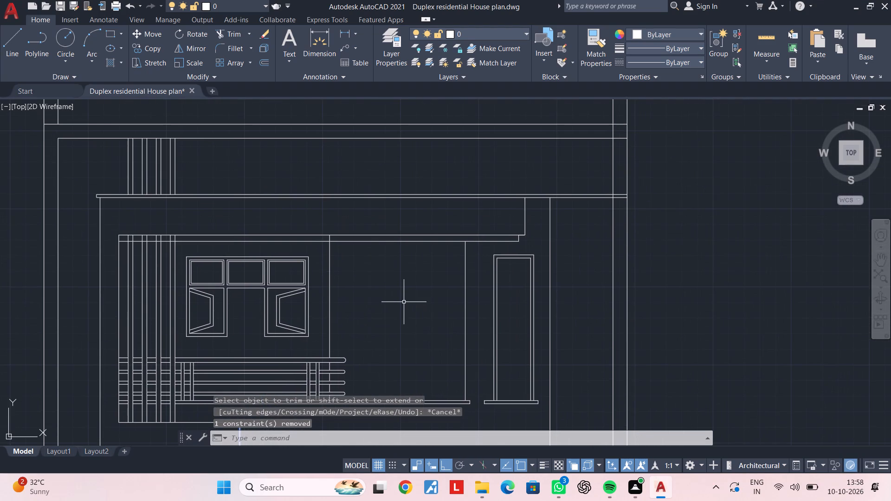
middle_drag(397, 292, 492, 277)
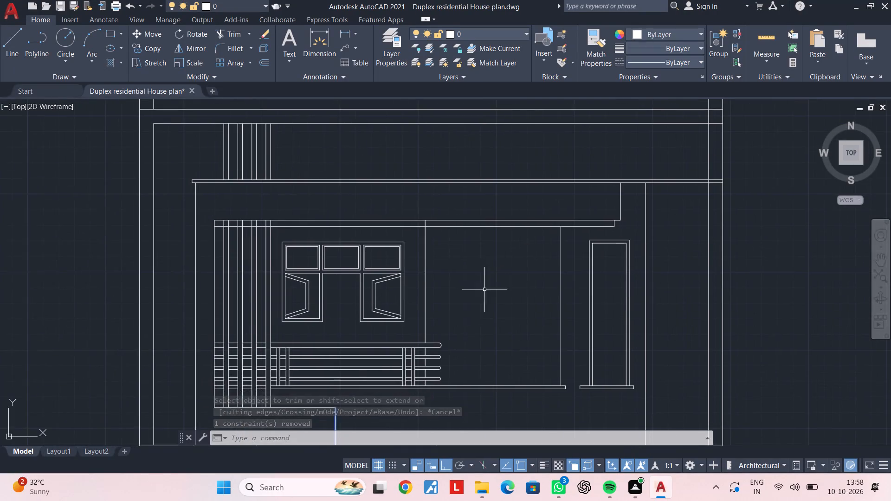
middle_drag(480, 298, 486, 258)
key(Escape)
key(Escape)
scroll(482, 254, down, 2)
middle_drag(482, 255, 450, 237)
middle_drag(460, 234, 454, 271)
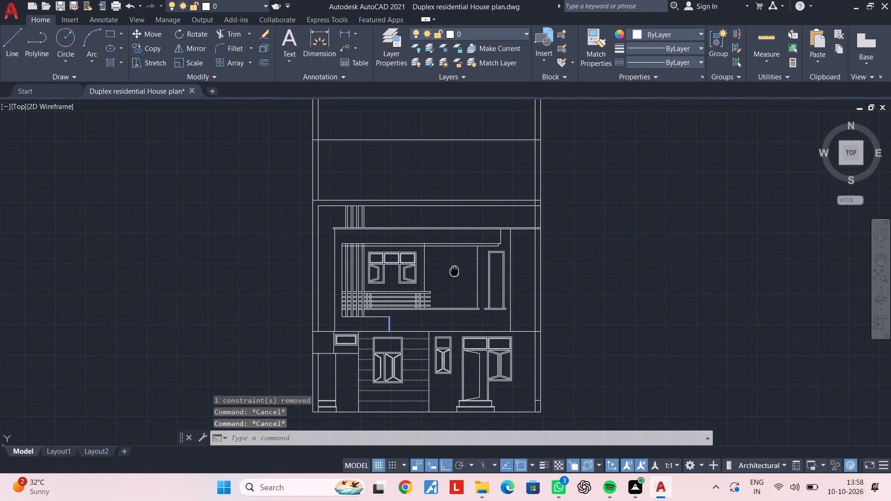
scroll(454, 271, down, 1)
scroll(454, 271, up, 2)
middle_drag(454, 269, 448, 276)
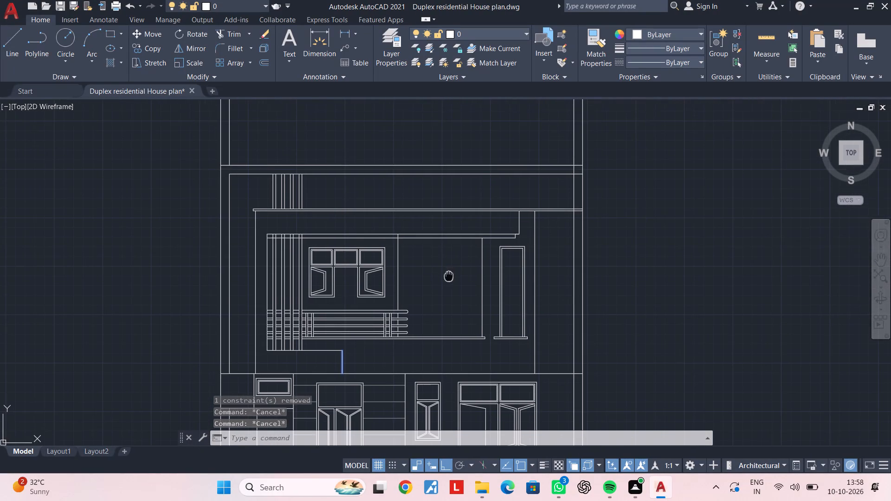
middle_drag(448, 276, 448, 276)
Save the drawing.
key(ctrl+s)
key(ctrl+s)
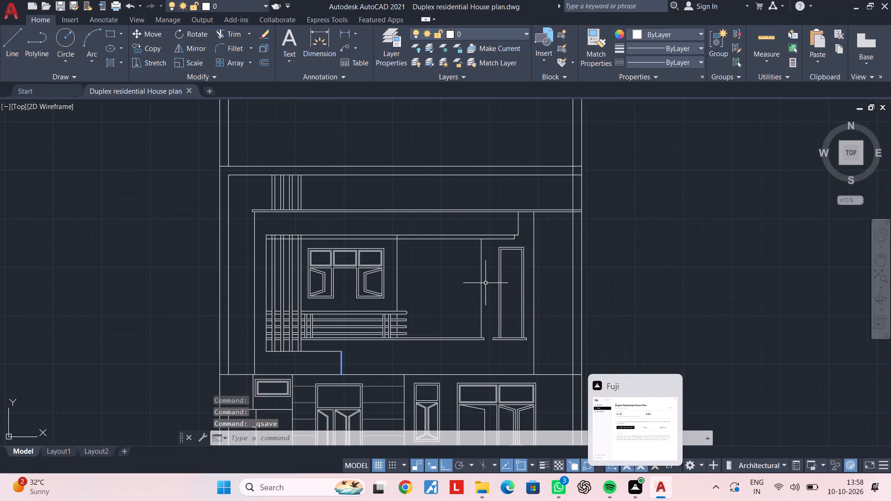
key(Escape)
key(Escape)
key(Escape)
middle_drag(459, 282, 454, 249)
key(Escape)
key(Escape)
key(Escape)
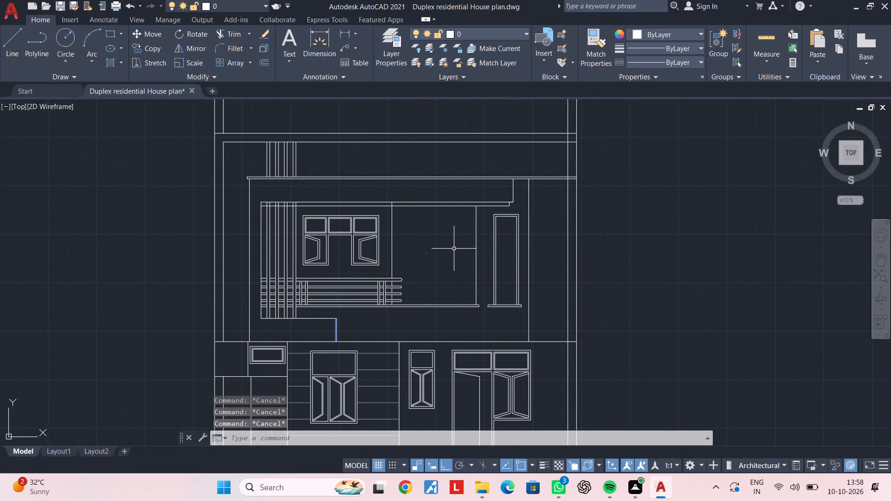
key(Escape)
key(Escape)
Draw a rectangle about 3'-6" wide and 5' high on the recess wall between the existing window and the door.
scroll(455, 248, up, 2)
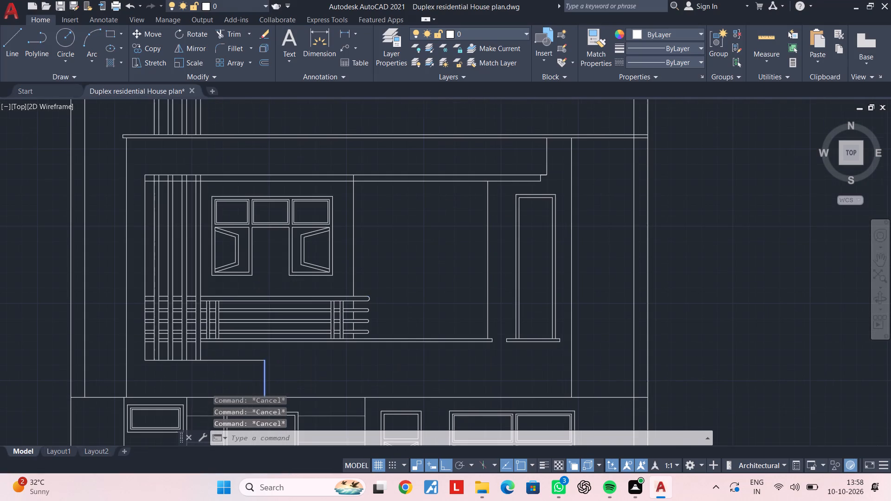
scroll(455, 248, up, 1)
middle_drag(455, 248, 432, 257)
scroll(418, 257, down, 1)
middle_drag(418, 257, 418, 231)
key(Escape)
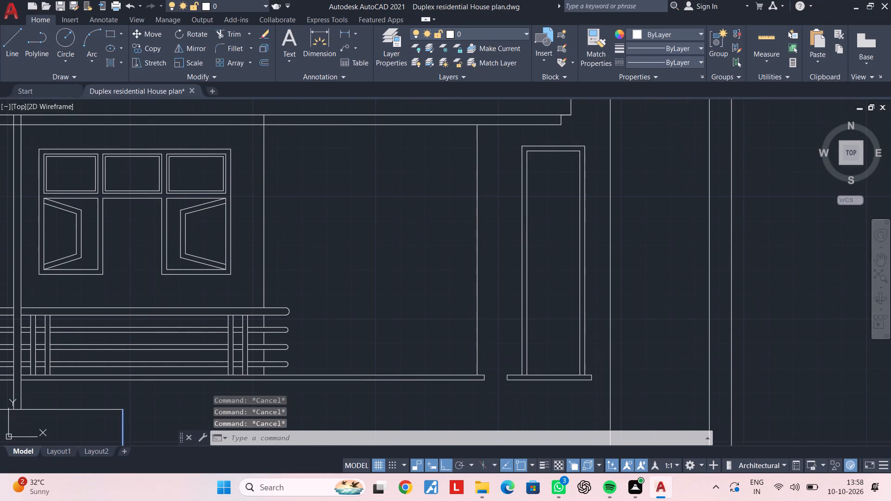
key(Escape)
key(Escape)
middle_drag(418, 230, 424, 277)
middle_drag(403, 255, 449, 234)
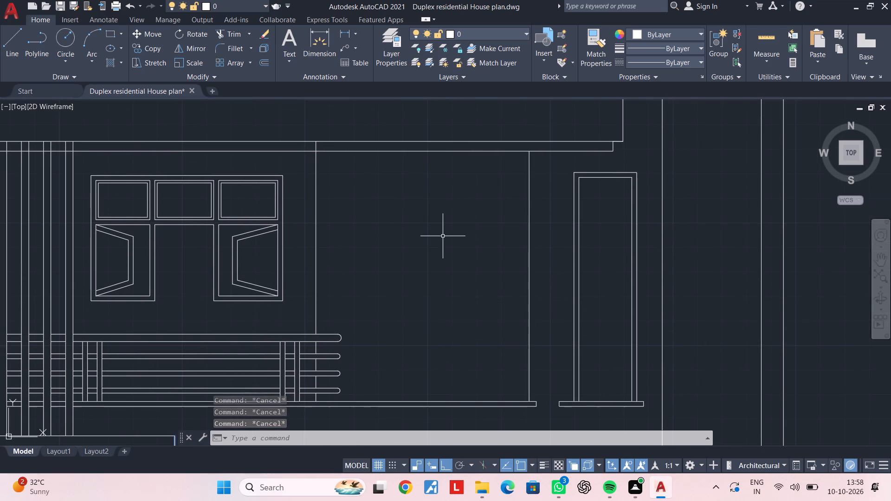
key(Escape)
key(Escape)
key(Escape)
key(Escape)
key(Escape)
key(Escape)
text(REC)
key(space)
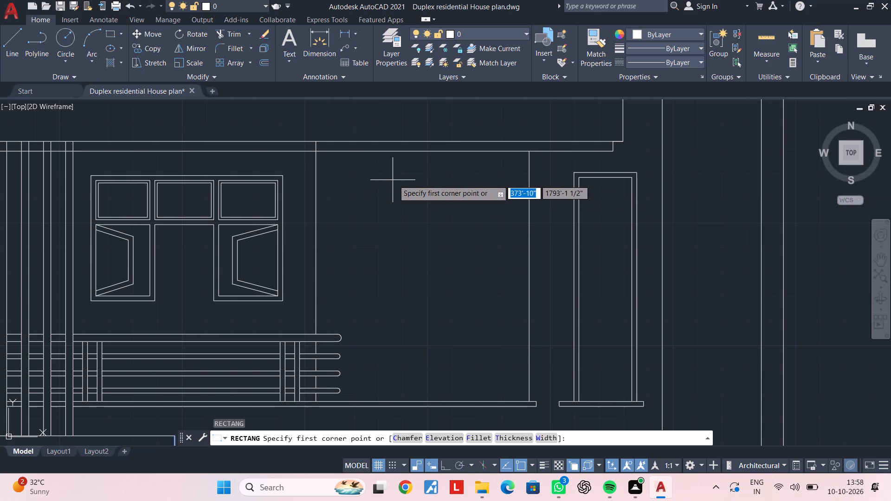
click(412, 180)
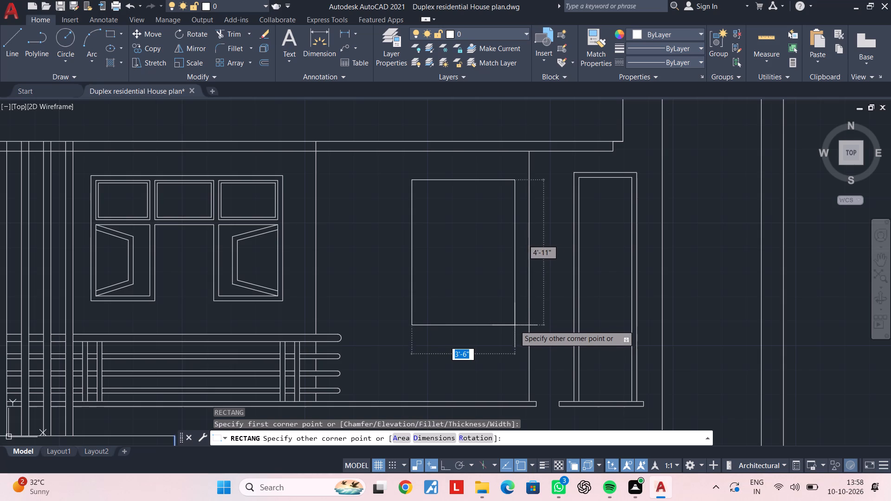
click(515, 328)
key(Escape)
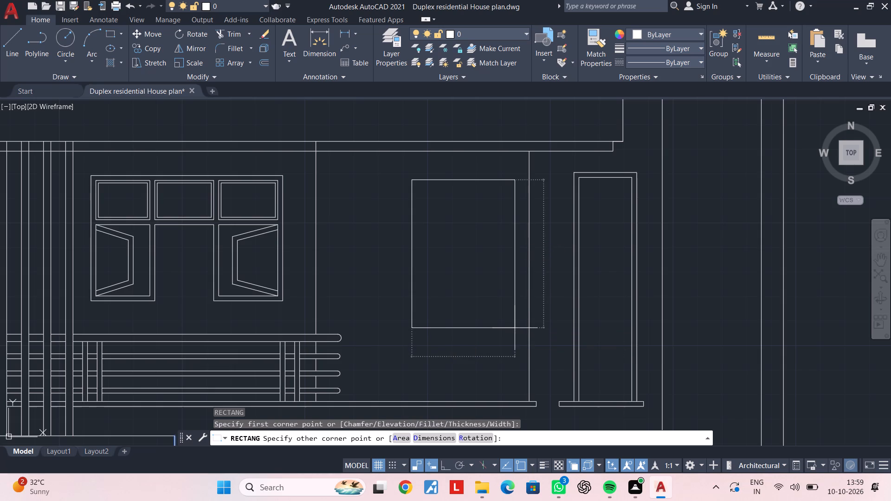
key(Escape)
key(Escape)
Move the new rectangle on the recess wall horizontally a few inches toward the existing three-pane window.
click(520, 174)
click(394, 363)
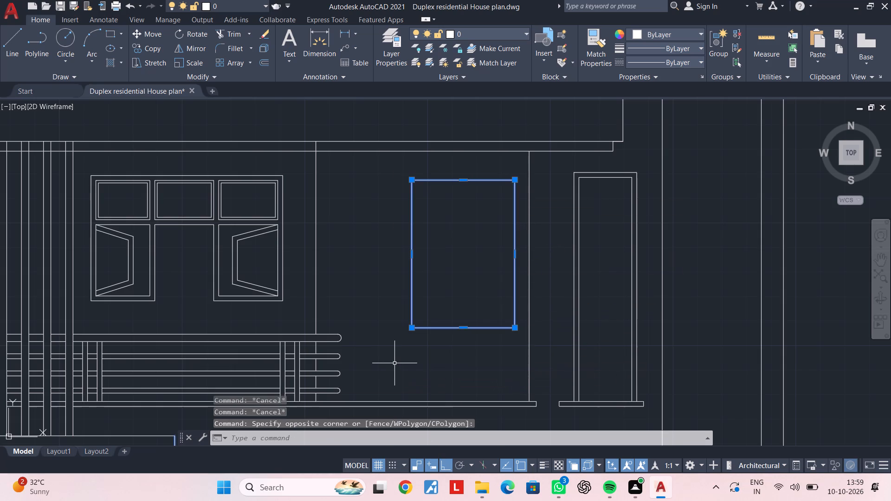
text(M)
key(space)
click(400, 362)
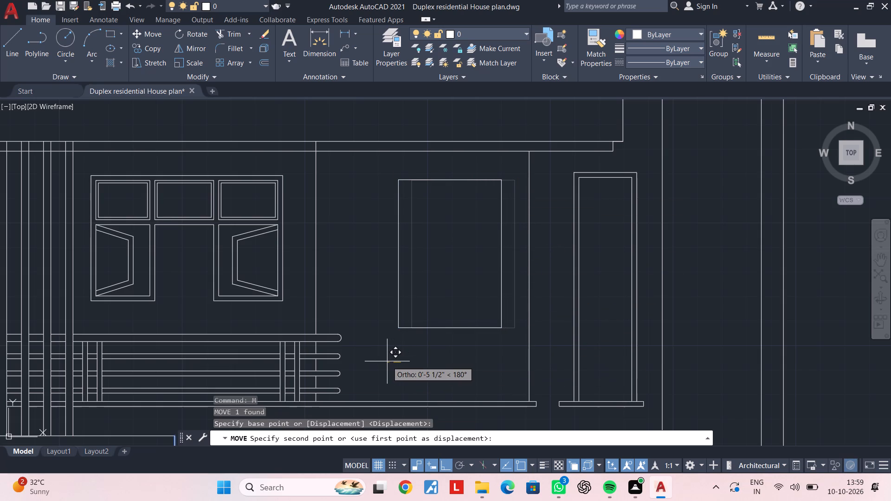
click(384, 361)
key(Escape)
key(Escape)
key(Escape)
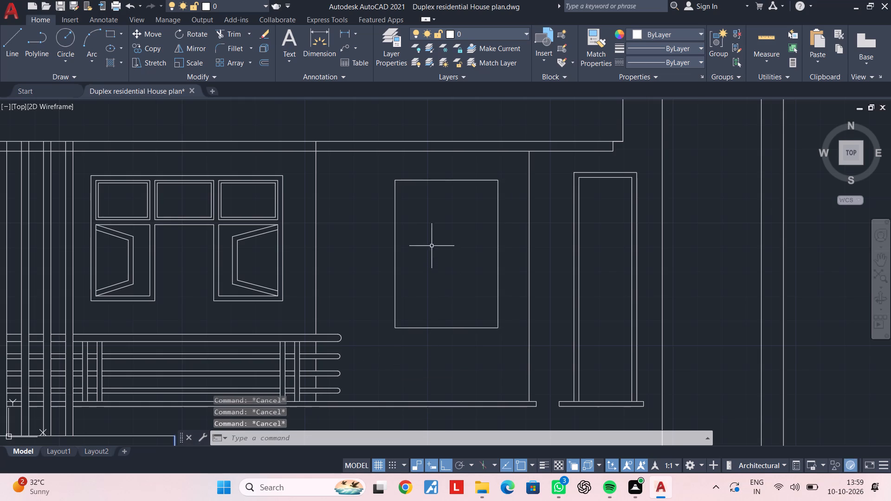
Offset the new rectangle 2" inward to form the window frame.
scroll(432, 245, up, 1)
middle_drag(429, 249, 426, 285)
key(Escape)
key(Escape)
key(Escape)
key(Escape)
key(Escape)
key(Escape)
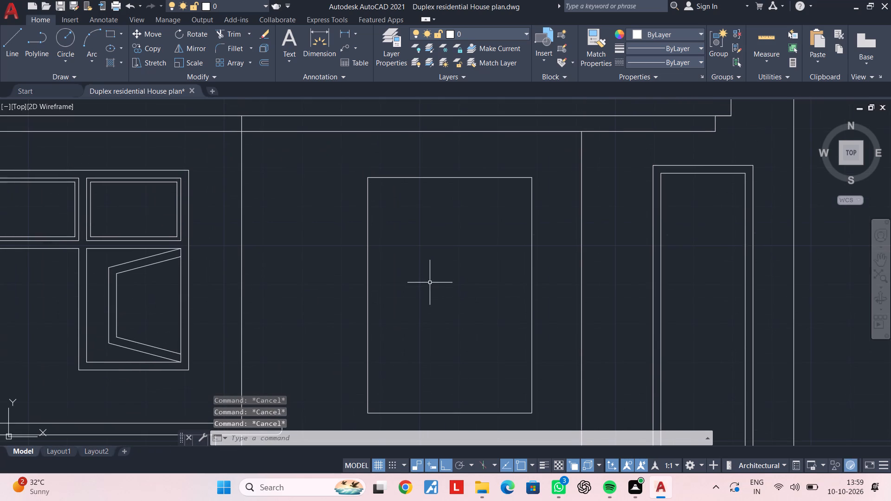
key(Escape)
key(Escape)
key(Escape)
key(Escape)
key(Escape)
key(Escape)
key(Escape)
key(Escape)
text(OF 2")
key(Return)
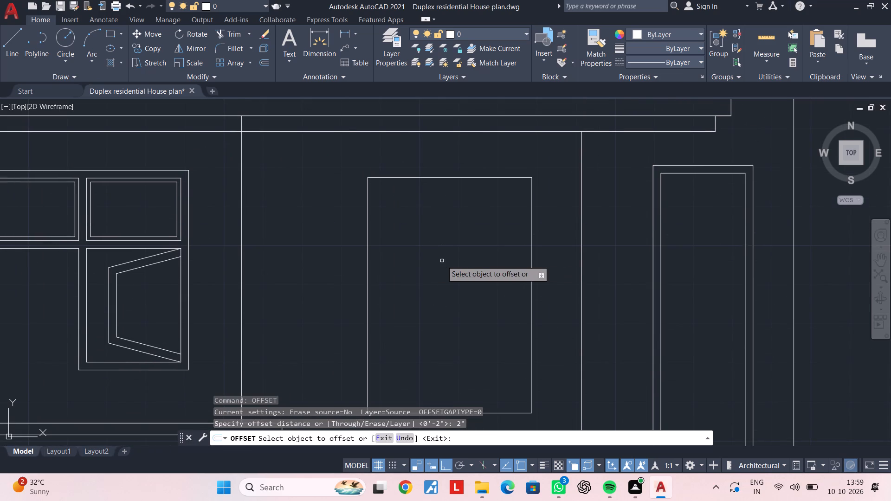
click(533, 251)
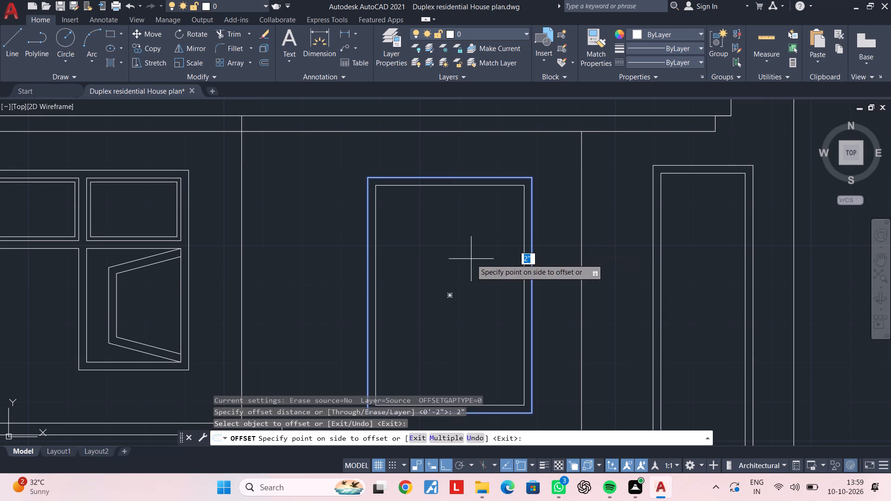
click(471, 259)
key(Escape)
key(Escape)
key(Escape)
key(Escape)
key(Escape)
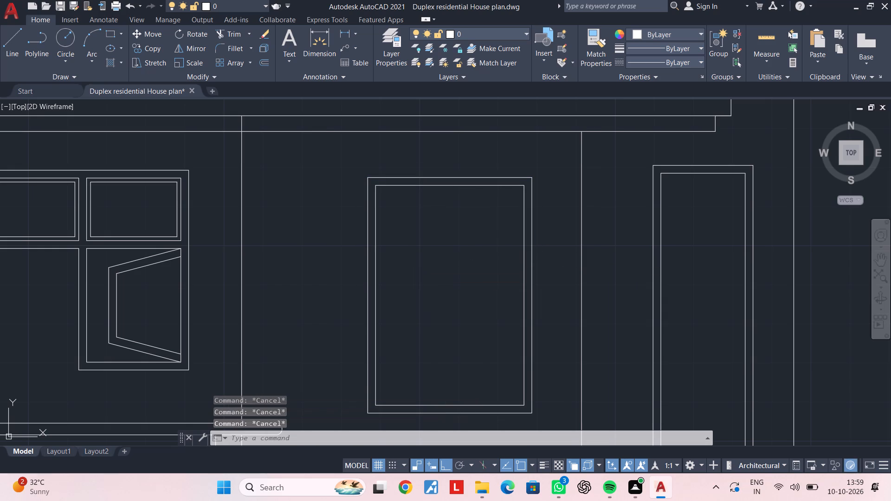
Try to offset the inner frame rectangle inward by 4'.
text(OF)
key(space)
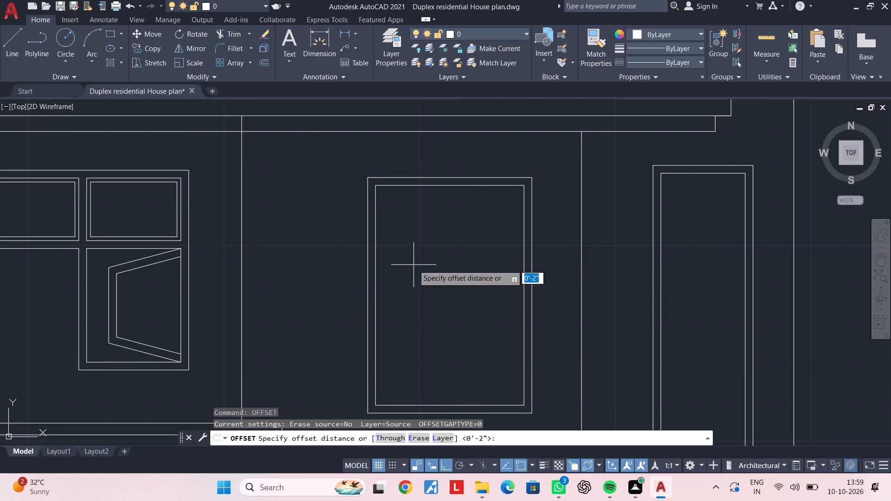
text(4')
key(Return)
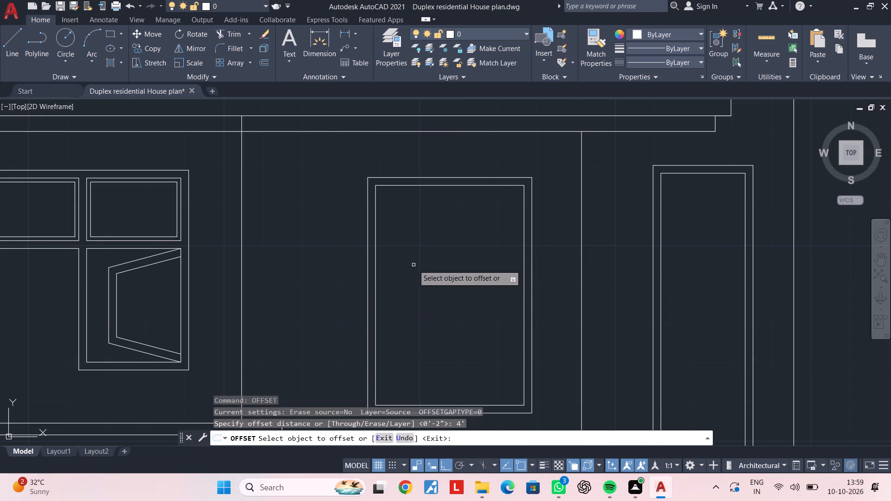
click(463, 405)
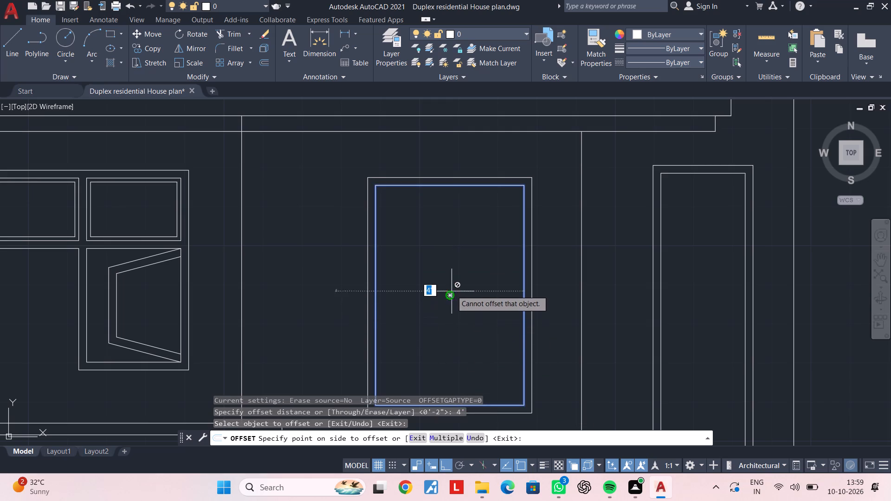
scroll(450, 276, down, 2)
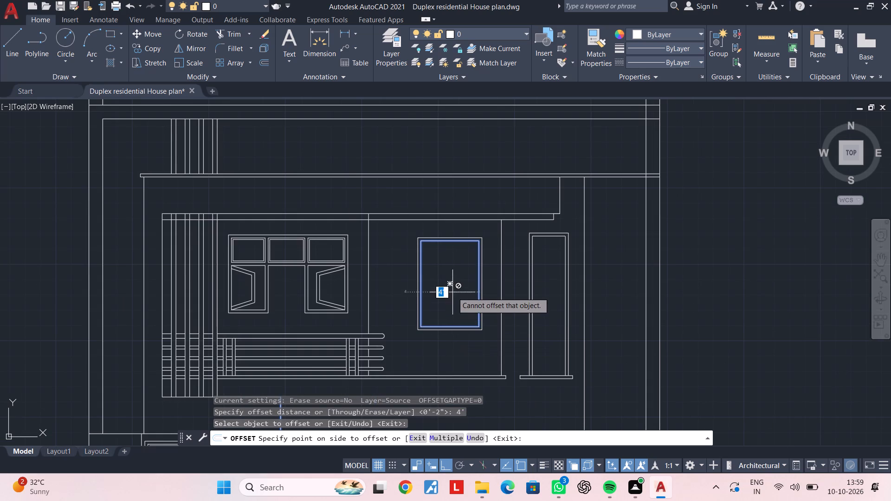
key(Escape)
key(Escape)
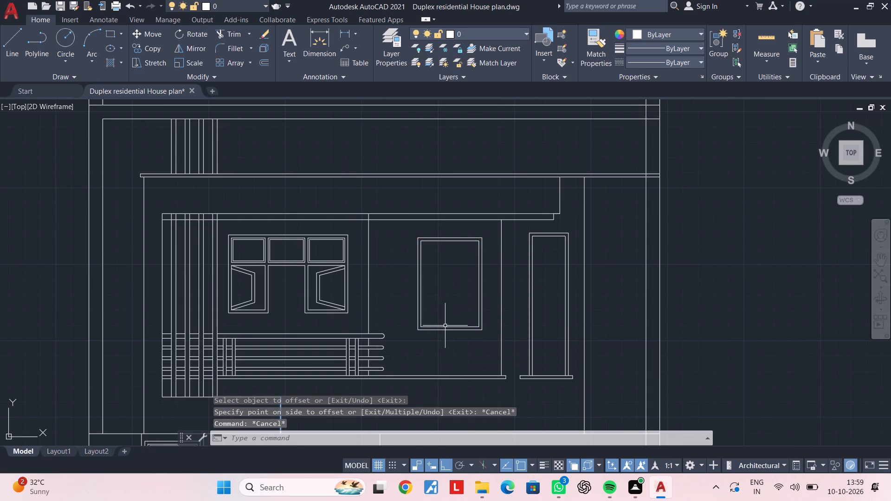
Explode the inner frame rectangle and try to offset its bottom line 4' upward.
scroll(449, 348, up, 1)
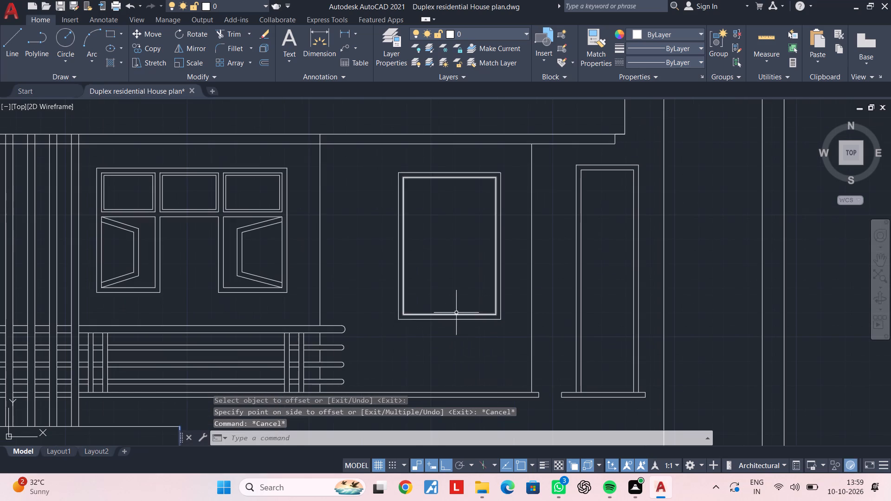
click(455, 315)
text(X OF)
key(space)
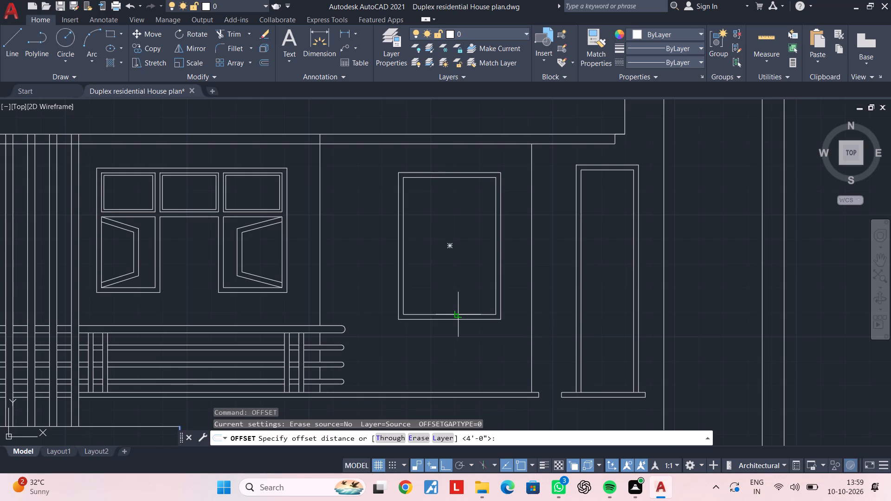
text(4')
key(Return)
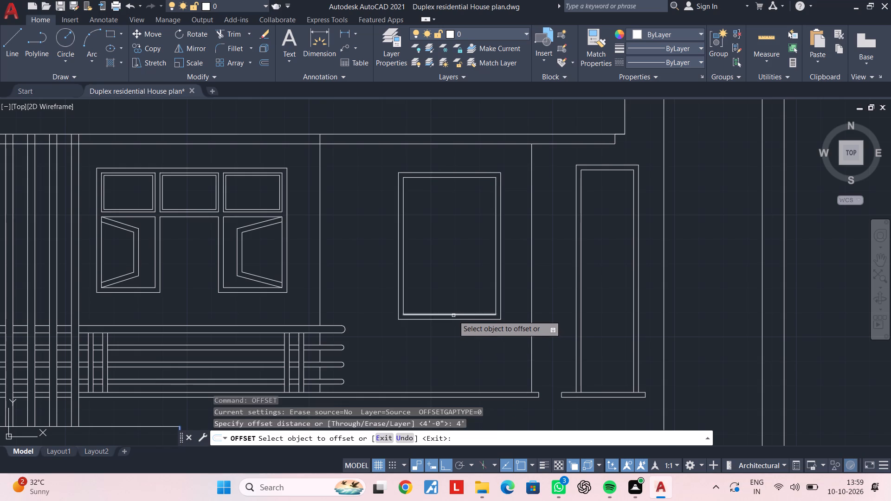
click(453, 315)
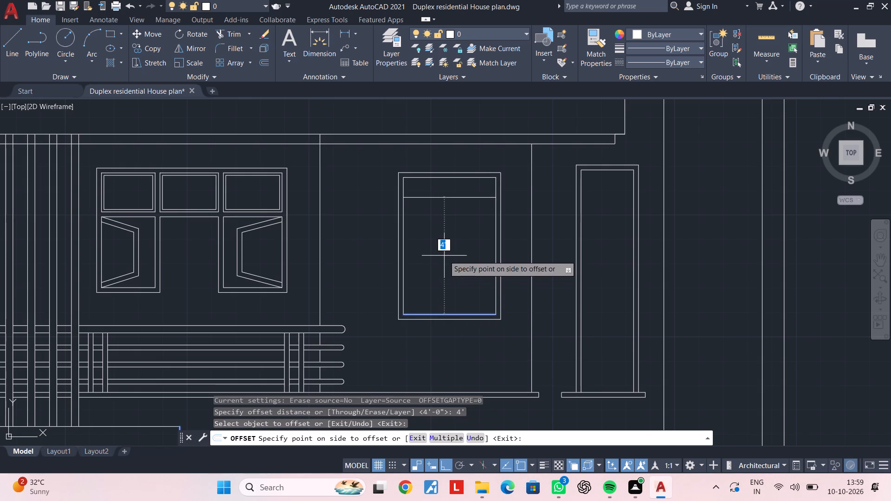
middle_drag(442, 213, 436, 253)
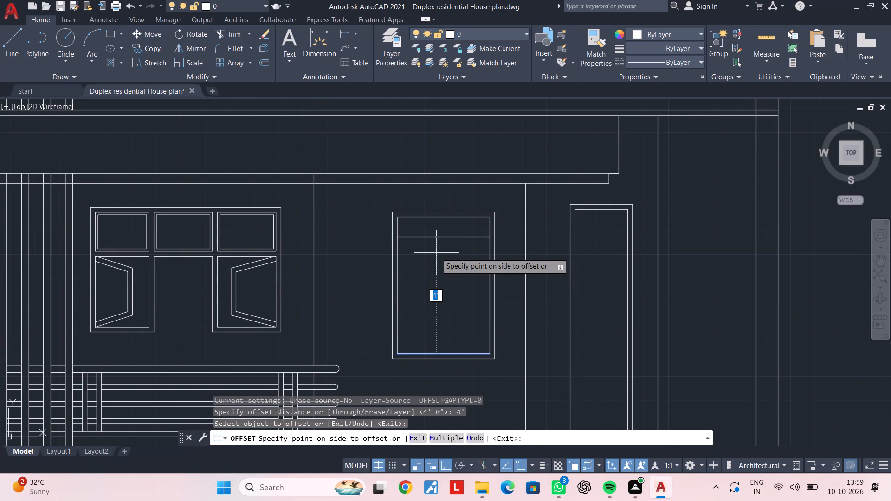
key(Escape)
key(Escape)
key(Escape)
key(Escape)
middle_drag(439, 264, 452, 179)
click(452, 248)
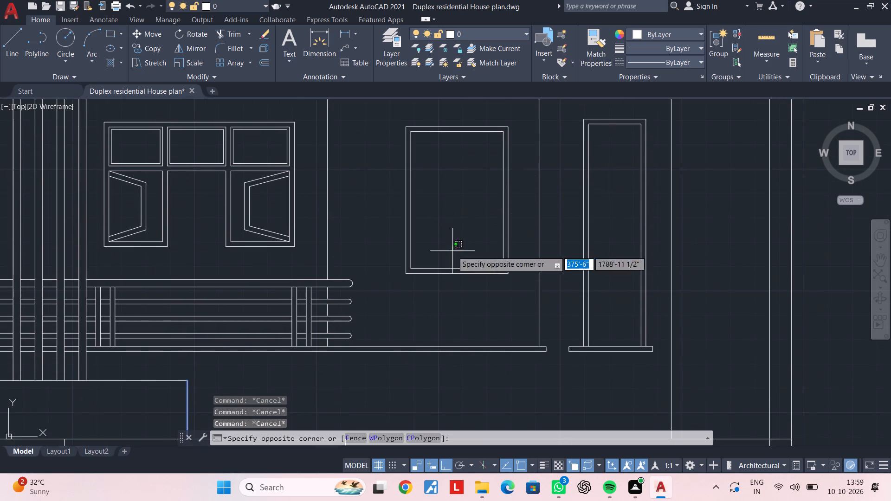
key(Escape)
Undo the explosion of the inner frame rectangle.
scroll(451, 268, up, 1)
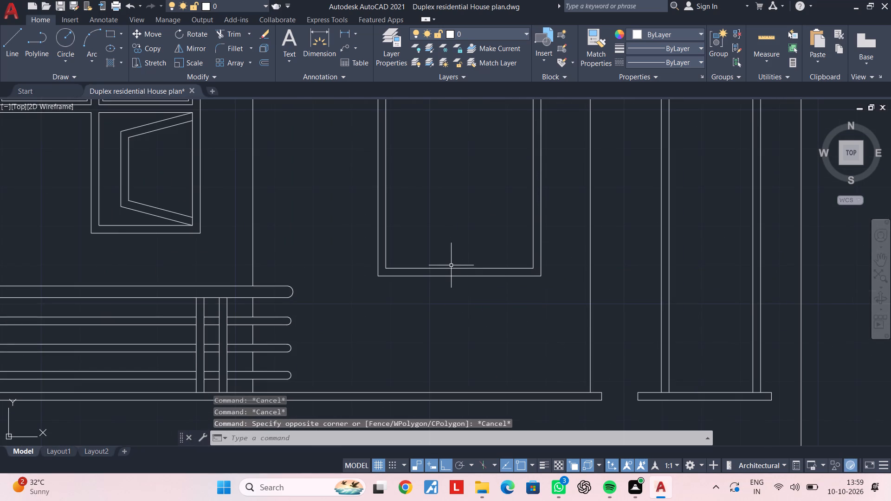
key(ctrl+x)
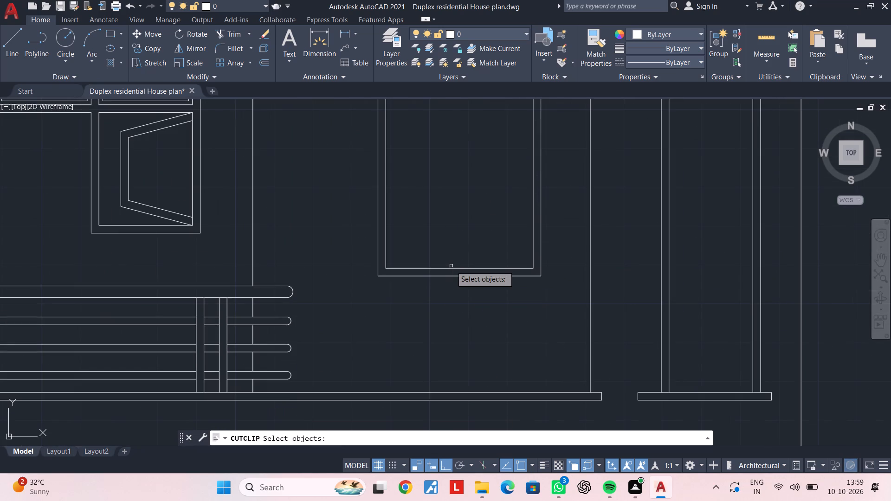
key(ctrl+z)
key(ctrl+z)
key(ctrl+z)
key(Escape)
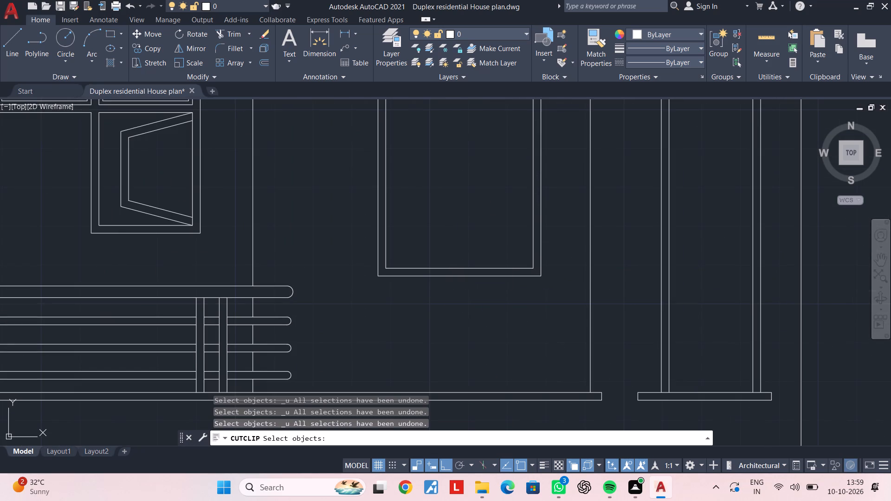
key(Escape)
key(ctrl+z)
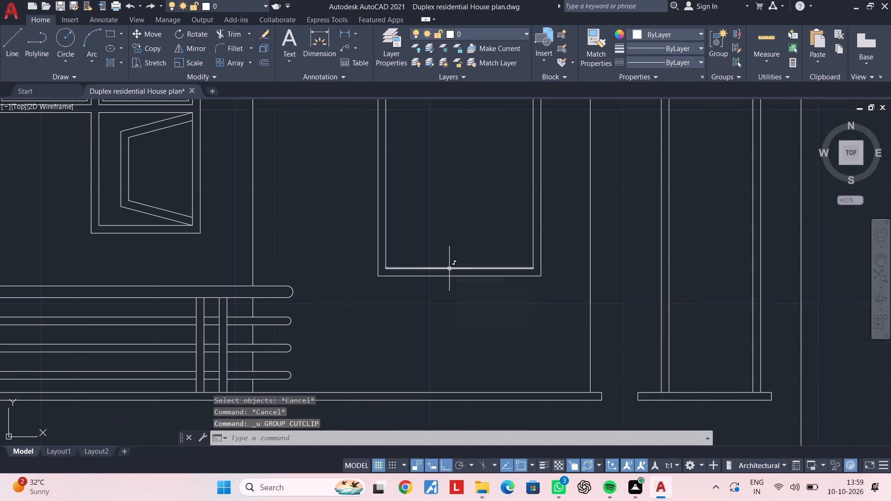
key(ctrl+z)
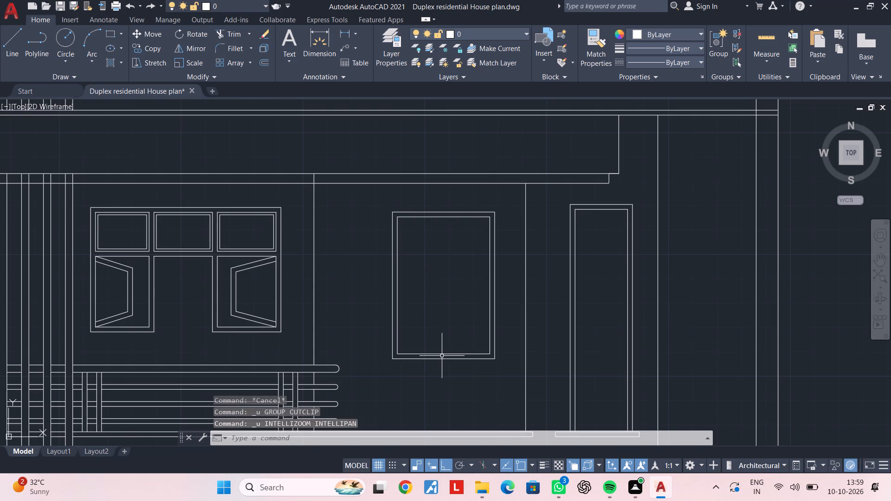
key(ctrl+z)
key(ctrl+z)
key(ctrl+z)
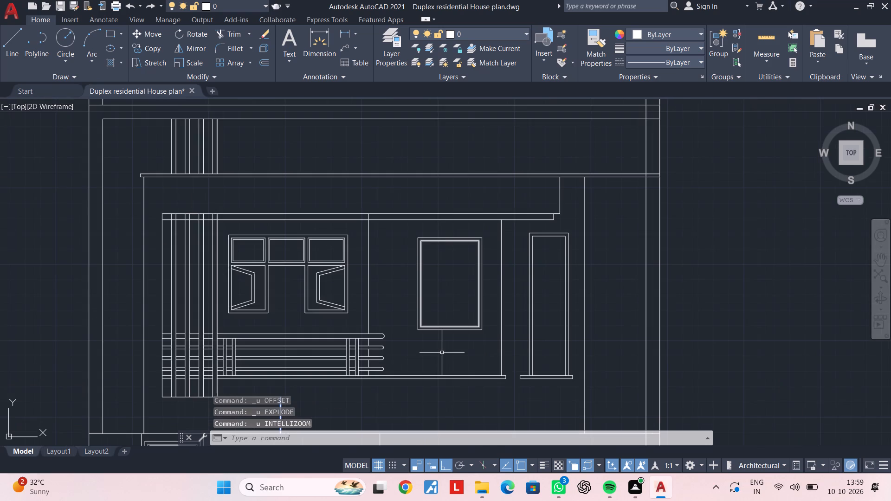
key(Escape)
Stretch the bottom edge of the outer frame rectangle 1' downward.
scroll(435, 334, up, 2)
middle_drag(472, 314, 469, 287)
key(Escape)
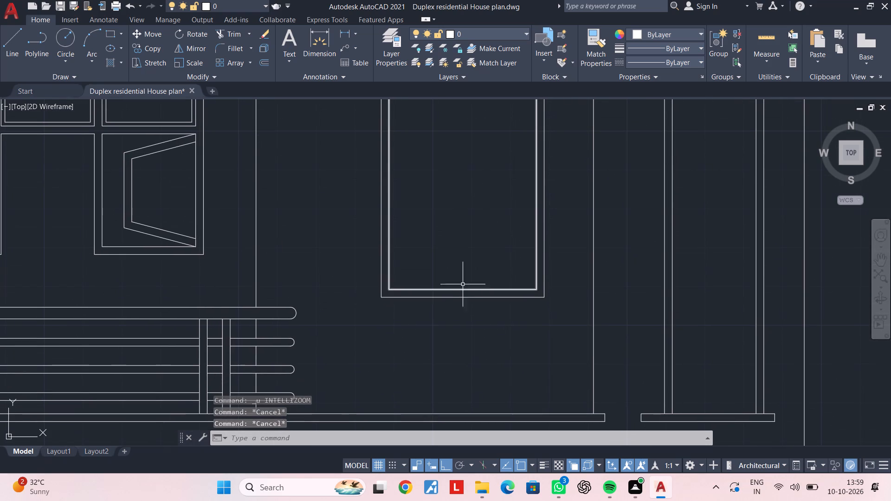
key(Escape)
click(458, 298)
key(Escape)
key(Escape)
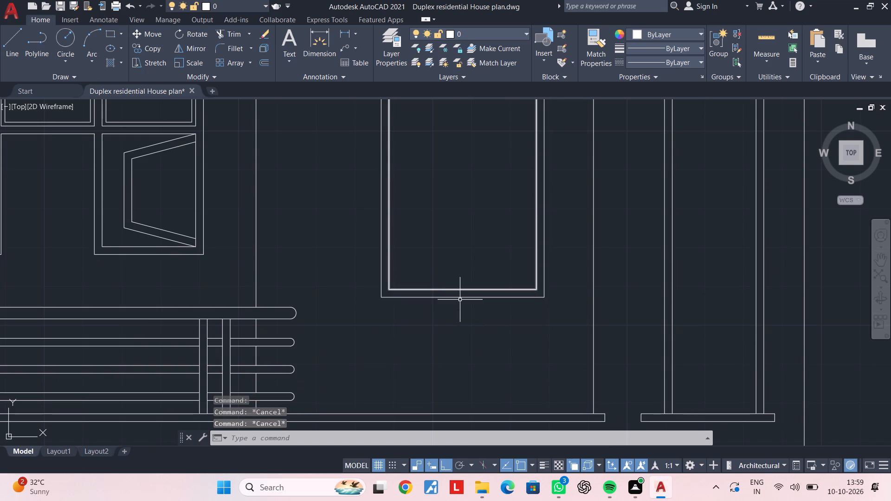
click(460, 299)
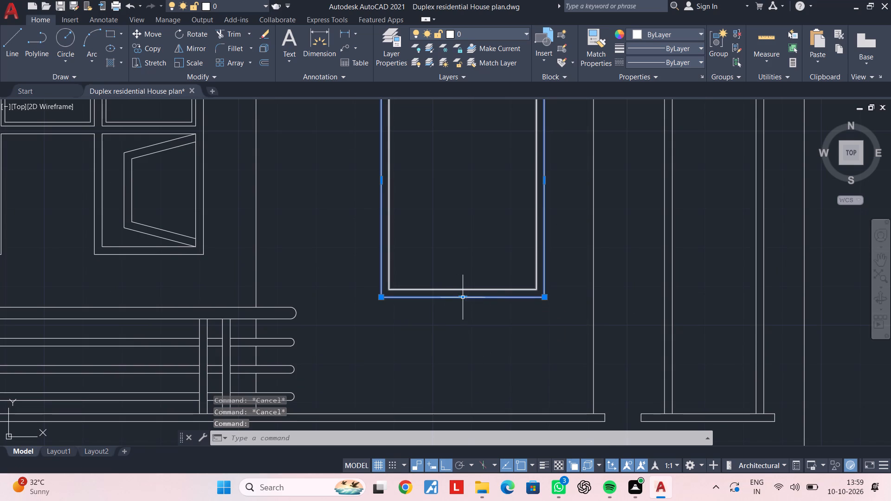
click(465, 299)
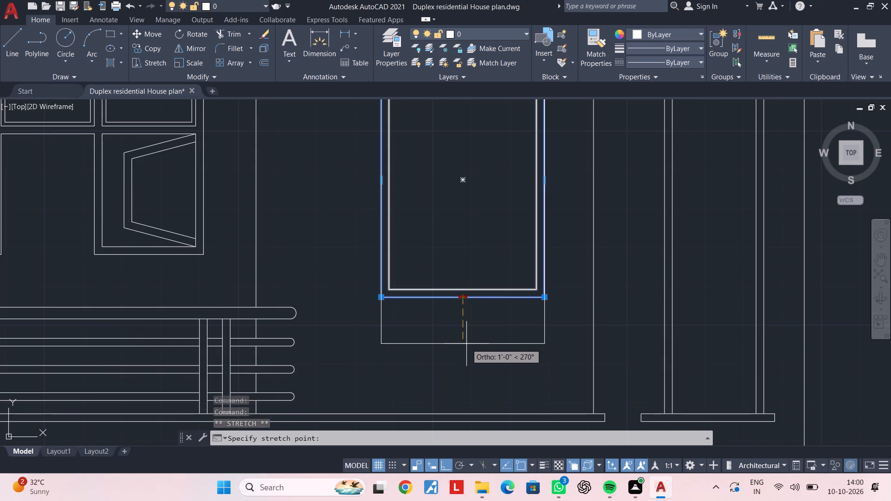
text(1')
key(Return)
key(Escape)
key(Escape)
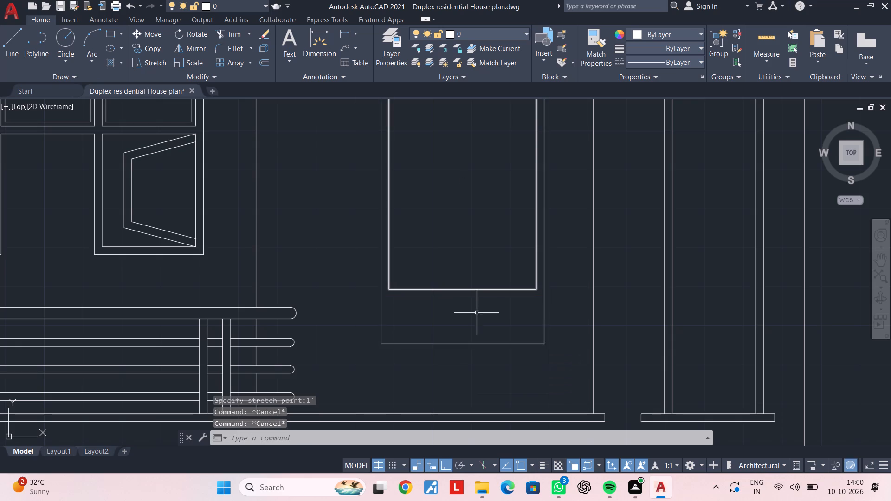
Stretch the bottom edge of the inner frame rectangle 1' downward.
click(470, 290)
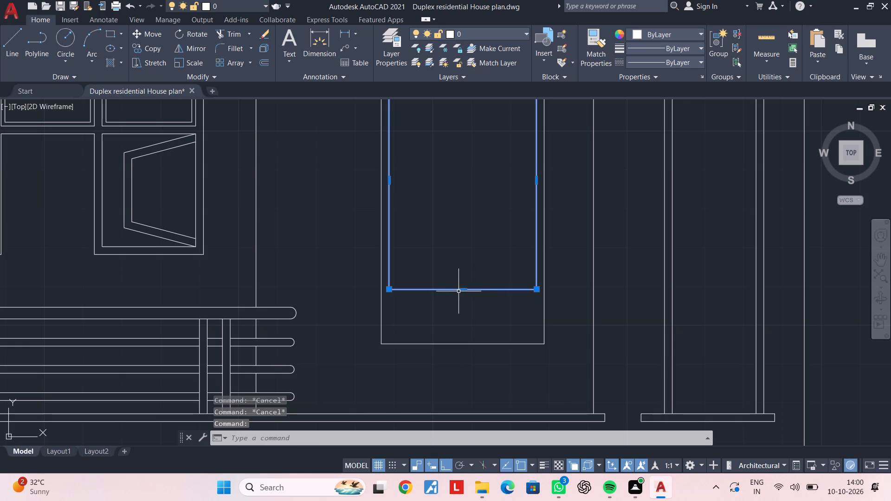
click(463, 290)
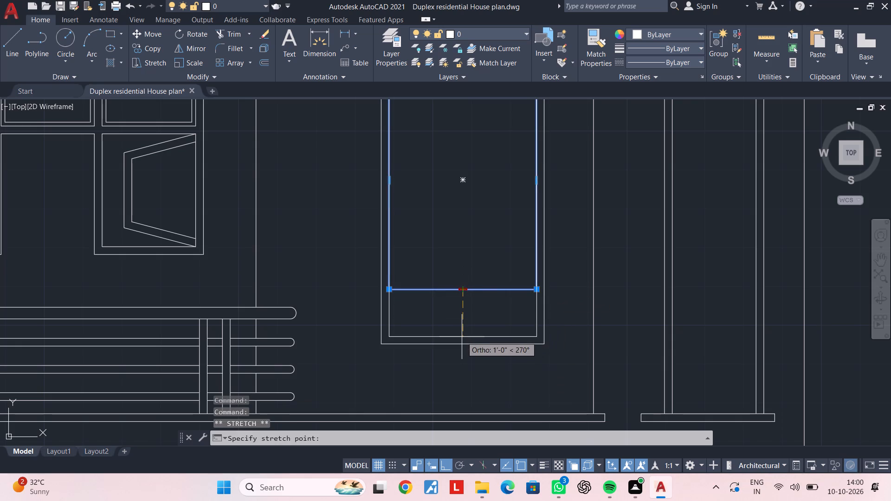
click(462, 337)
key(Escape)
key(Escape)
key(Escape)
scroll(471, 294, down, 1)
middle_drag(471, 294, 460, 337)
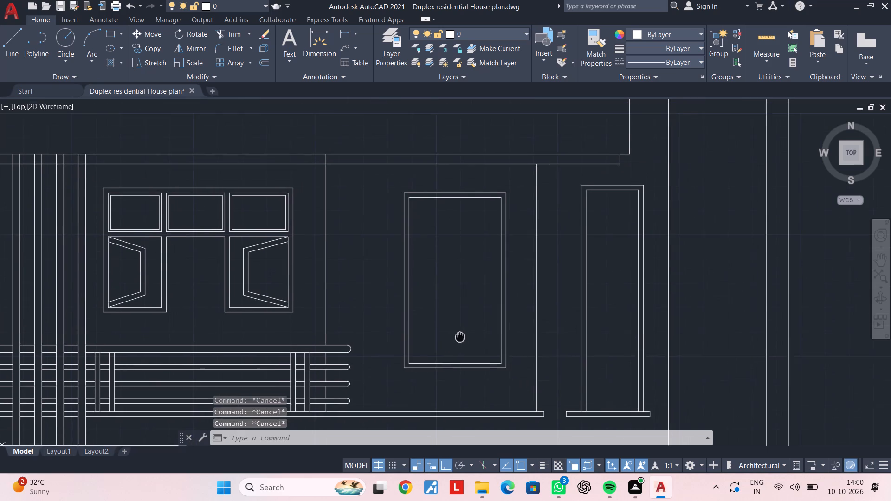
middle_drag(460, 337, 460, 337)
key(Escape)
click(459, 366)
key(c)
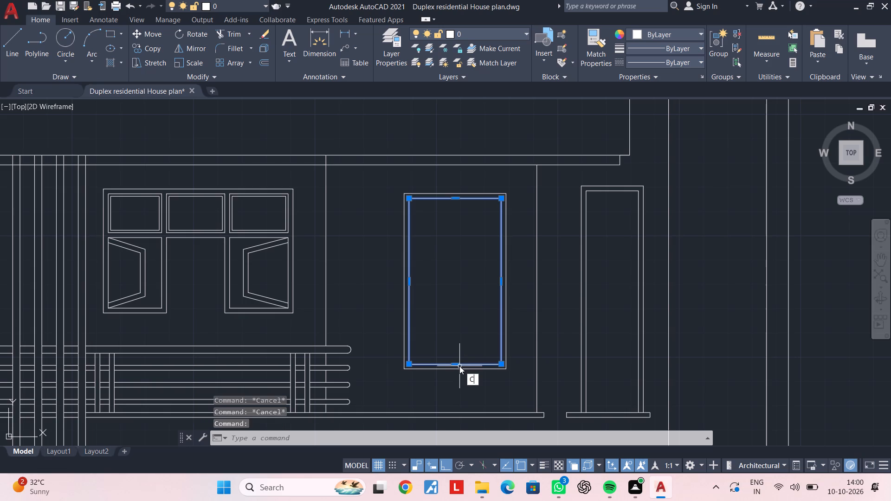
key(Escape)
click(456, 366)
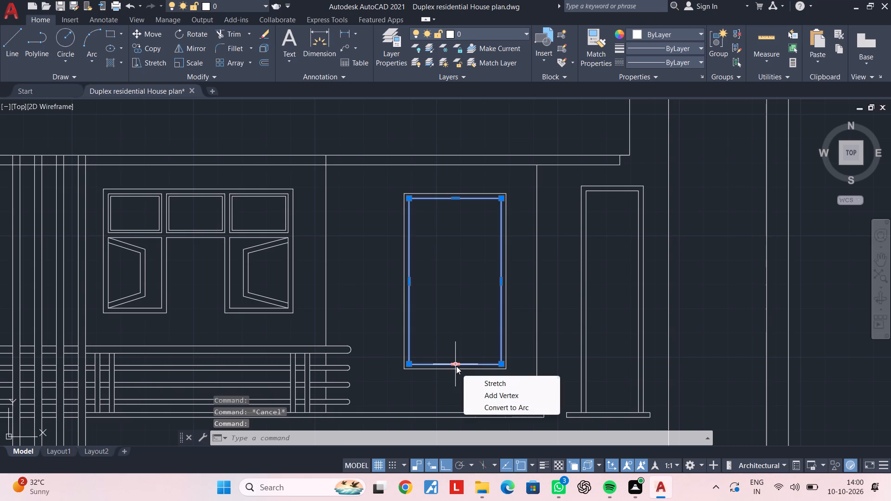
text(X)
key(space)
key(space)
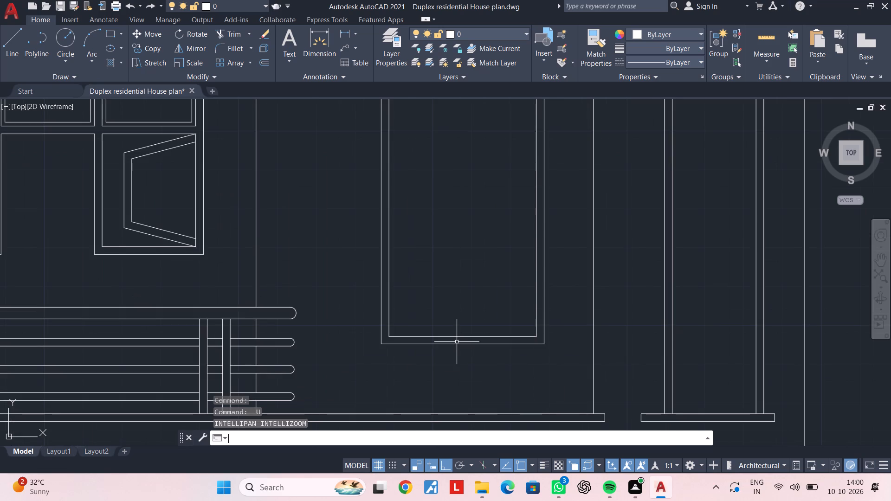
Explode the inner frame rectangle of the new upper-floor window into separate lines.
click(457, 336)
key(x)
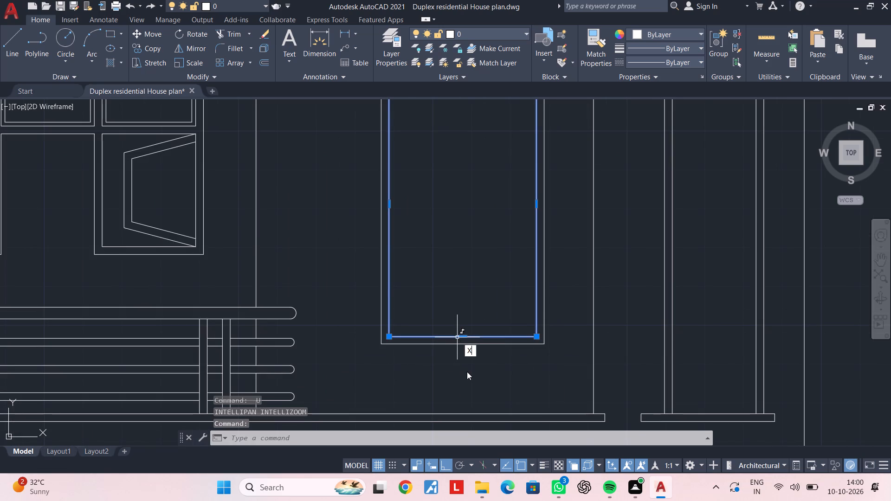
key(space)
key(Escape)
key(Escape)
Offset the bottom line of the window's inner frame 4' upward.
text(OF 4')
key(Return)
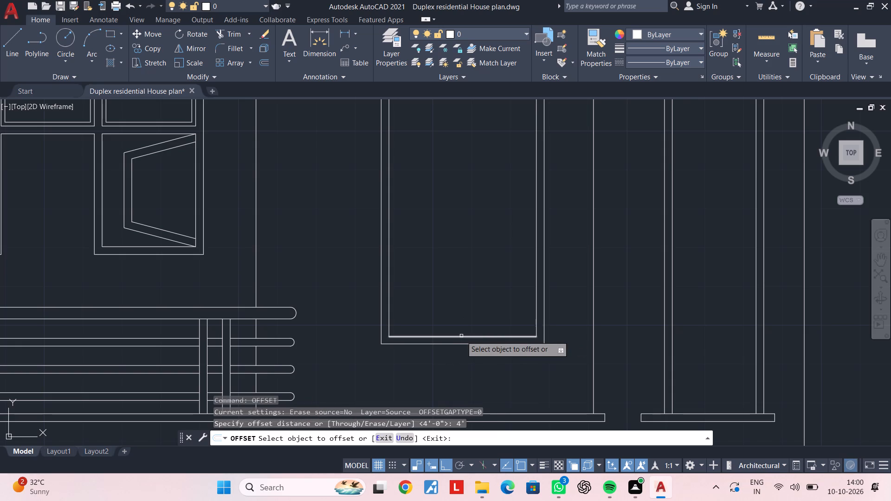
click(461, 336)
click(459, 222)
scroll(459, 222, down, 3)
middle_drag(462, 240, 448, 306)
scroll(447, 305, up, 3)
middle_drag(436, 245, 418, 311)
key(space)
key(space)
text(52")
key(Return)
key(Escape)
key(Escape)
Offset the new horizontal line across the window 2" downward to form the transom bar.
text(OF 2")
key(Return)
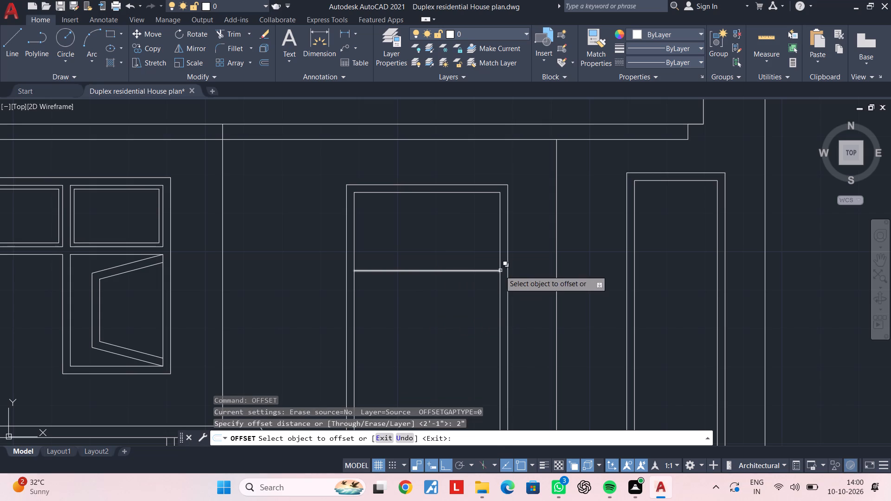
click(471, 271)
click(463, 293)
key(Escape)
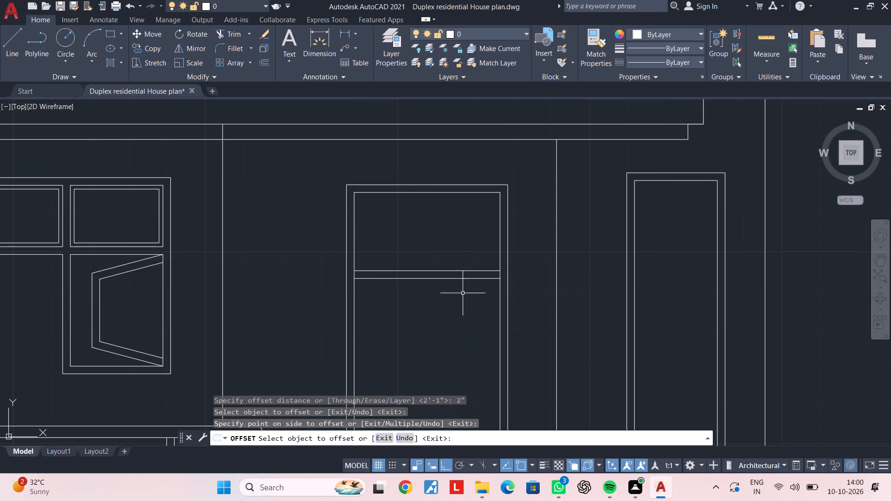
key(Escape)
key(Escape)
key(Escape)
key(Escape)
key(Escape)
middle_drag(449, 301, 463, 222)
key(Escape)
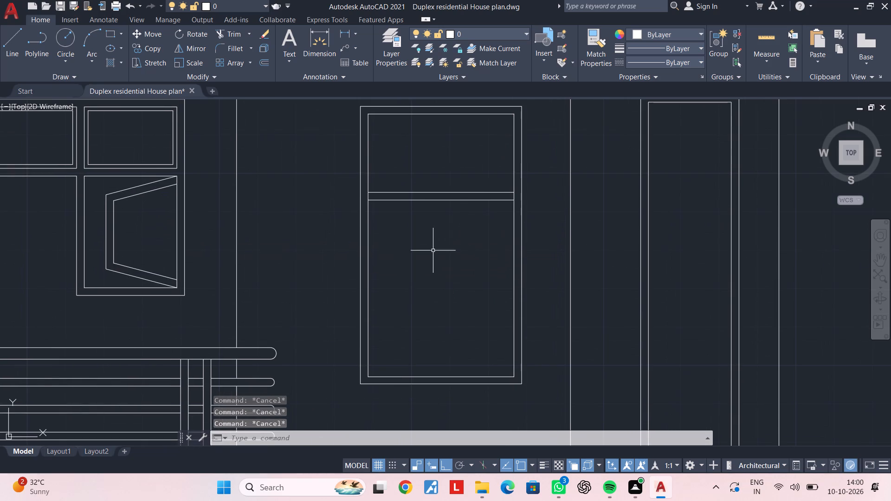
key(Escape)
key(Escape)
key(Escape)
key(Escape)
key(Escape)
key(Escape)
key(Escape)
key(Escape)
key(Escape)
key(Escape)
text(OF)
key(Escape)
Trim both inner frame side lines between the two transom lines to separate the upper and lower panes.
text(TR)
key(space)
scroll(358, 193, up, 2)
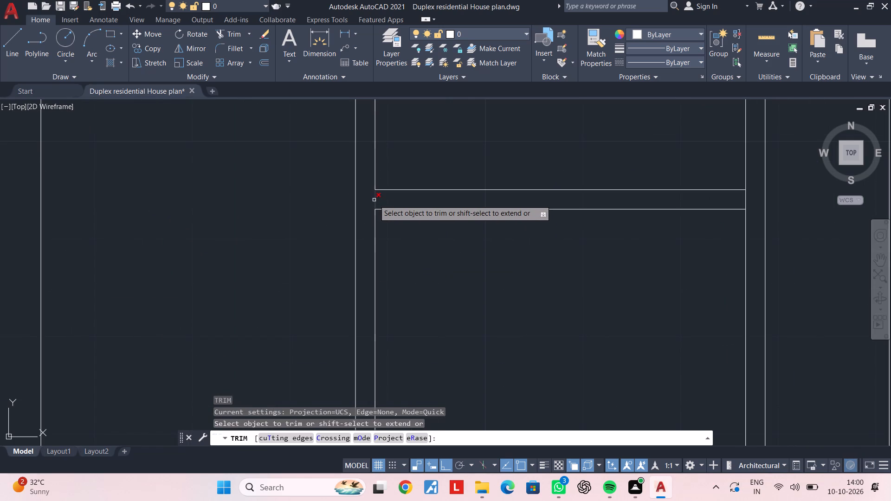
click(374, 200)
scroll(565, 235, down, 1)
click(677, 215)
scroll(633, 205, down, 3)
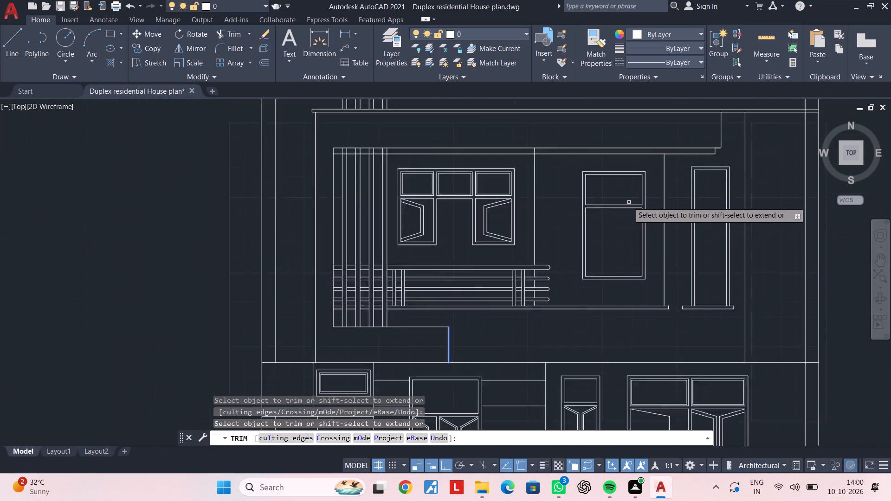
scroll(628, 201, down, 1)
scroll(628, 195, up, 4)
key(Escape)
key(Escape)
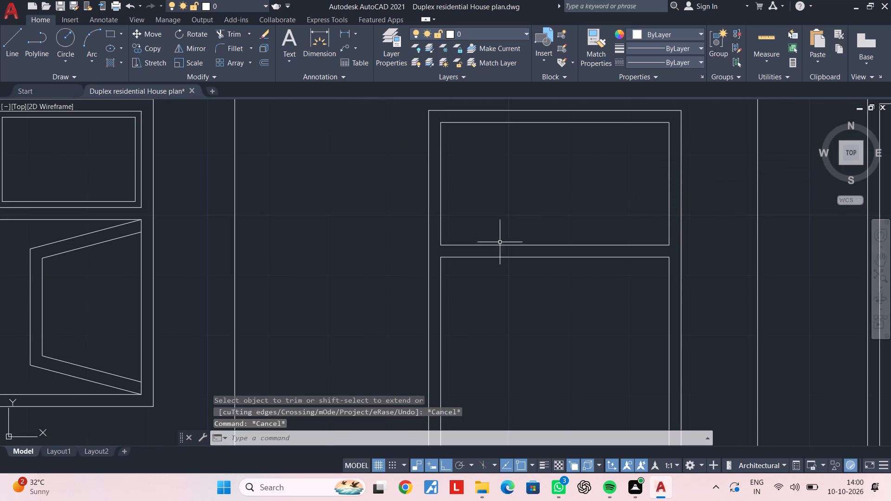
Join the four lines around the window's upper pane into one polyline.
click(498, 248)
click(438, 194)
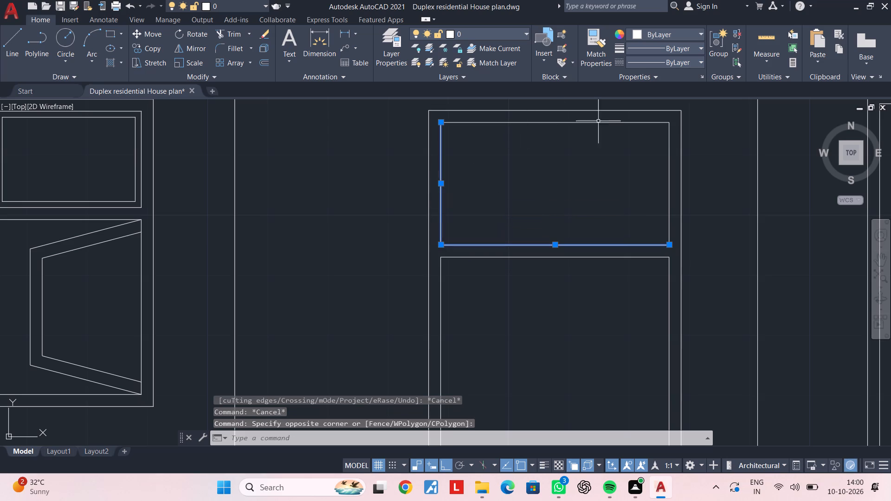
click(673, 119)
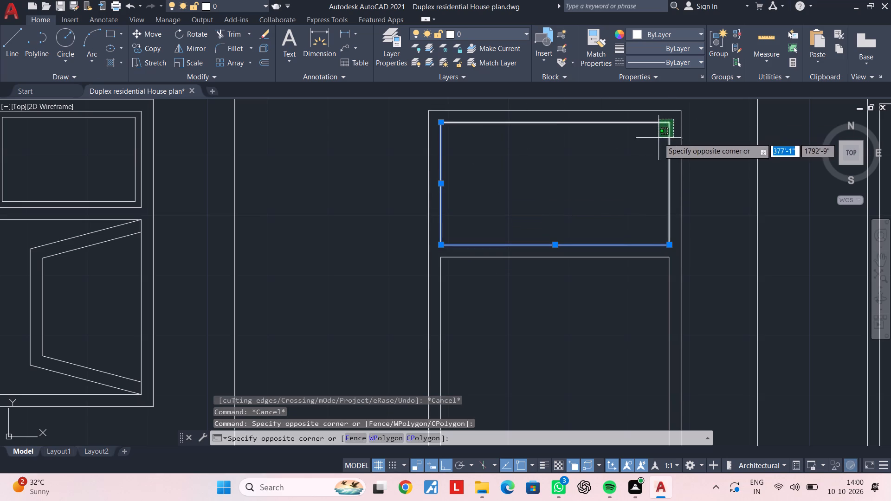
click(659, 138)
key(j)
key(space)
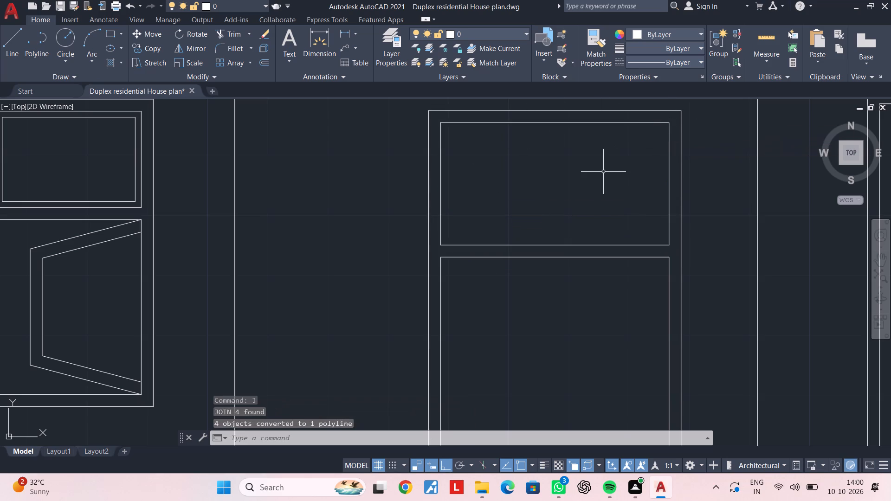
Offset the upper pane's outline 1" inward.
text(OF 1")
key(Return)
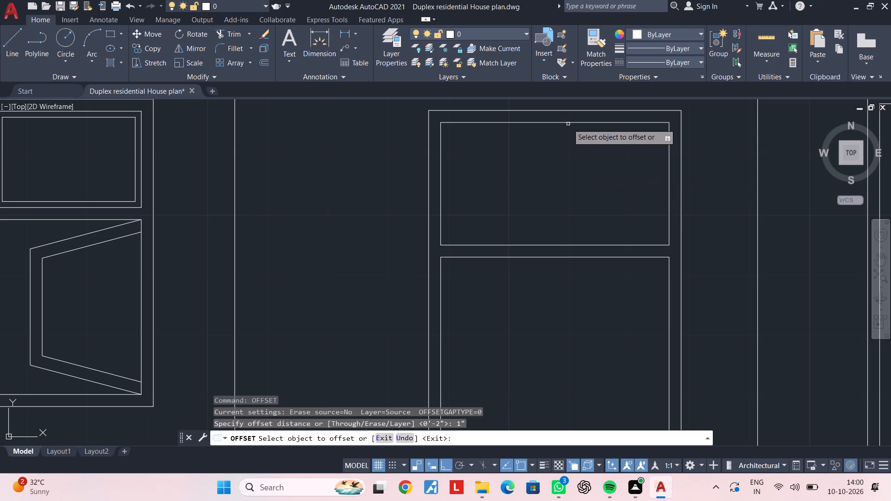
click(568, 123)
click(567, 135)
middle_drag(551, 165, 548, 128)
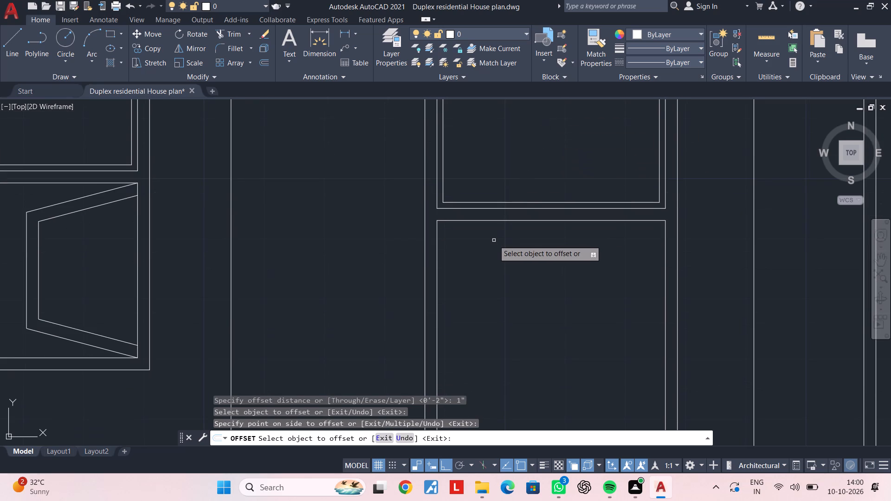
middle_drag(494, 240, 490, 166)
scroll(508, 295, down, 2)
middle_drag(503, 280, 494, 259)
key(Escape)
key(Escape)
key(Escape)
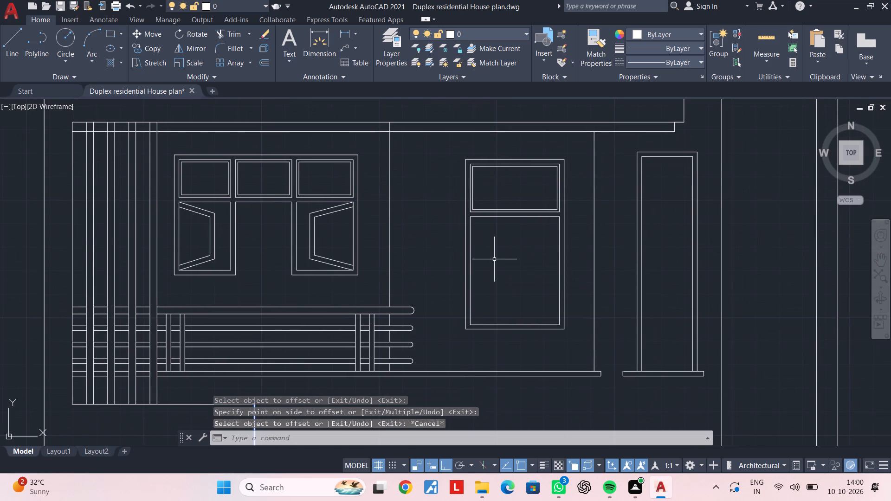
key(Escape)
Offset the left line of the lower pane 1'2" to the right.
middle_drag(494, 259, 487, 270)
scroll(488, 244, up, 2)
middle_drag(488, 242, 485, 230)
key(Escape)
key(Escape)
key(Escape)
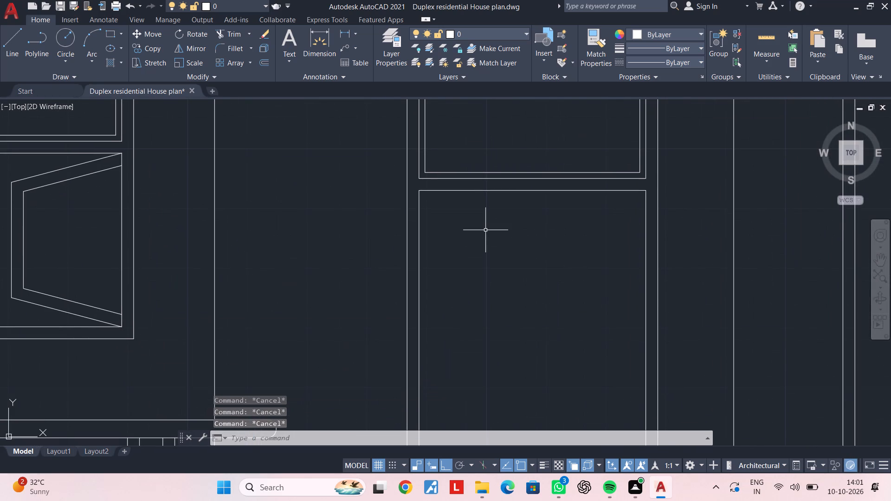
text(OF)
key(space)
text(1'2")
key(Return)
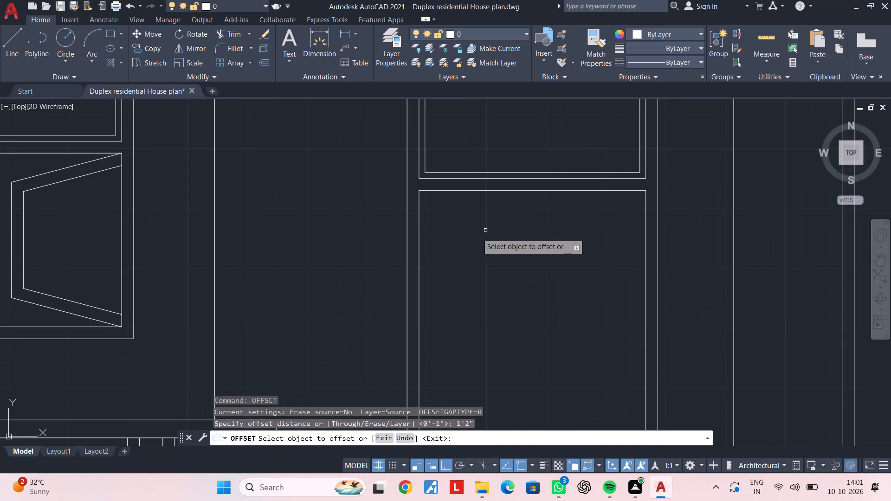
click(419, 277)
click(537, 277)
scroll(537, 277, down, 1)
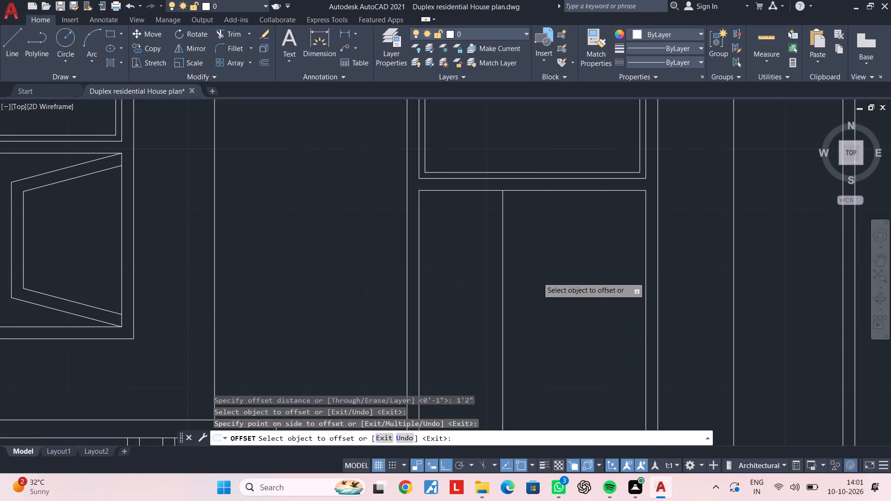
middle_drag(537, 277, 495, 271)
key(Escape)
key(Escape)
Measure the width between the new vertical line and the lower pane's right edge.
click(339, 32)
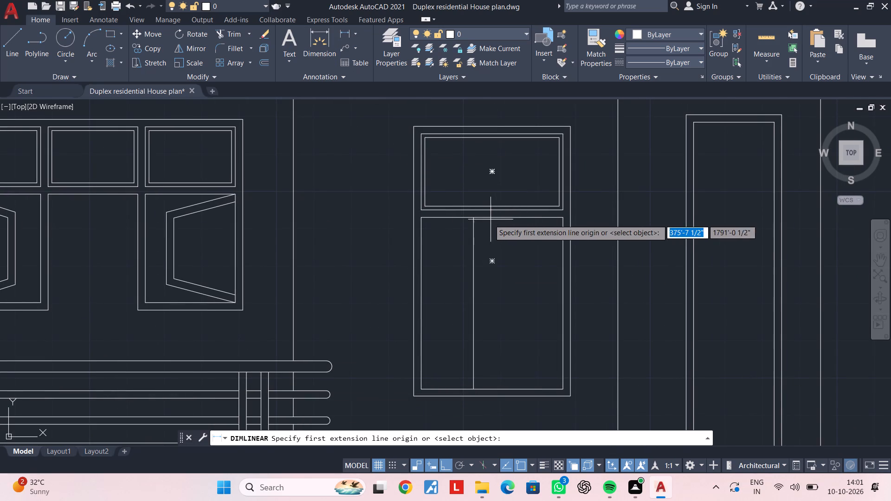
click(473, 219)
click(562, 218)
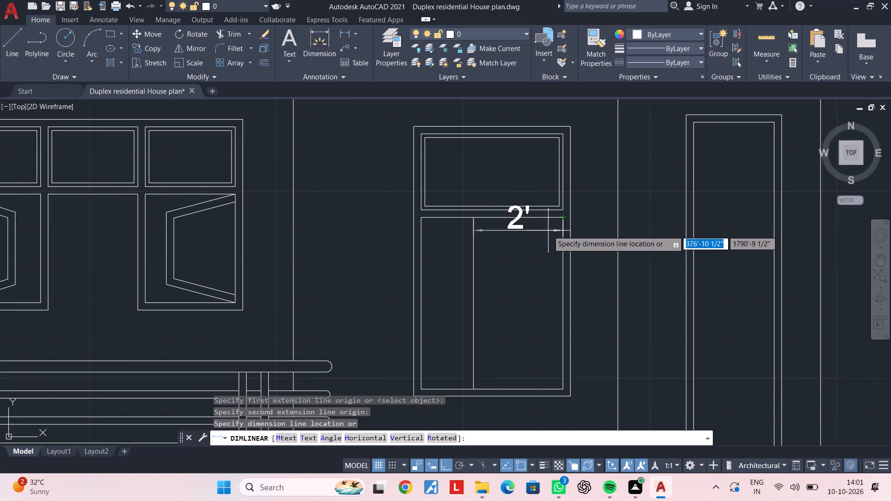
key(Escape)
key(Escape)
Offset the new vertical line in the lower pane 2" to the right to form the mullion.
scroll(498, 249, up, 1)
middle_drag(493, 253, 501, 246)
key(Escape)
key(Escape)
text(OF)
key(space)
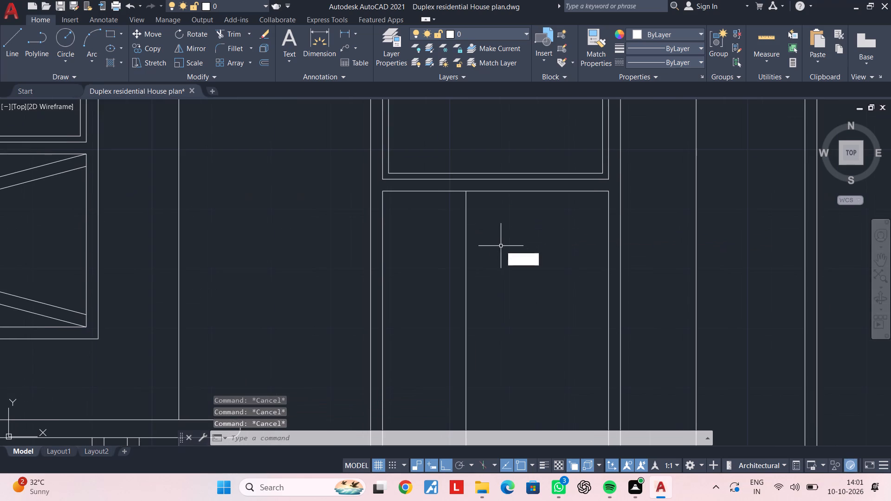
text(2")
key(Return)
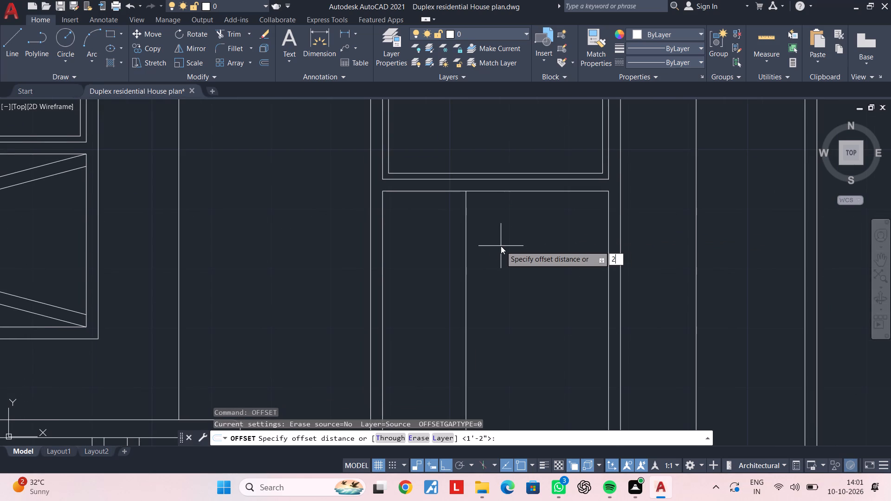
click(467, 282)
click(480, 283)
key(Escape)
middle_drag(439, 247, 448, 218)
key(Escape)
key(Escape)
key(Escape)
key(Escape)
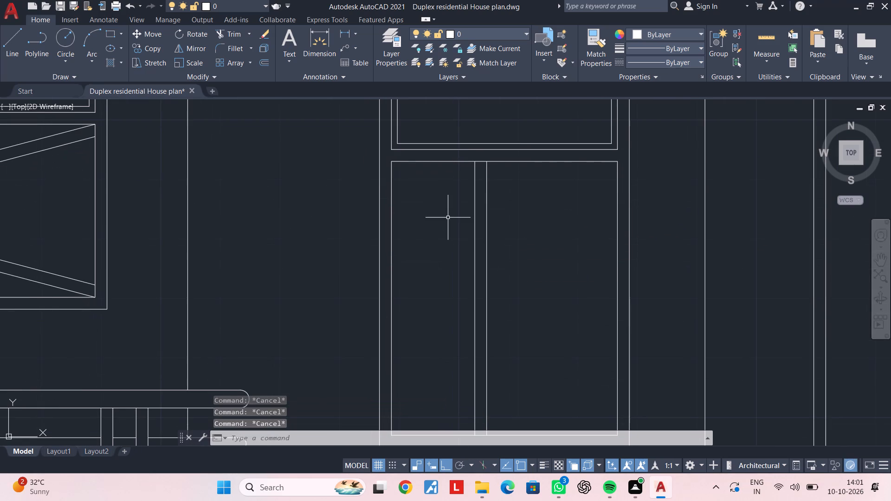
key(Escape)
key(Escape)
key(Escape)
Draw a vertical line just left of the mullion, from the lower pane's top edge to its bottom edge.
middle_drag(432, 251, 430, 174)
key(Escape)
scroll(433, 178, down, 3)
middle_drag(433, 178, 436, 188)
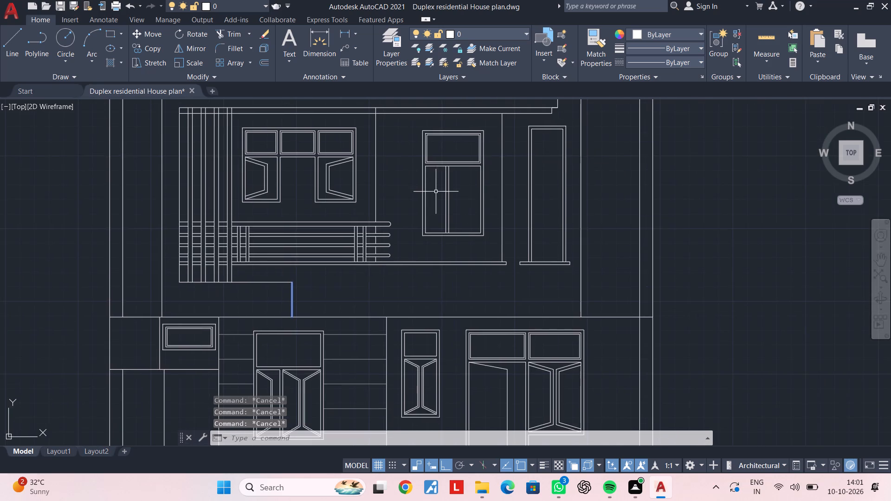
middle_drag(435, 190, 431, 213)
text(L)
key(space)
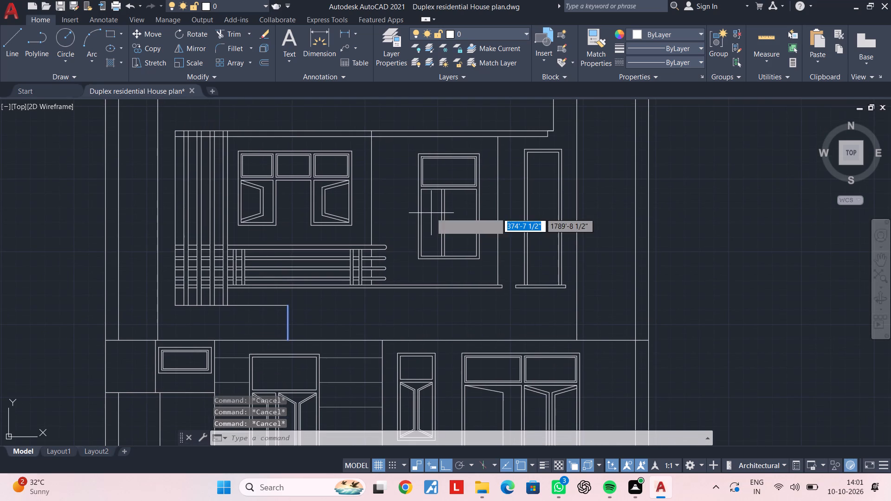
scroll(426, 205, up, 3)
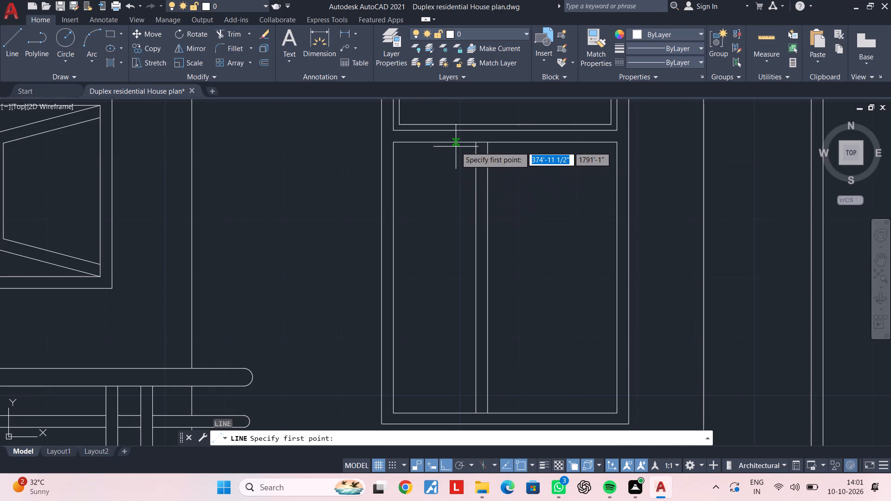
click(458, 146)
middle_drag(458, 264, 460, 207)
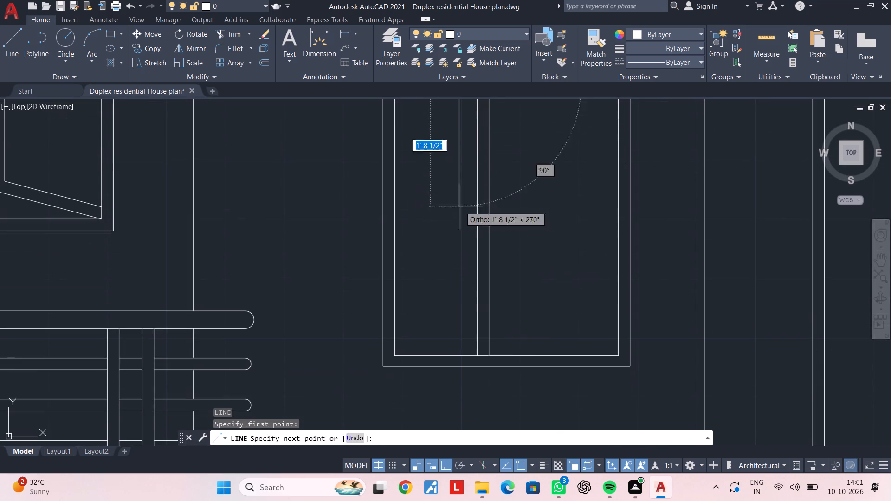
click(462, 356)
key(Escape)
key(Escape)
Draw a sloping line from the lower-left pane's top-left corner down to the new vertical line.
middle_drag(443, 189, 432, 278)
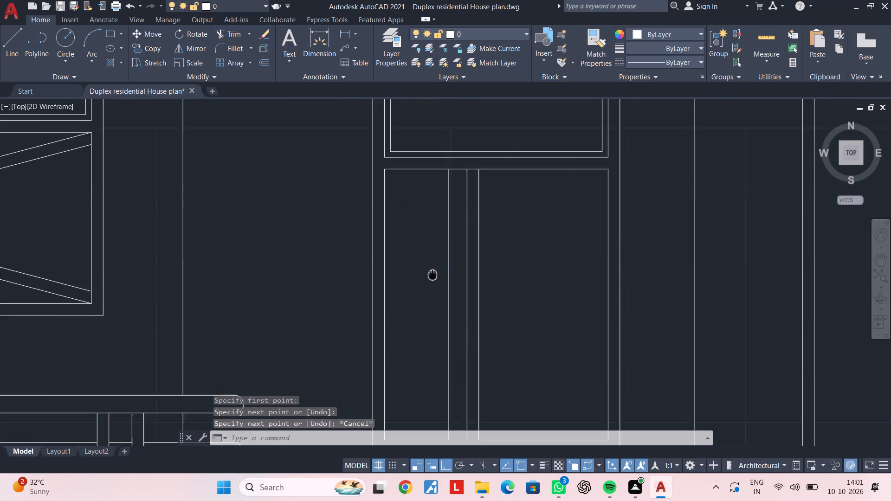
middle_drag(432, 278, 431, 287)
key(space)
click(383, 182)
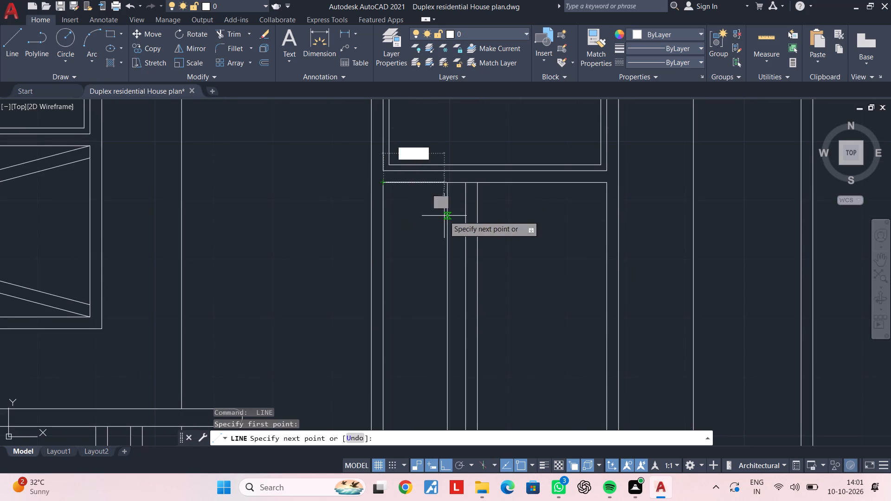
click(444, 216)
key(Escape)
Mirror the sloping shutter line about the lower-left pane's horizontal midline, keeping the original.
middle_drag(436, 262, 438, 227)
click(433, 164)
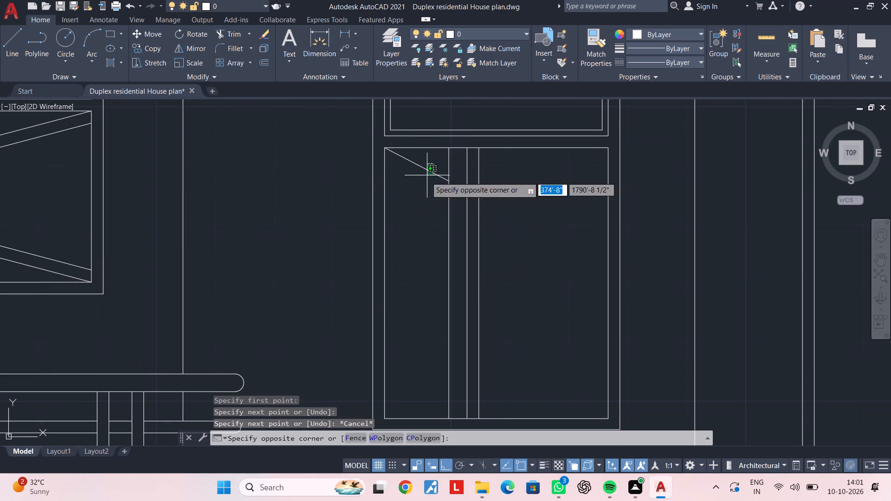
click(421, 186)
text(MI)
key(space)
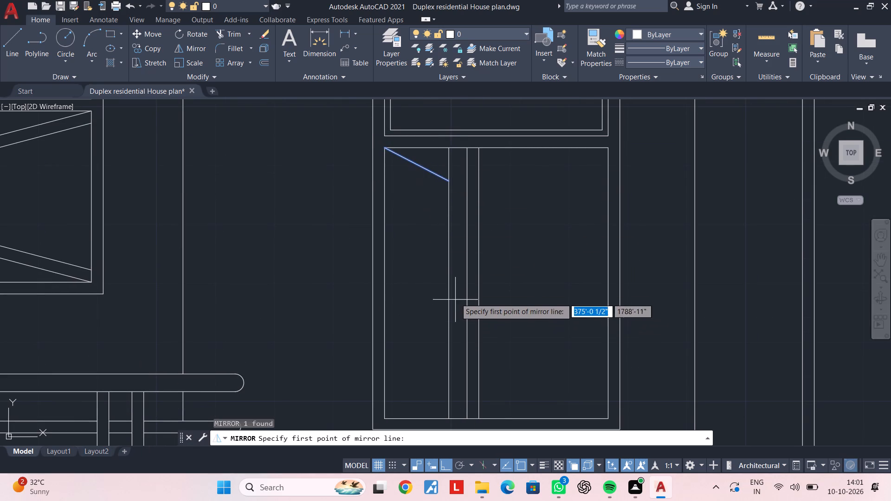
click(451, 281)
click(386, 283)
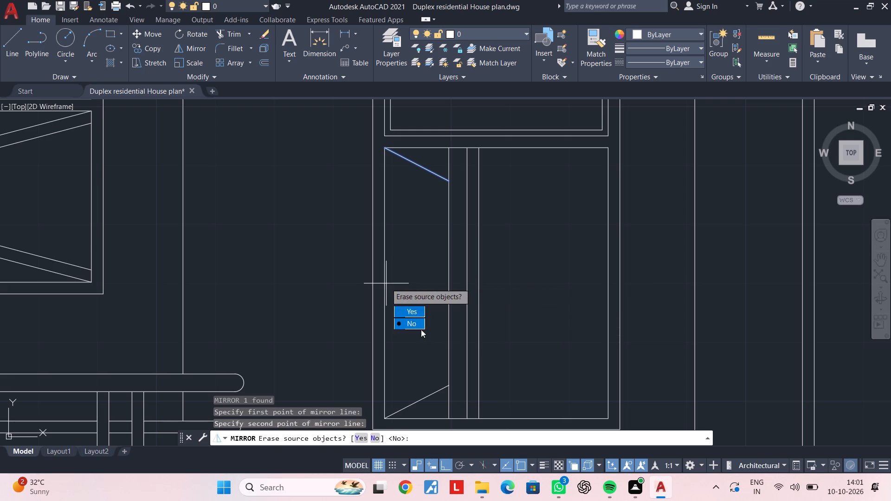
drag(420, 326, 386, 283)
key(Escape)
key(Escape)
Trim the shutter's vertical line where it extends past the upper and lower sloping lines.
text(TR)
key(space)
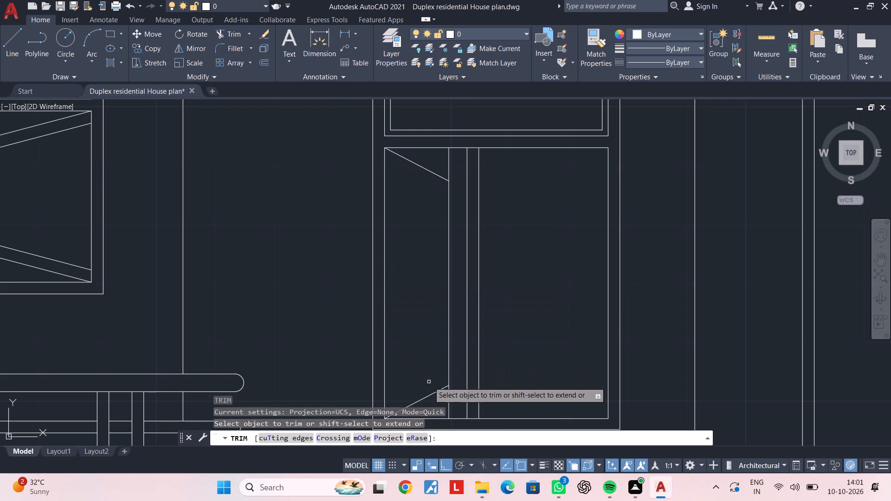
click(446, 401)
click(451, 400)
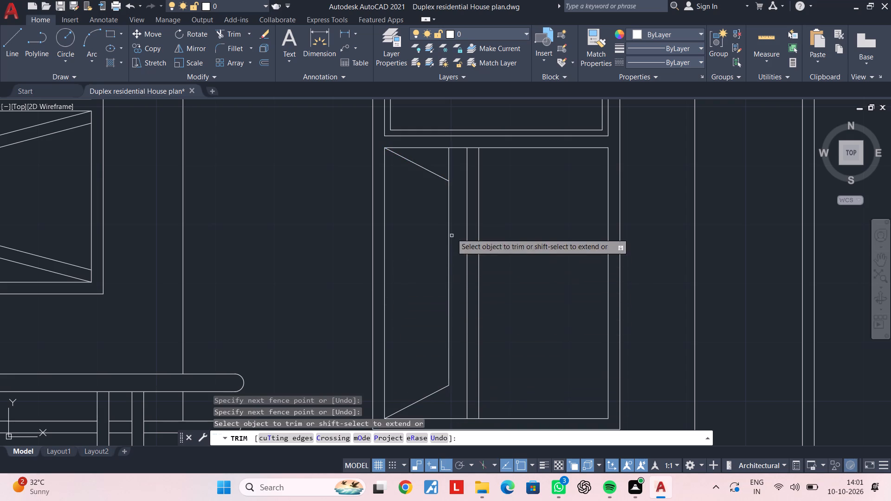
click(448, 171)
key(Escape)
Join the two sloping lines and the vertical line of the left shutter into one polyline.
click(448, 171)
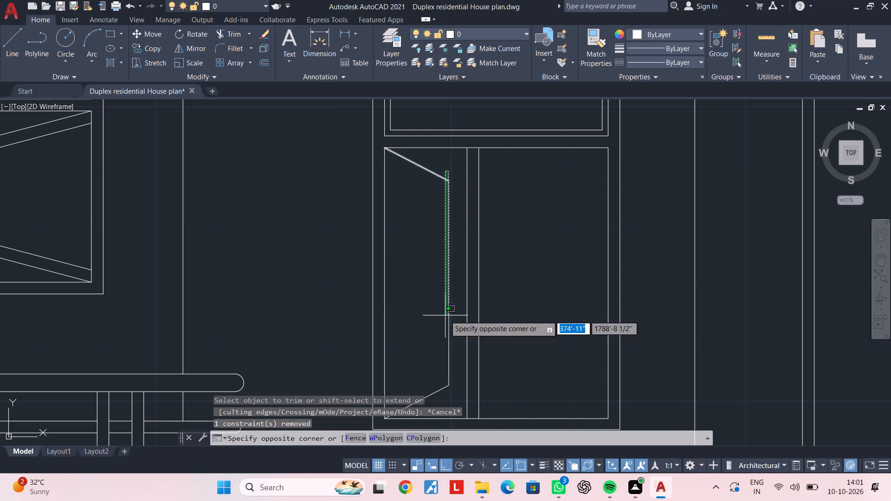
middle_drag(442, 309, 433, 273)
click(424, 367)
click(451, 290)
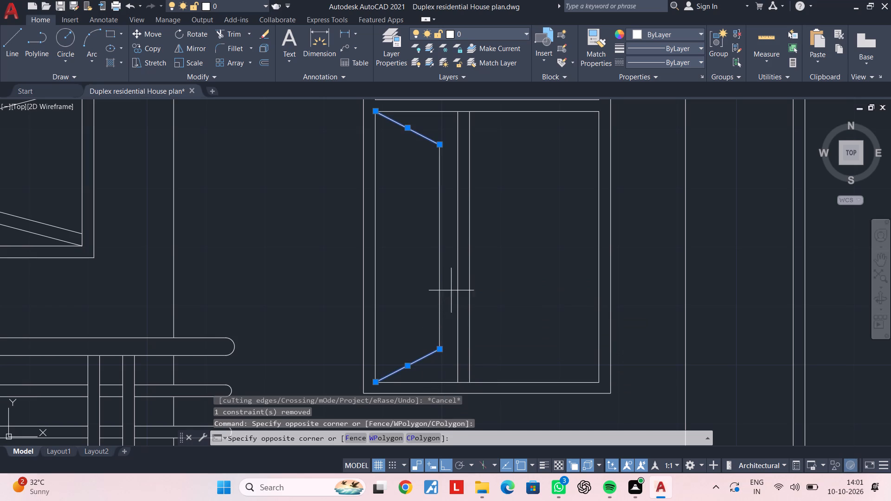
click(429, 294)
text(J)
key(space)
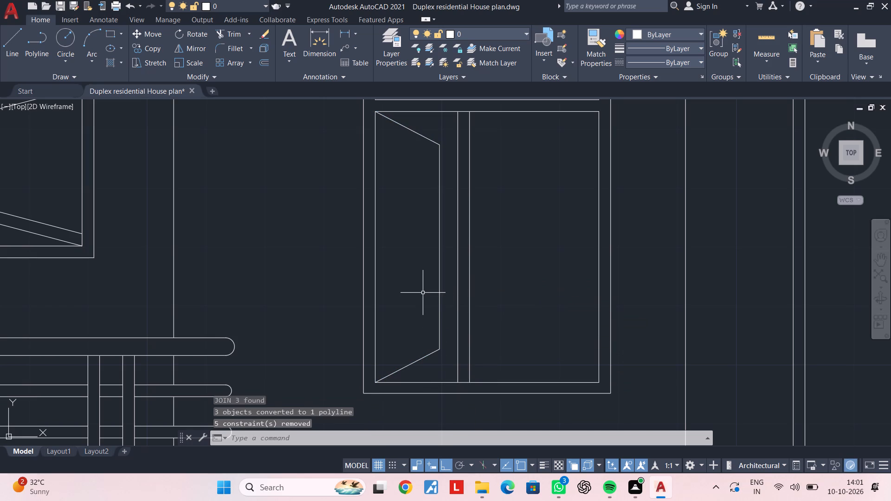
key(i)
key(Escape)
key(Escape)
key(Escape)
Offset the left shutter outline 2" inward.
text(OF 2")
key(Return)
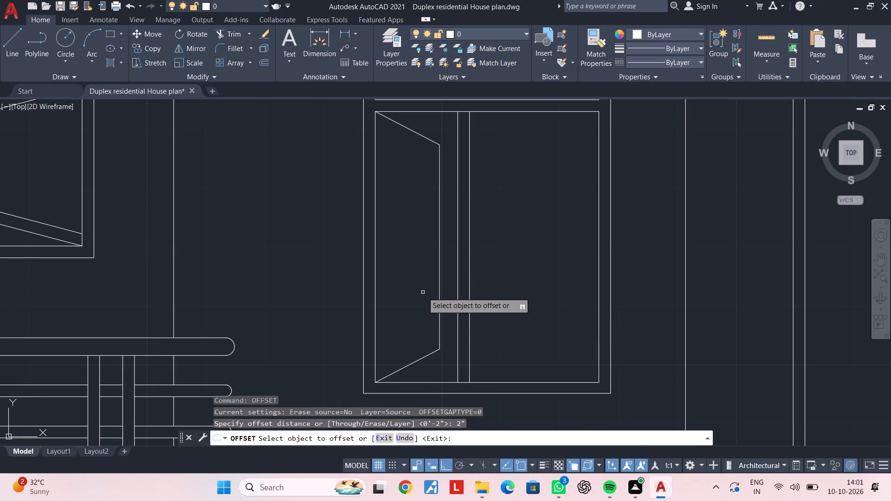
click(438, 288)
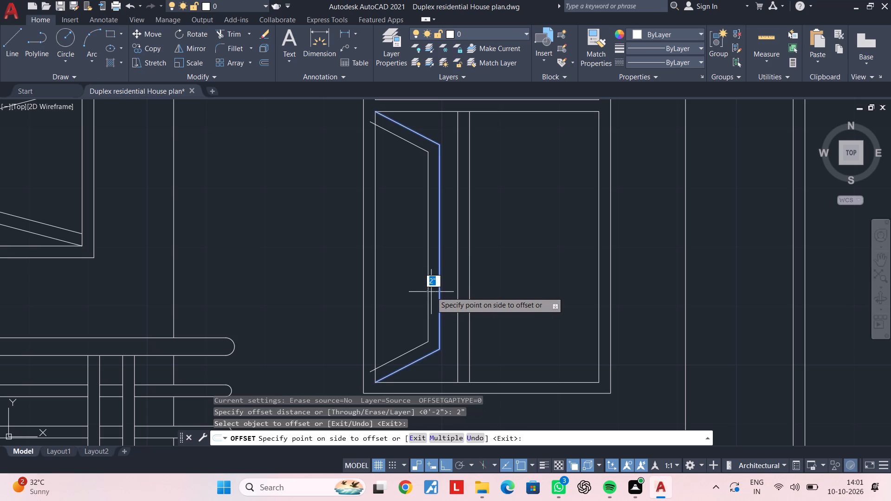
click(431, 292)
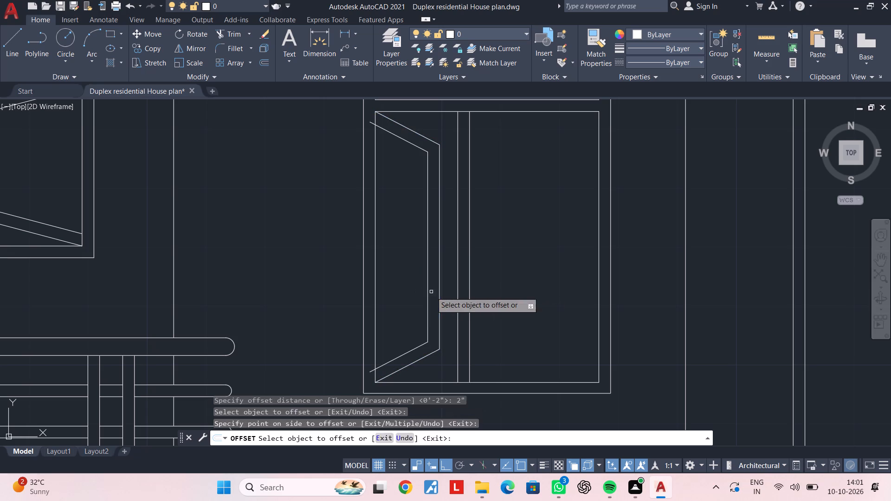
key(Escape)
key(Escape)
Trim both ends of the inner shutter outline where they overrun the lower-left pane's outer vertical edge.
text(TR)
key(space)
scroll(371, 371, up, 1)
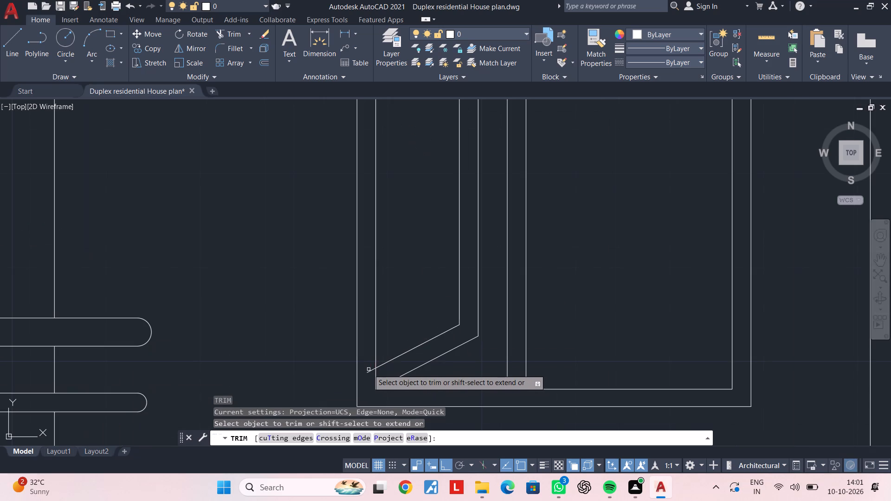
click(369, 371)
scroll(373, 369, down, 3)
middle_drag(410, 299, 409, 315)
scroll(378, 288, up, 2)
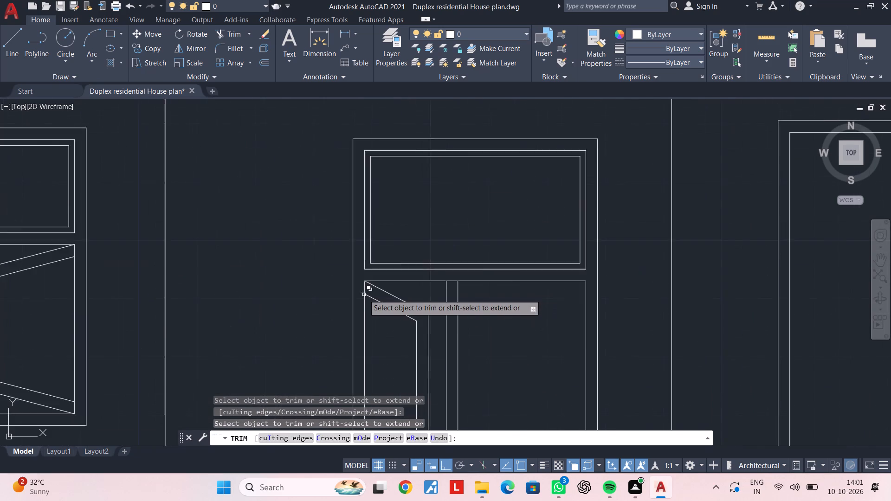
scroll(364, 295, up, 1)
click(356, 289)
key(Escape)
scroll(500, 316, down, 2)
middle_drag(528, 321, 495, 249)
key(Escape)
middle_drag(504, 274, 477, 244)
key(Escape)
key(Escape)
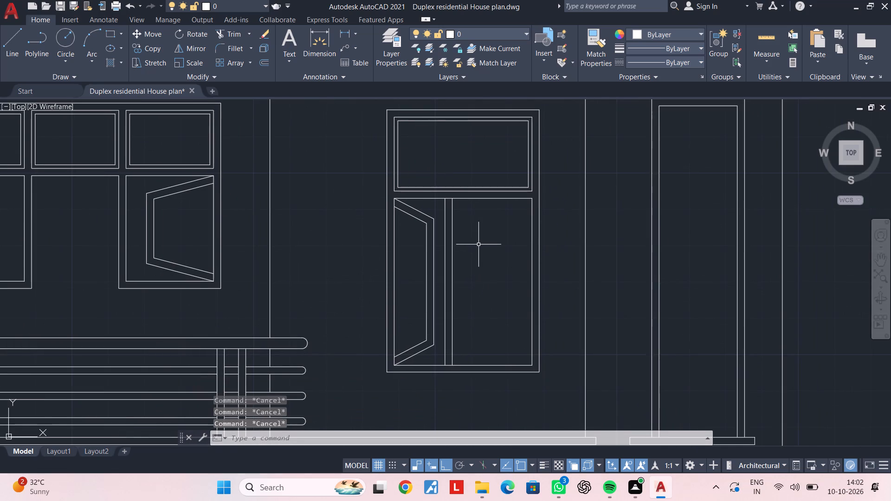
Examine the upper-floor window against the other windows of the front elevation.
scroll(478, 251, down, 2)
middle_drag(499, 267, 507, 172)
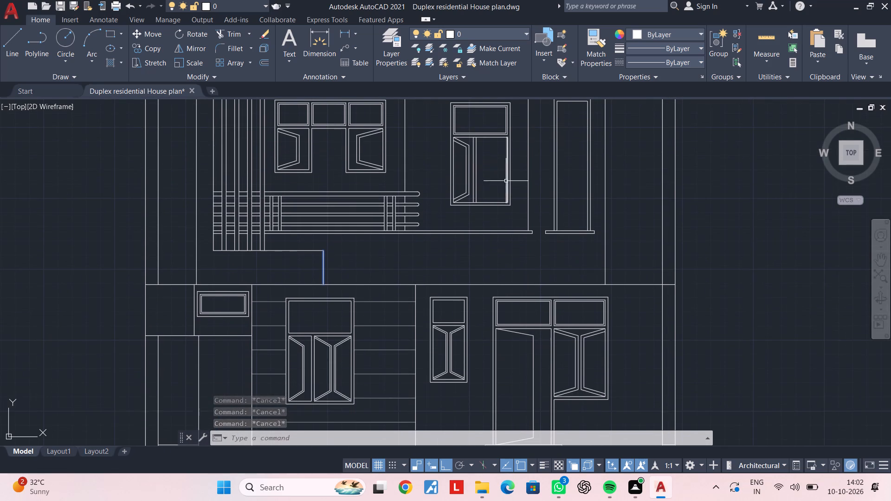
middle_drag(504, 192, 501, 229)
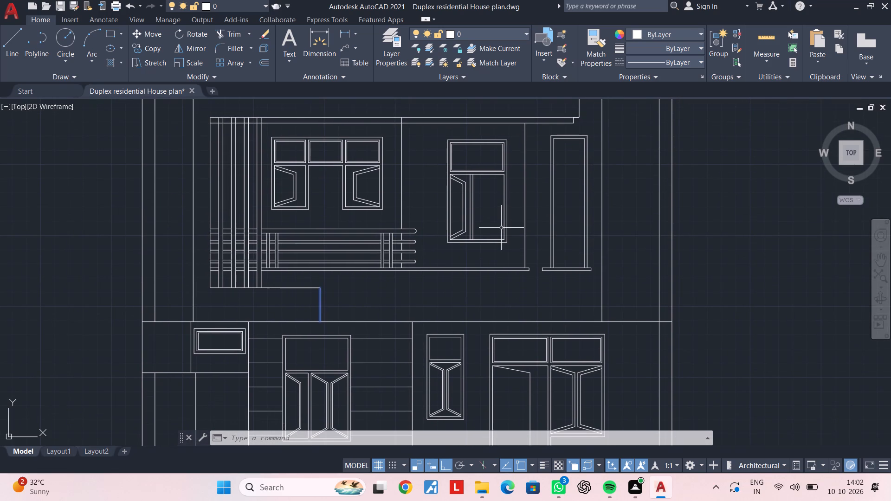
middle_drag(501, 225, 493, 189)
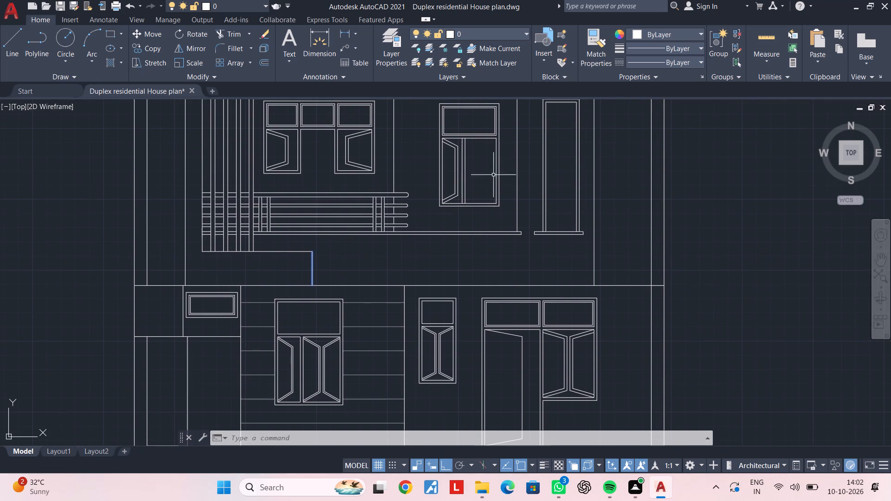
middle_drag(493, 175, 493, 250)
scroll(493, 250, down, 1)
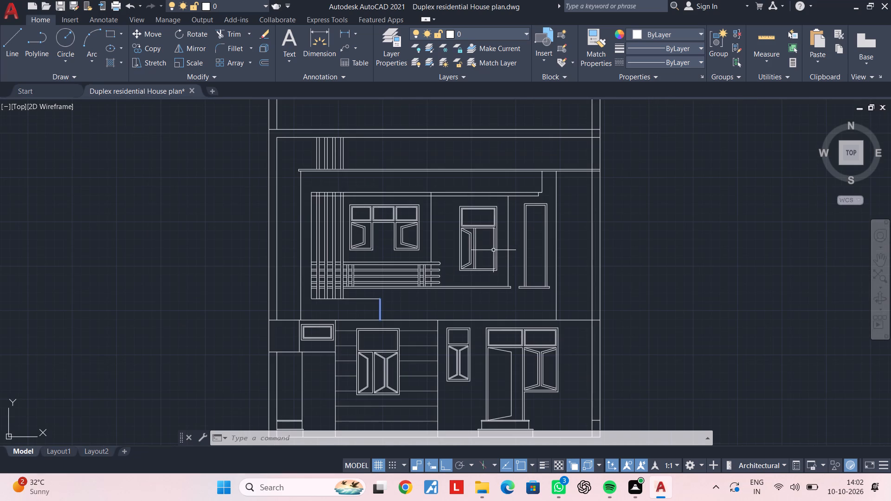
scroll(490, 237, up, 4)
middle_drag(484, 238, 496, 205)
middle_drag(496, 192, 493, 218)
key(Escape)
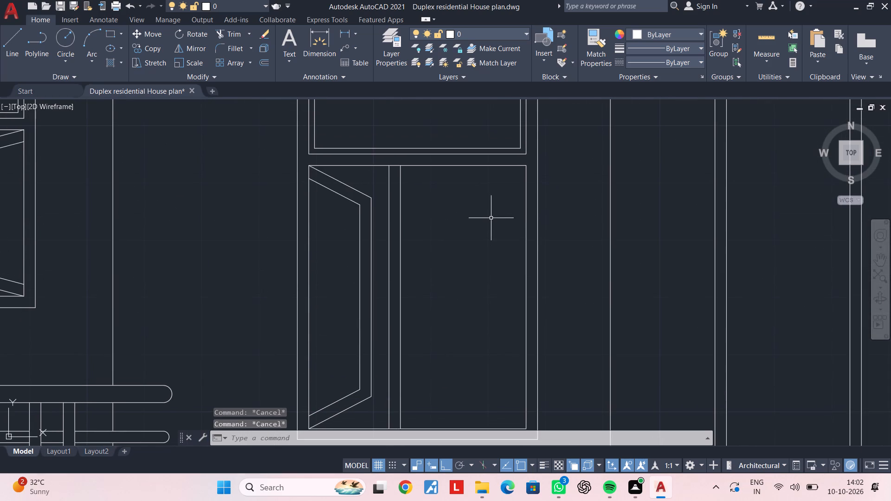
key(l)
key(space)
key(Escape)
Trim the lower pane's top and bottom edges between the two mullion lines, separating the left and right panes.
key(t)
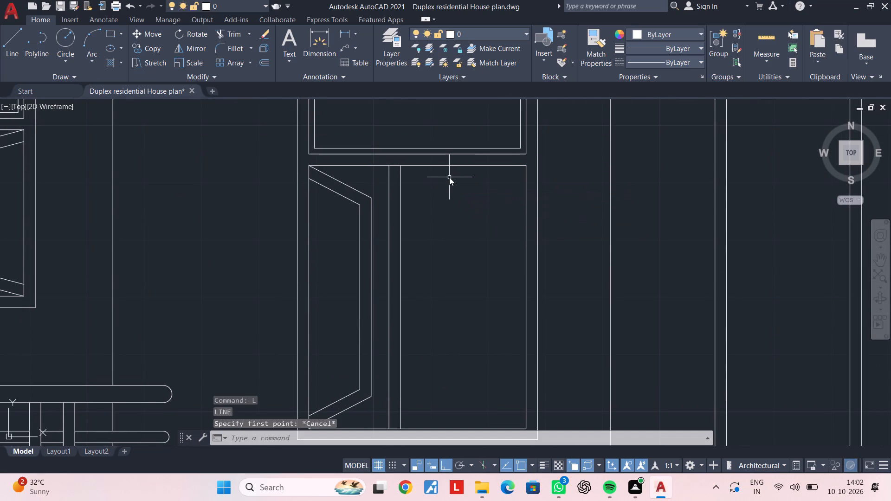
key(r)
key(space)
scroll(395, 166, up, 2)
click(395, 166)
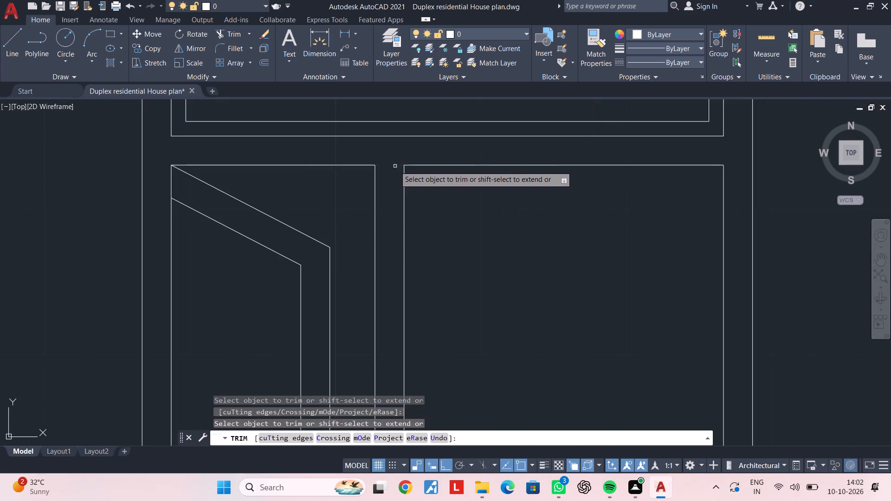
scroll(445, 226, down, 3)
scroll(436, 352, up, 2)
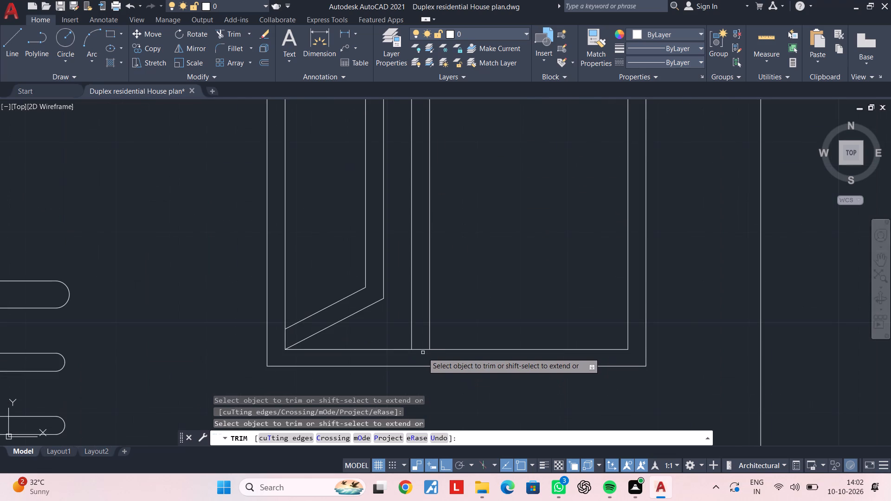
click(421, 350)
key(Escape)
scroll(472, 333, down, 2)
key(Escape)
middle_drag(481, 290, 473, 307)
key(space)
key(Escape)
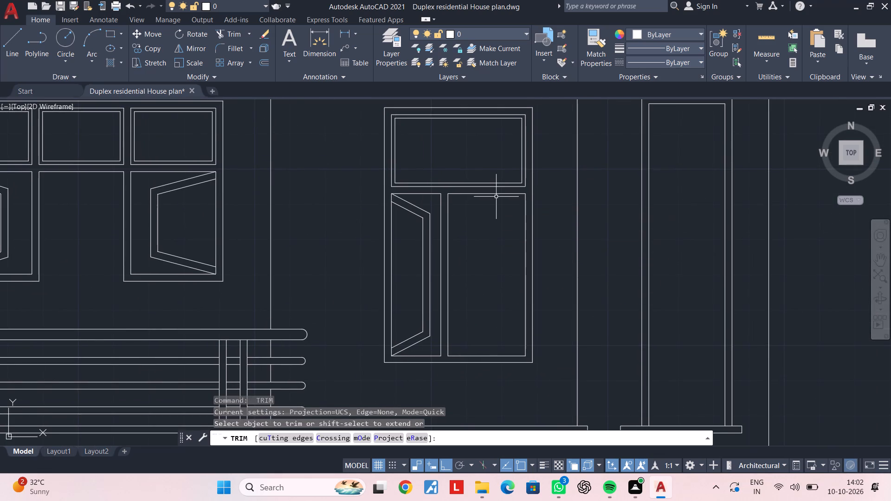
key(Escape)
Draw a vertical centre line in the lower-right pane from the midpoint of its top edge to its bottom edge.
key(l)
key(space)
click(489, 196)
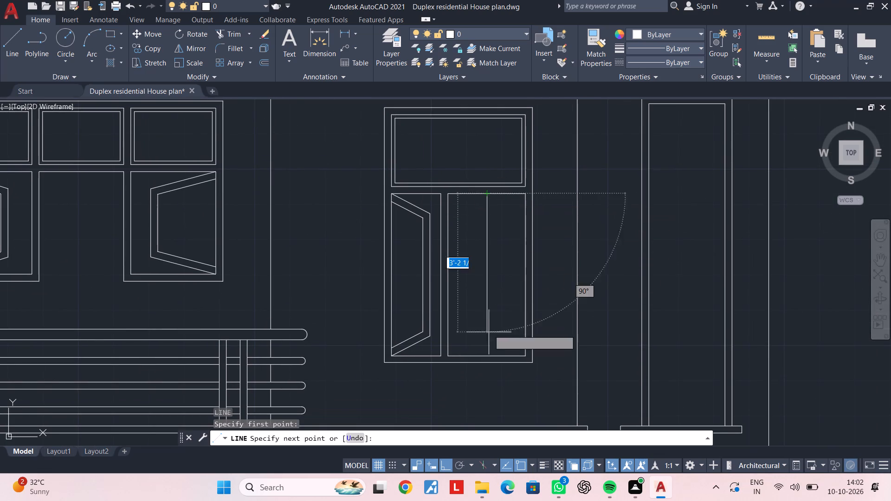
click(489, 357)
key(Escape)
key(Escape)
key(Escape)
key(Escape)
key(Escape)
key(Escape)
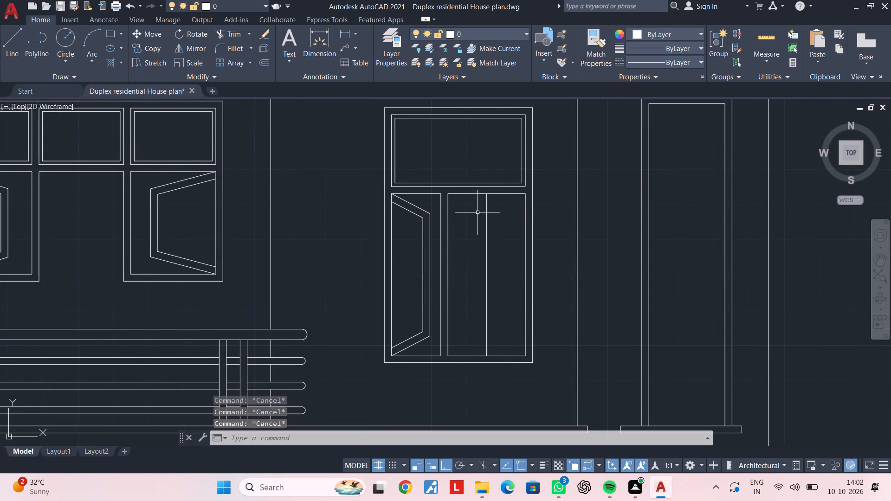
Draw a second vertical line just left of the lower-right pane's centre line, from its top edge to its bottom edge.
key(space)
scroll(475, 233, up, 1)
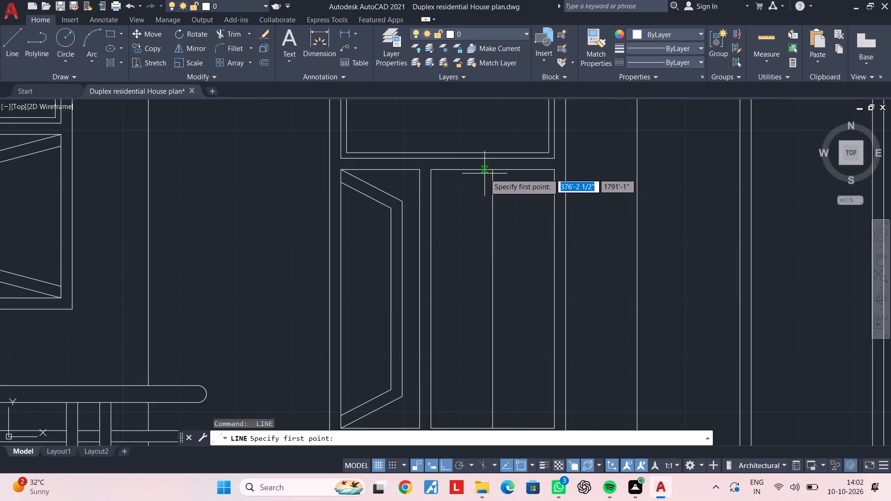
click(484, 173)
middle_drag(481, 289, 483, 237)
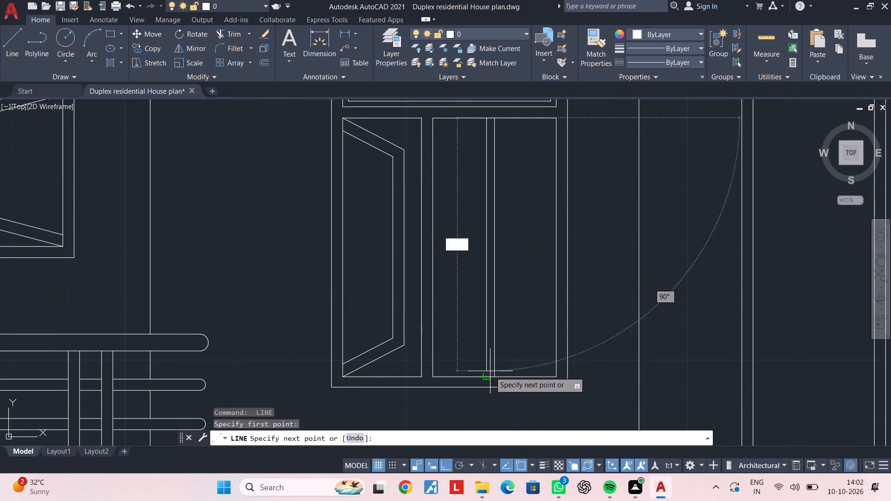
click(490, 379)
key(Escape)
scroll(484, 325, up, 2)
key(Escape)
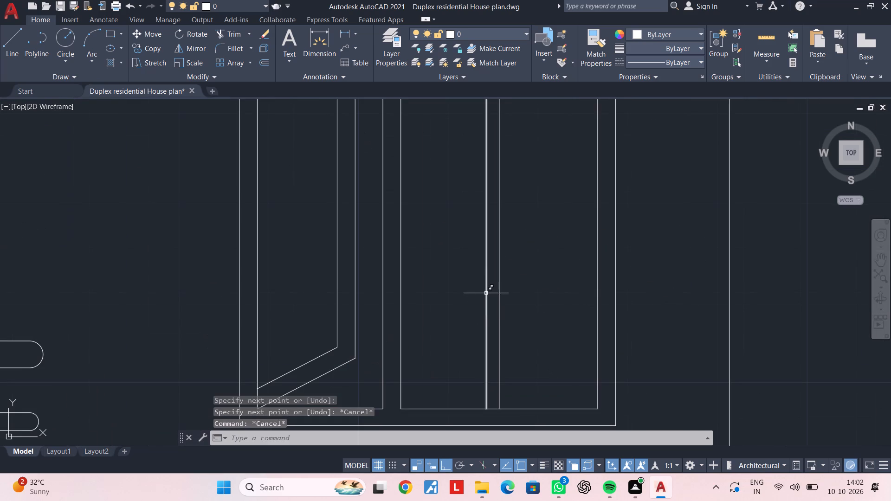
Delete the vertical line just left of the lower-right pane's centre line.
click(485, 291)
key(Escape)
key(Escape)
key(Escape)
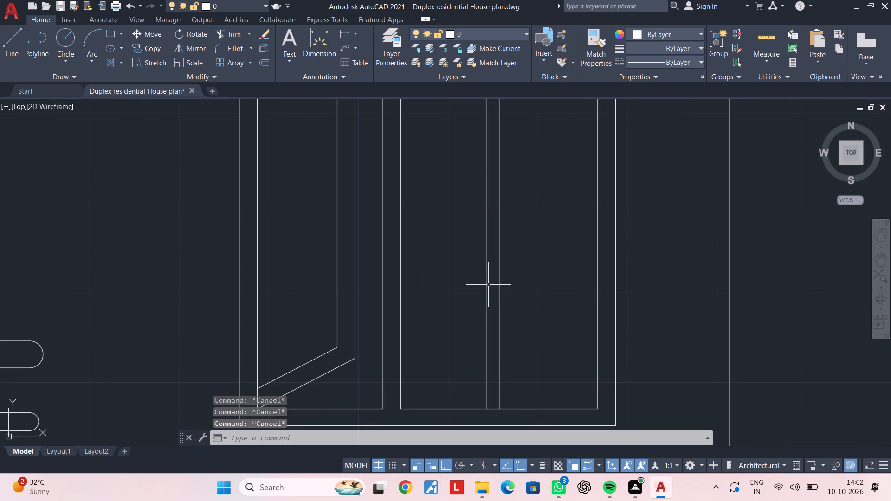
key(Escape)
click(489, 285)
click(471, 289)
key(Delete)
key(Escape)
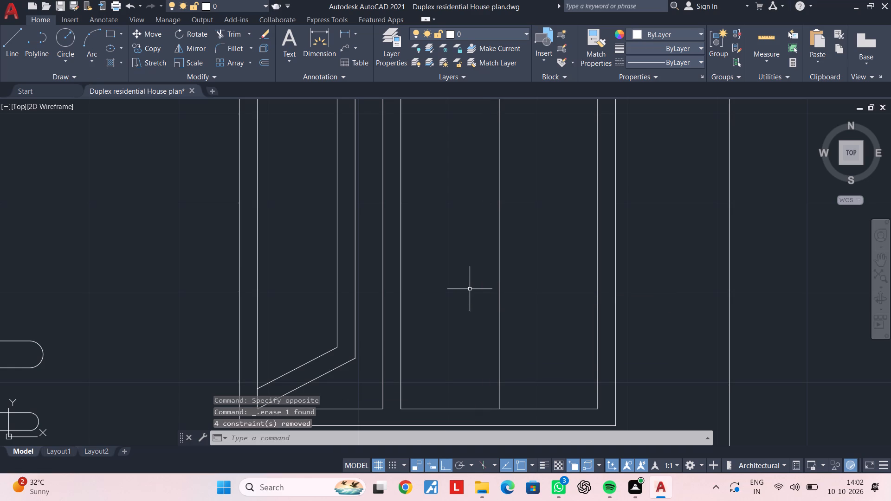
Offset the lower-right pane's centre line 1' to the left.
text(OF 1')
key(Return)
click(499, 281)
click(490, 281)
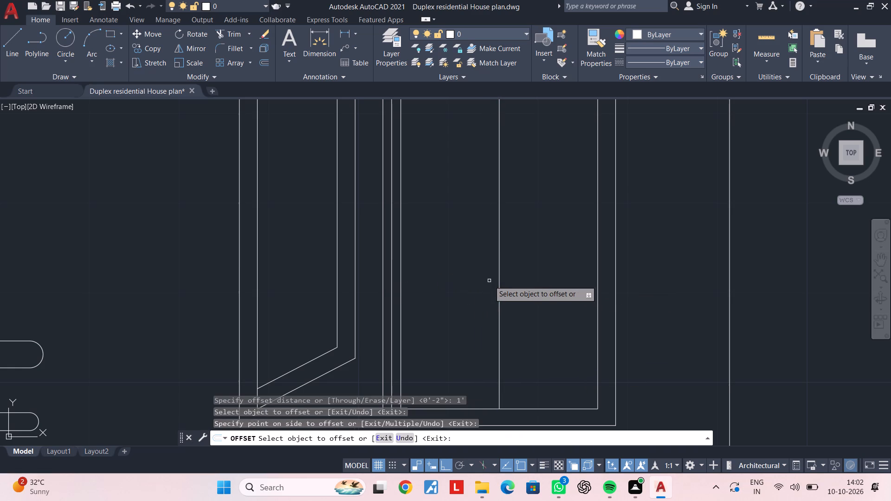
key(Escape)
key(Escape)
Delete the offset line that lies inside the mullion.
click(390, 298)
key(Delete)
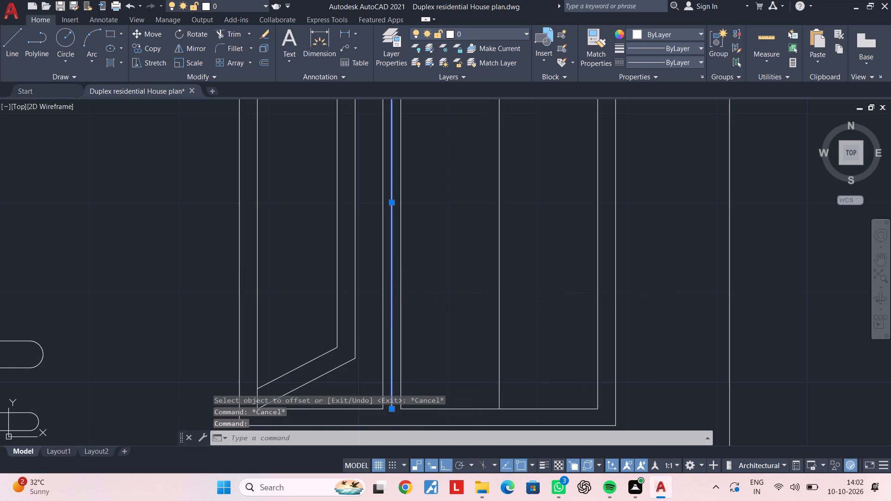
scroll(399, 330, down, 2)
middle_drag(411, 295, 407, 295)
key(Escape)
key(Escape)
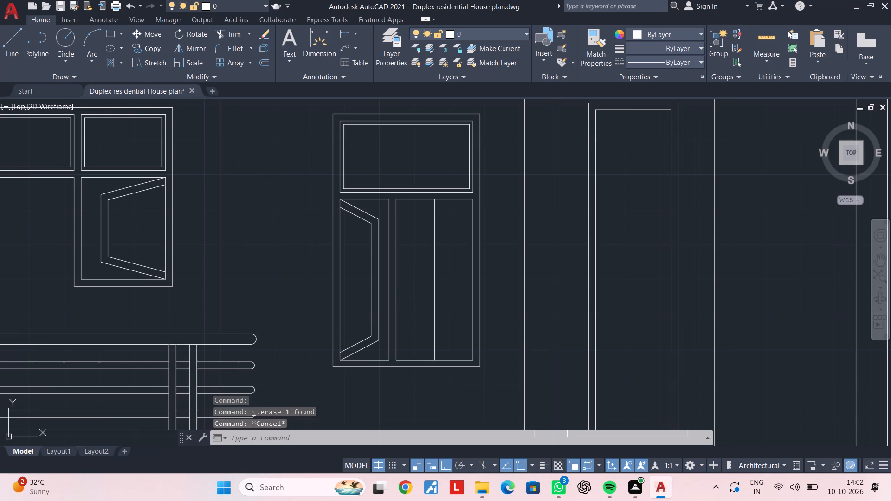
Offset the lower-right pane's vertical centre line 1" to both its left and right sides.
text(OF 1)
key(shift+quotedbl)
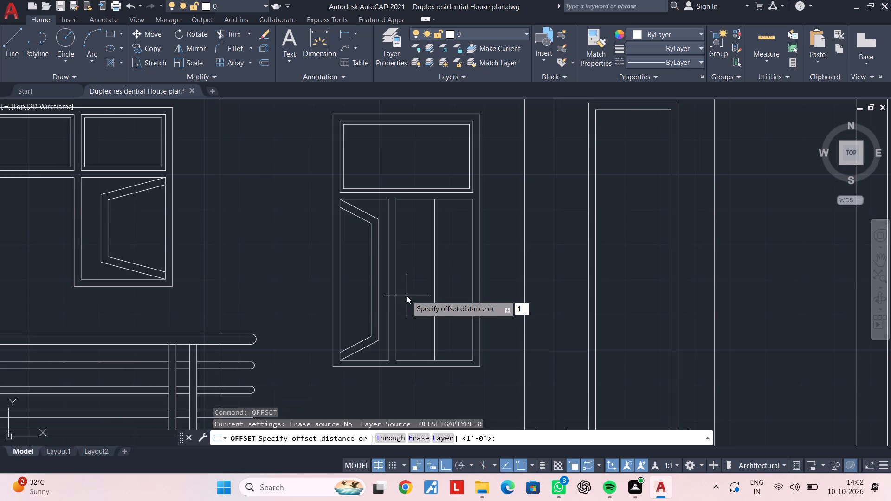
key(Return)
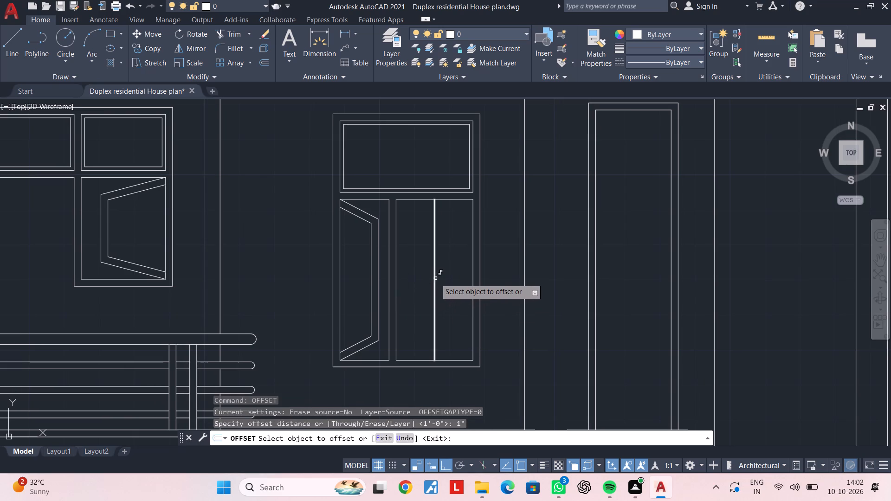
click(435, 278)
click(426, 280)
scroll(434, 276, up, 2)
click(430, 276)
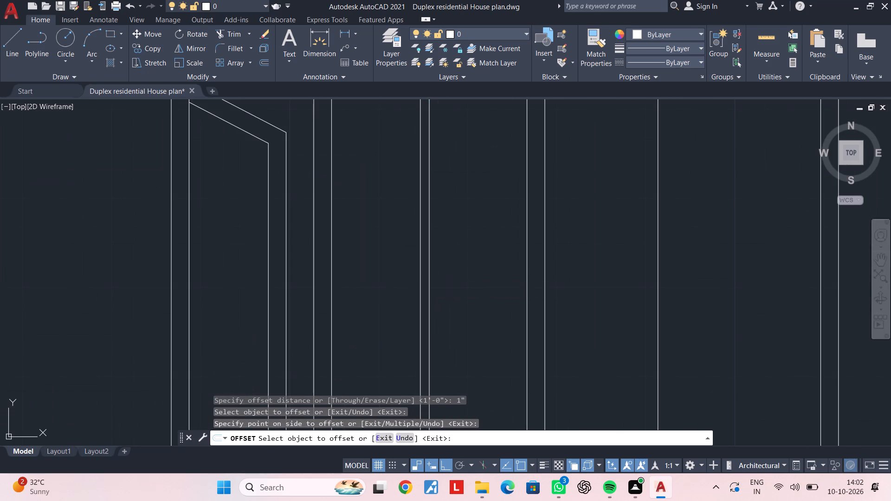
click(449, 274)
key(Escape)
Delete the original centre line between the two offset lines in the lower-right pane.
click(430, 275)
key(Delete)
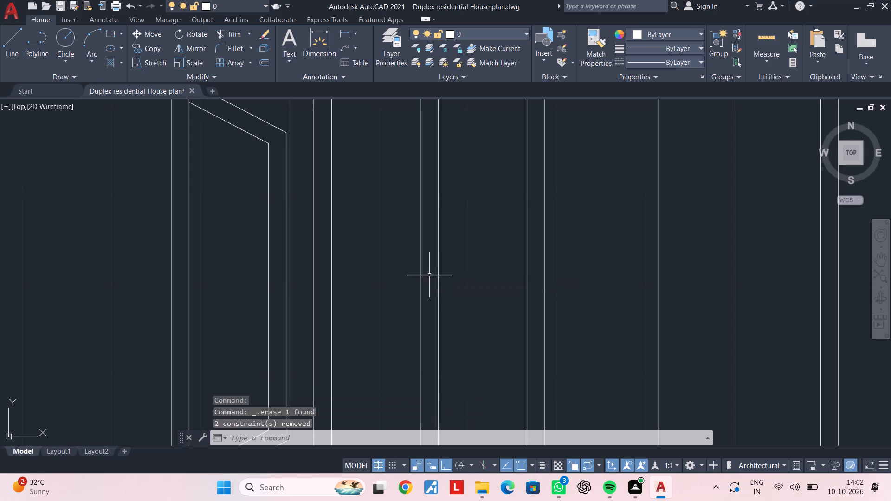
key(Escape)
Draw a diagonal line from the lower-right pane's top-left corner sloping down to the left-hand central vertical line.
scroll(365, 293, down, 1)
middle_drag(373, 274, 375, 288)
key(Escape)
key(Escape)
key(l)
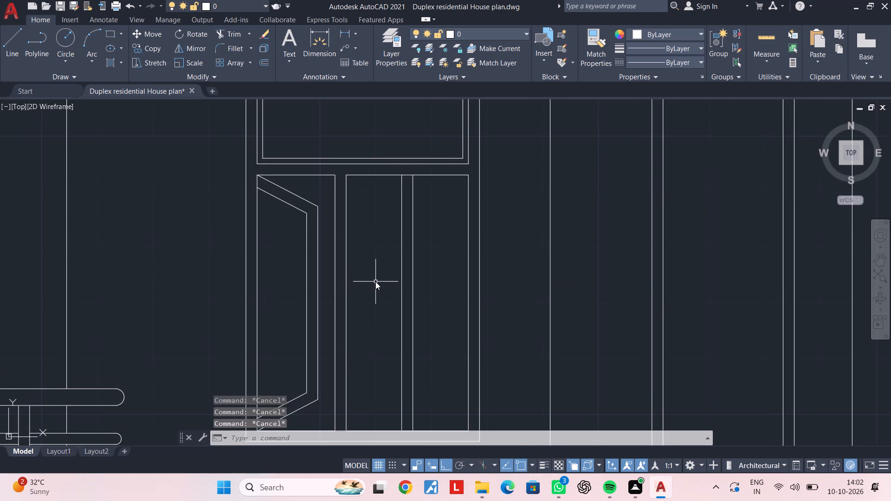
key(space)
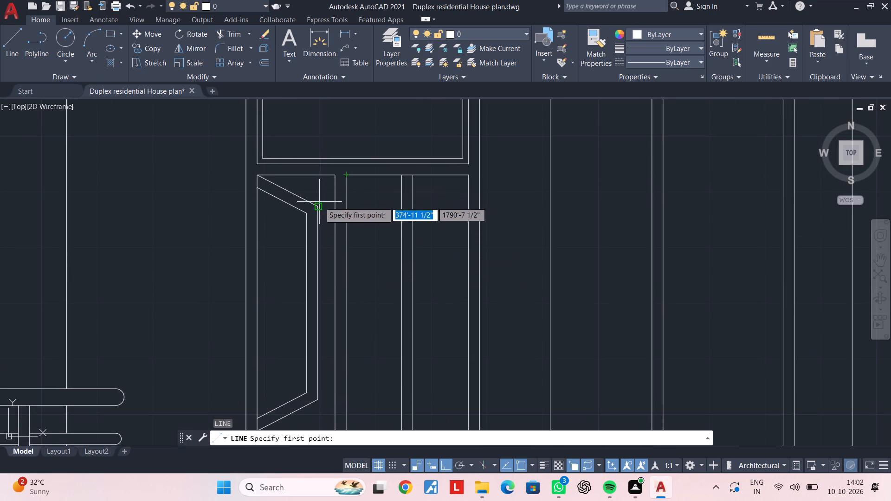
click(346, 177)
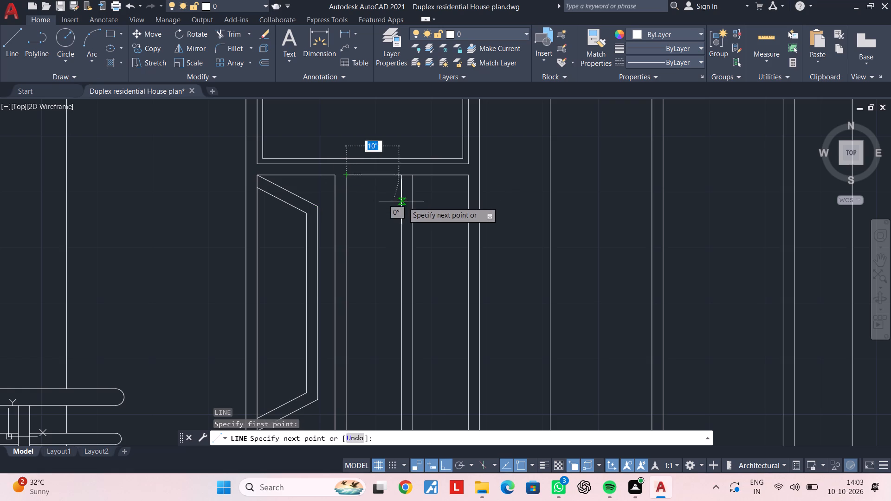
click(400, 208)
key(Escape)
Mirror the diagonal line about the pane's horizontal mid-height line to its bottom-left corner, keeping the original.
click(392, 195)
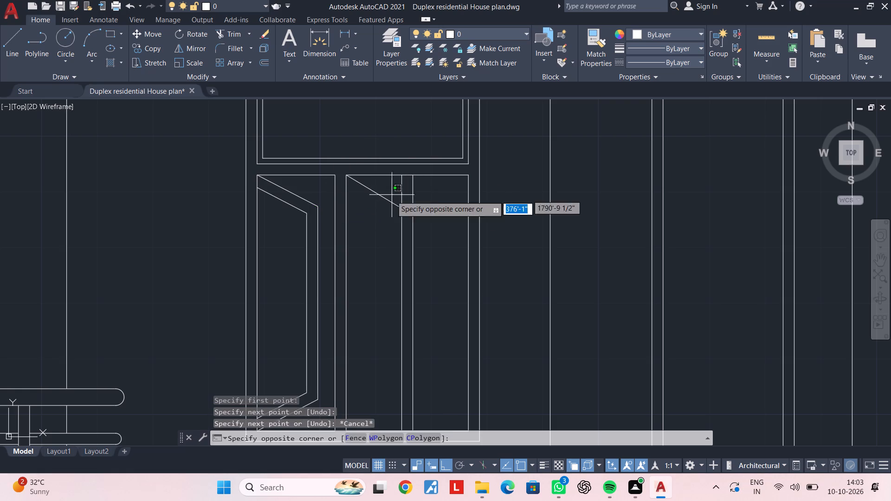
click(381, 208)
text(MI)
key(space)
scroll(381, 257, down, 1)
middle_drag(381, 257, 389, 168)
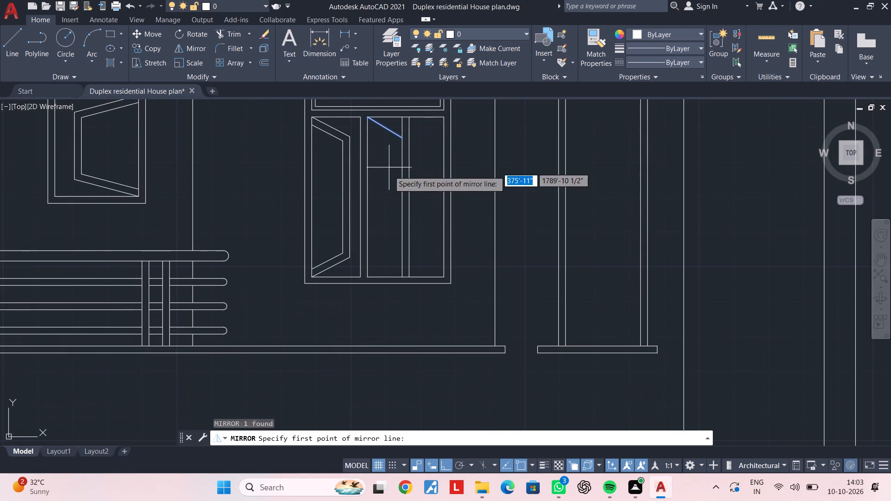
click(400, 198)
click(370, 198)
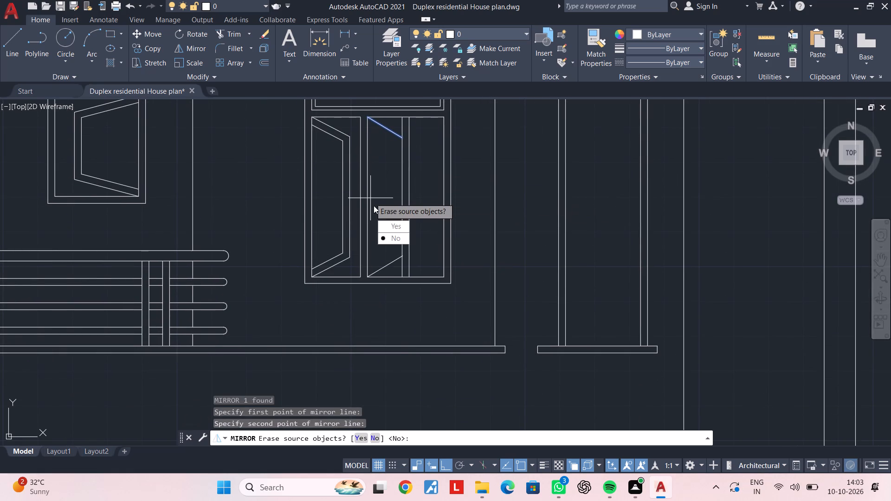
drag(387, 238, 370, 198)
key(Escape)
key(Escape)
Trim the left-hand central vertical line where it extends beyond the lower and upper diagonals.
text(TR)
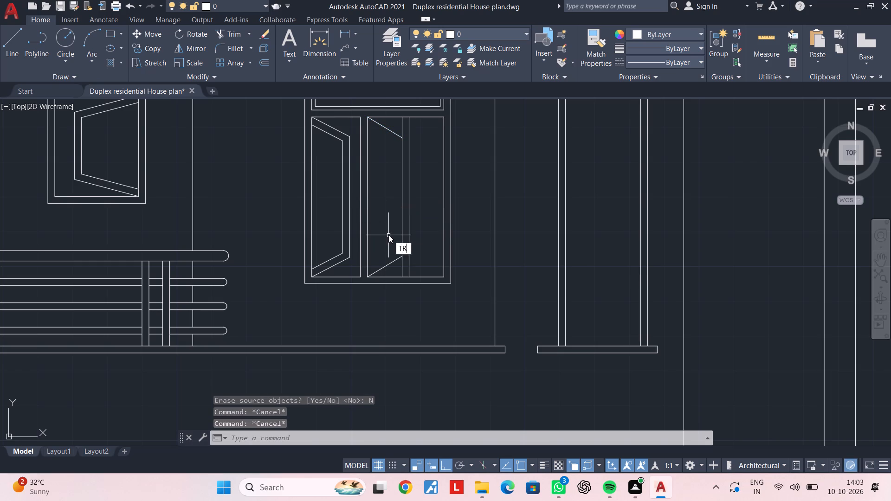
key(space)
click(402, 270)
middle_drag(388, 169, 386, 225)
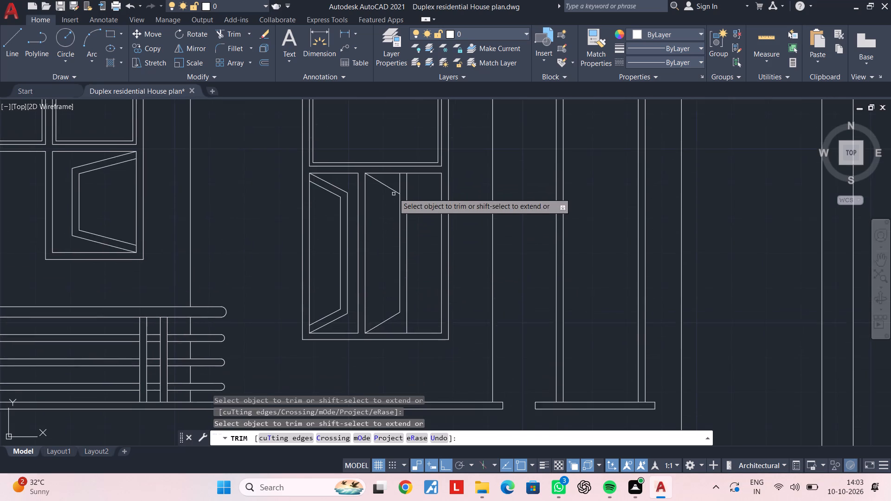
scroll(394, 188, up, 1)
click(400, 180)
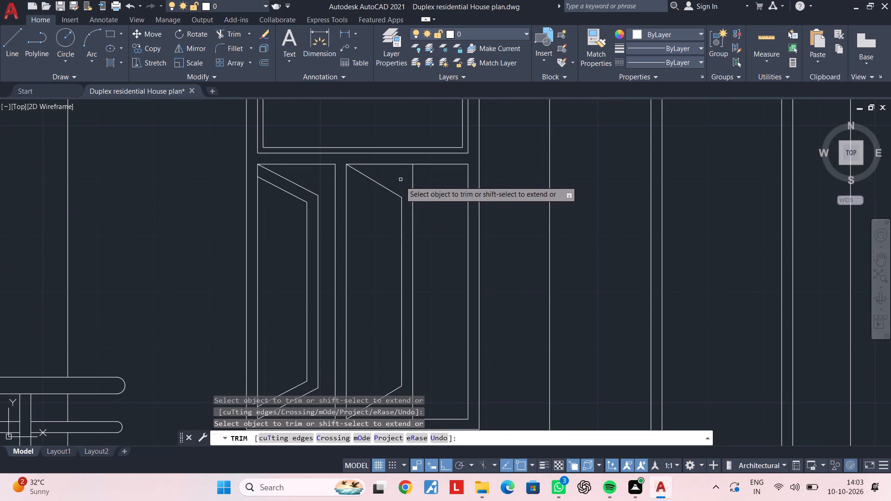
middle_drag(389, 201, 385, 169)
key(Escape)
key(Escape)
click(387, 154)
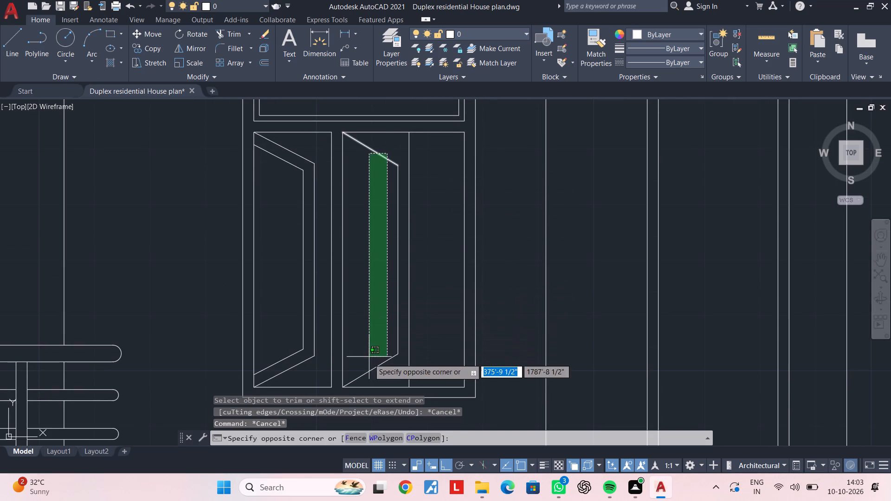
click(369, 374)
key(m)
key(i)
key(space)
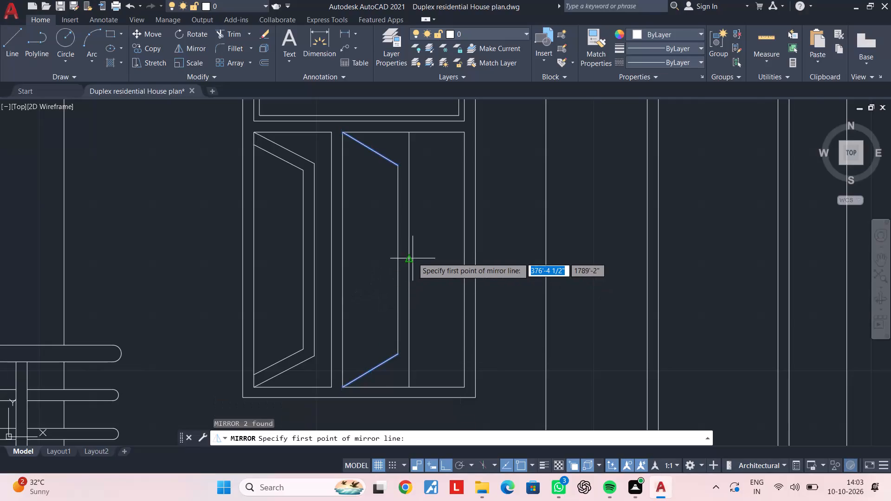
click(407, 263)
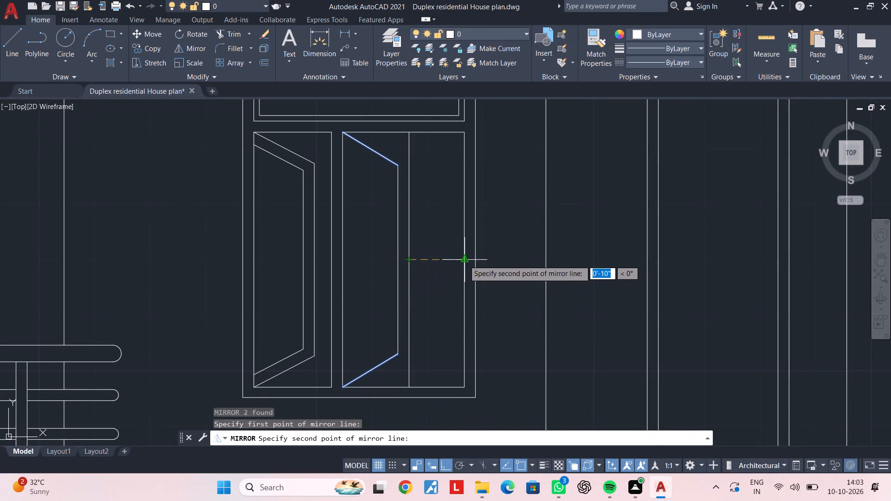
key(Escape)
Mirror both diagonal lines about the lower-right pane's vertical centre axis, keeping the originals.
click(388, 152)
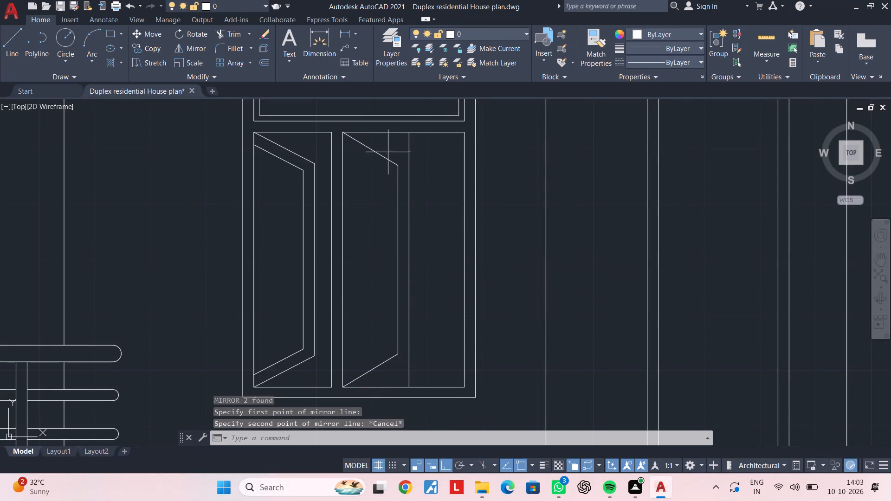
click(380, 160)
drag(394, 367, 387, 361)
click(373, 350)
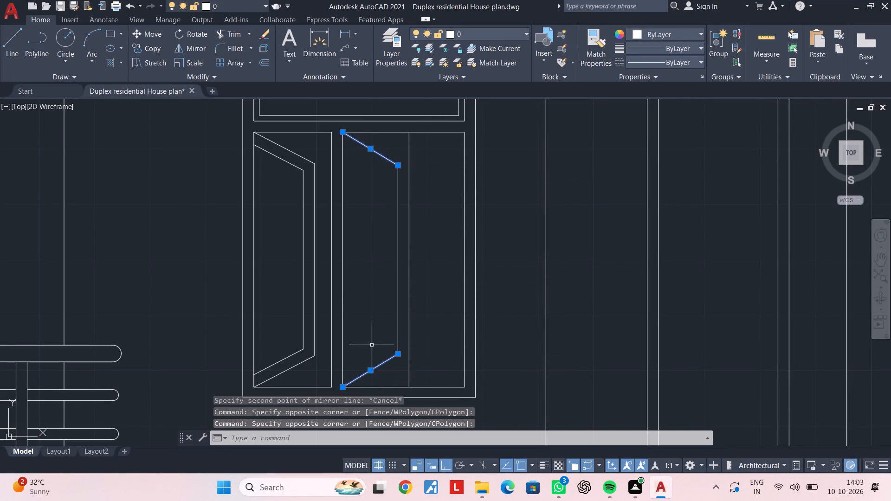
key(m)
key(i)
key(space)
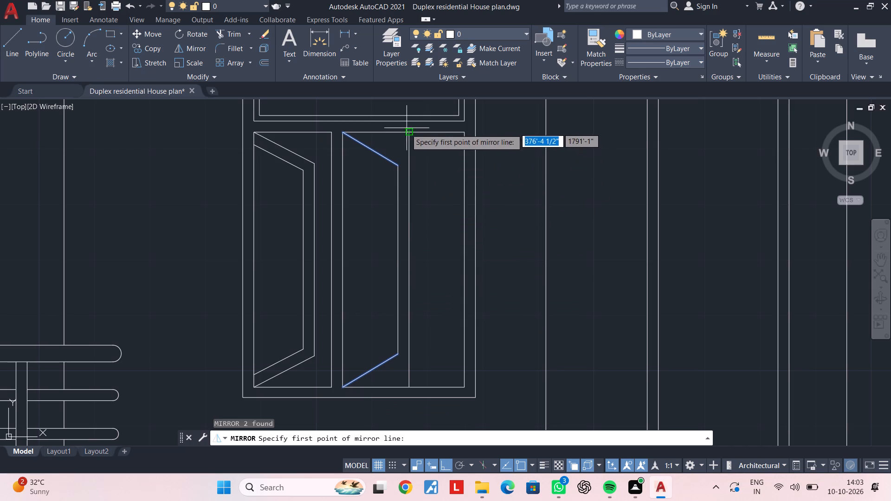
click(402, 134)
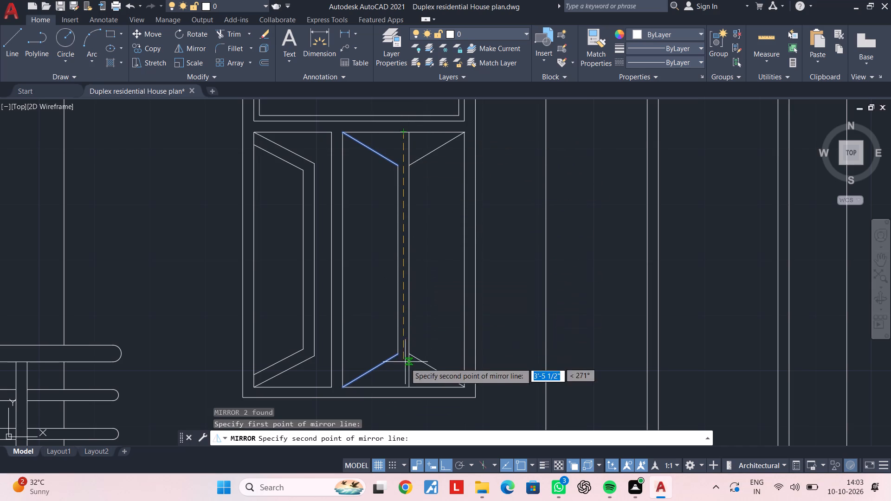
click(402, 388)
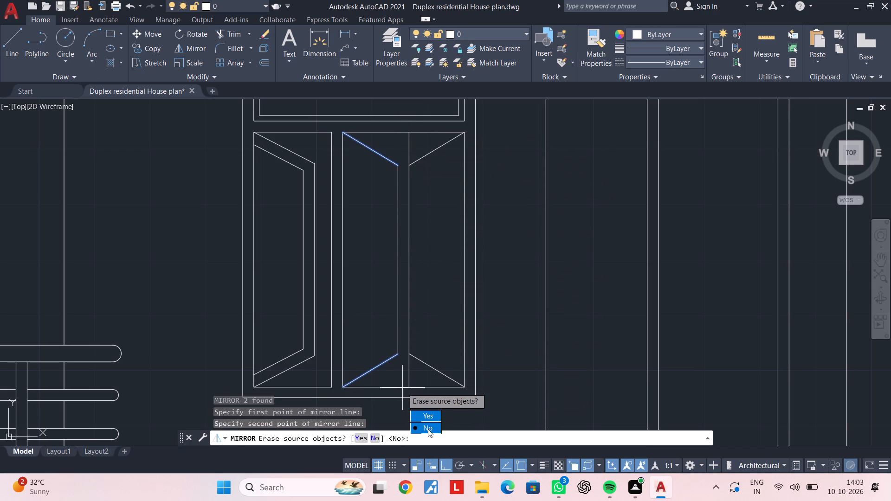
drag(428, 429, 402, 388)
key(Escape)
key(Escape)
Trim the right-hand central vertical line where it extends beyond the mirrored lower and upper diagonals.
key(t)
key(r)
key(space)
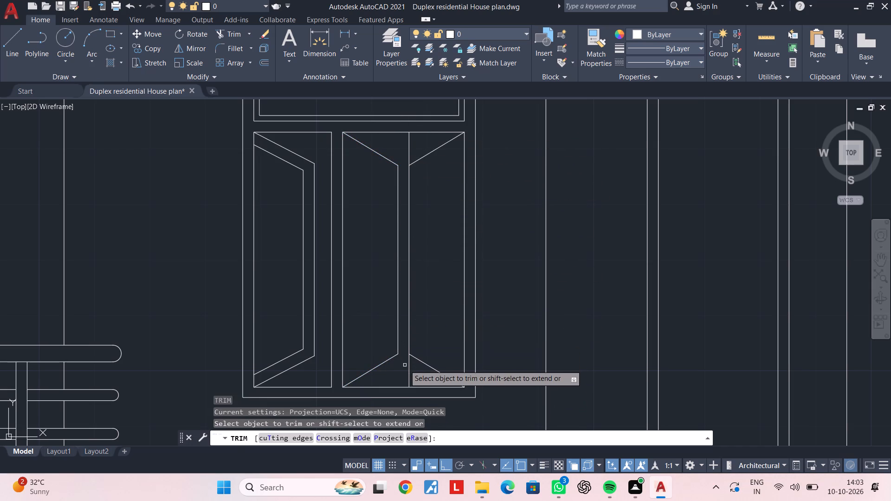
click(409, 368)
click(408, 154)
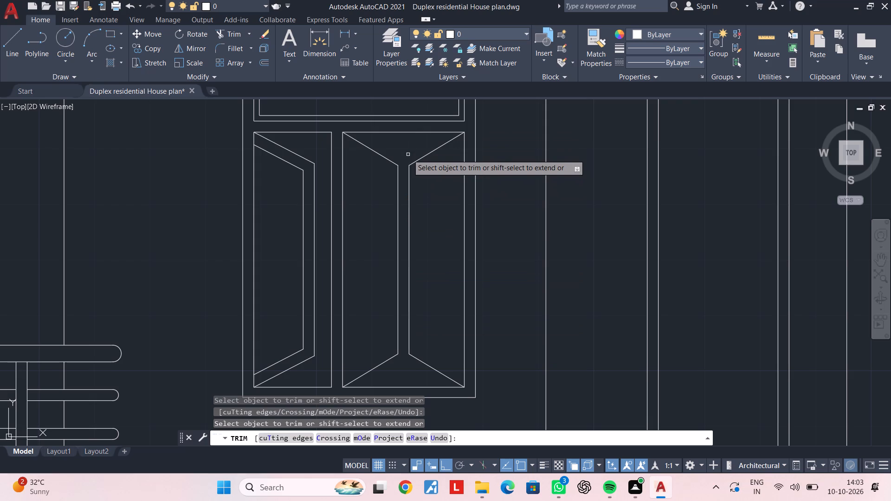
key(Escape)
key(Escape)
Join the left shutter's two diagonals and vertical line in the lower-right pane into one polyline.
click(397, 148)
click(379, 365)
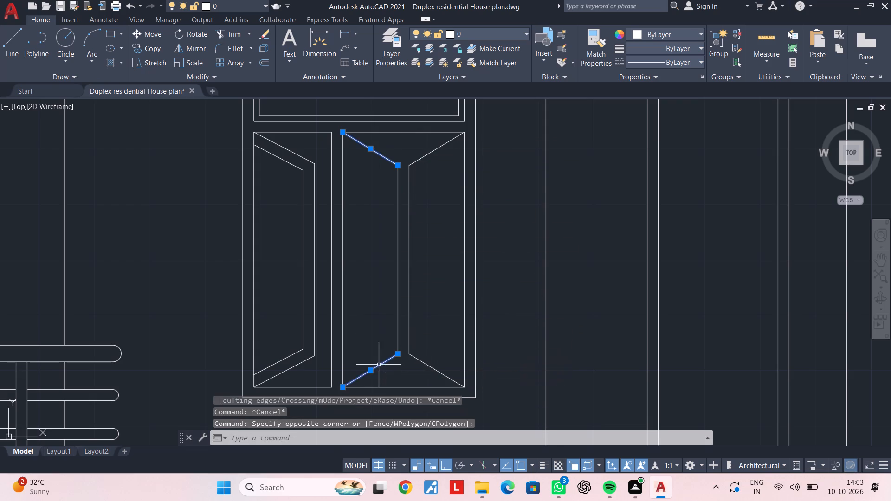
click(405, 283)
click(374, 289)
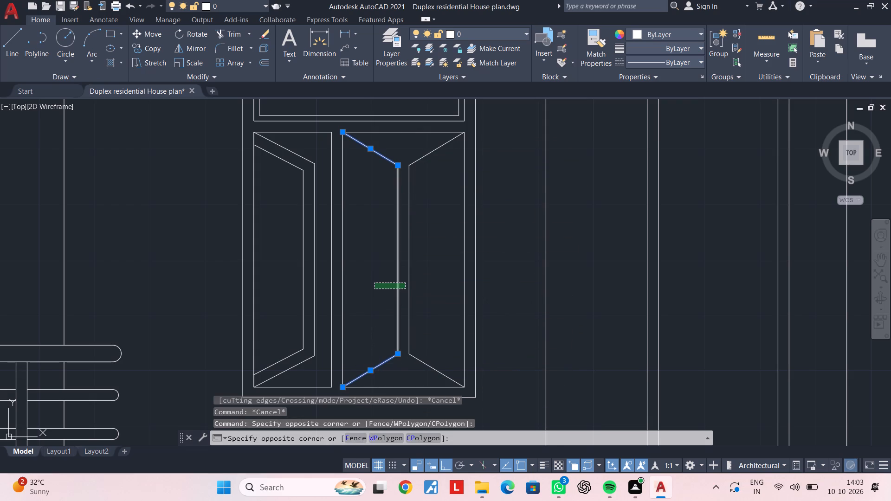
text(J)
key(space)
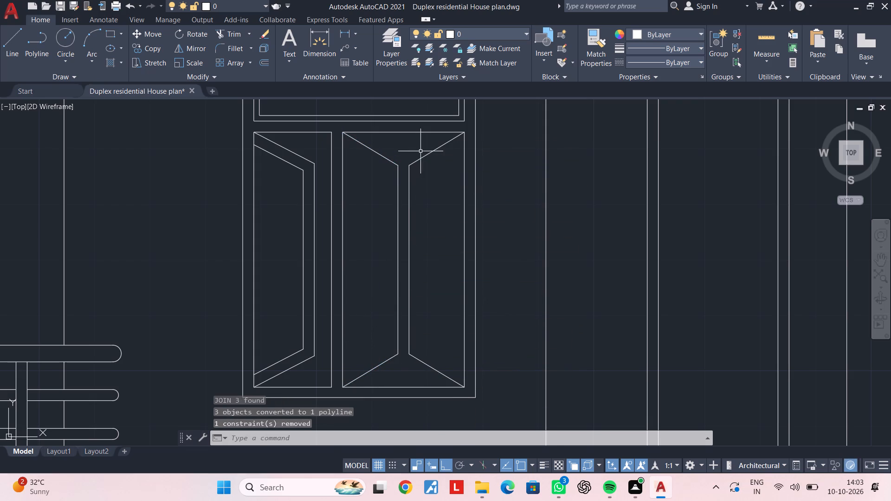
Join the right shutter's two diagonals and vertical line in the lower-right pane into one polyline.
click(419, 150)
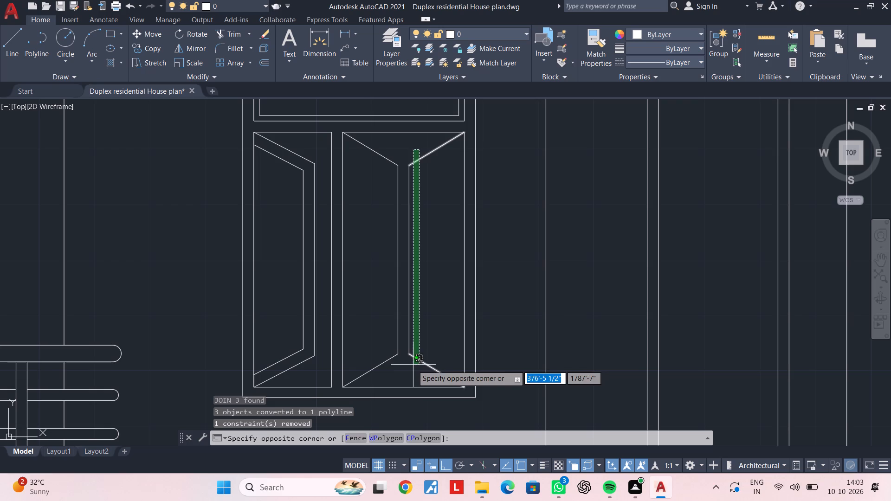
click(407, 368)
text(J)
key(space)
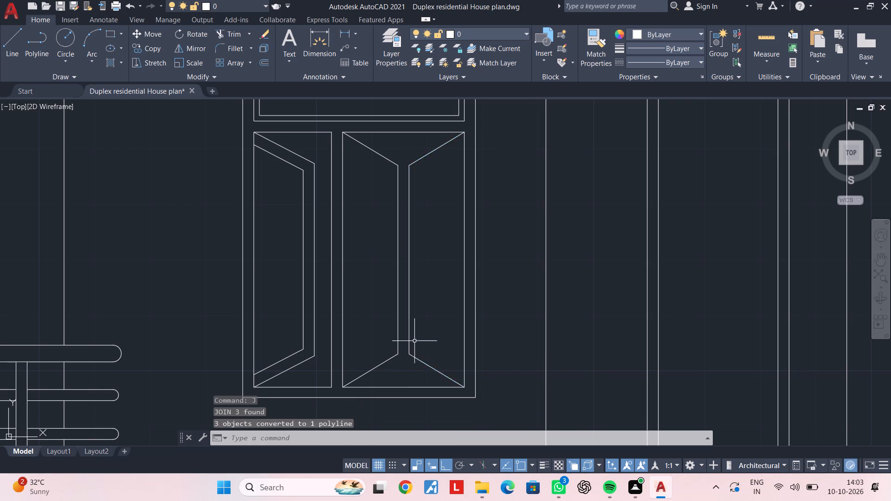
Offset both shutter polylines in the lower-right pane 2" inward, towards the pane's side edges.
text(OF 2")
key(Return)
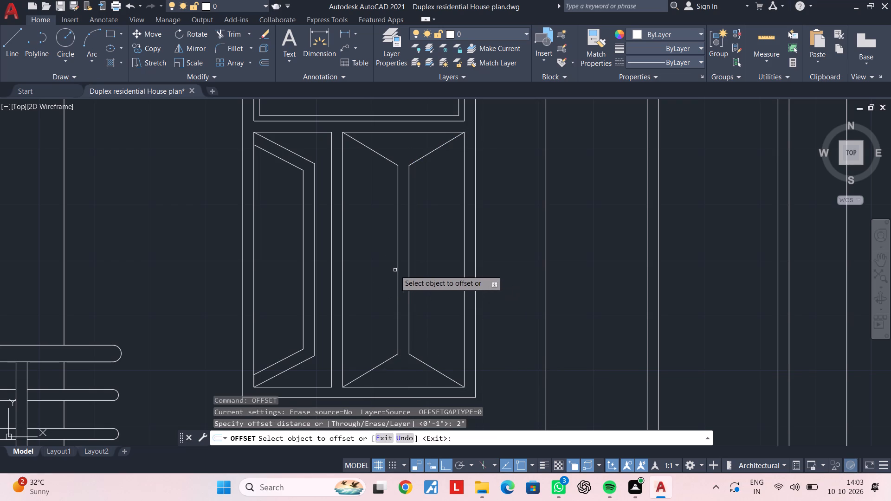
click(397, 269)
click(385, 273)
click(411, 270)
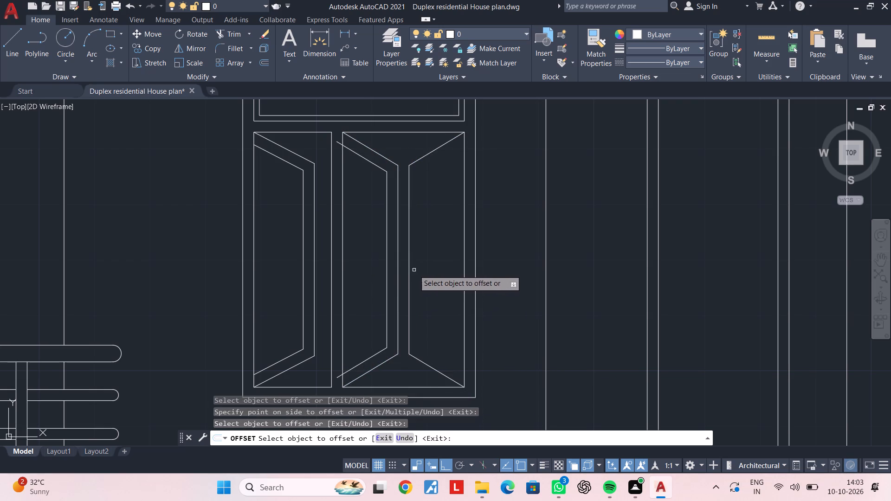
click(408, 270)
click(433, 270)
key(Escape)
key(Escape)
Trim the four ends of the inner shutter outlines that project past the lower-right pane's side edges.
text(TR)
key(space)
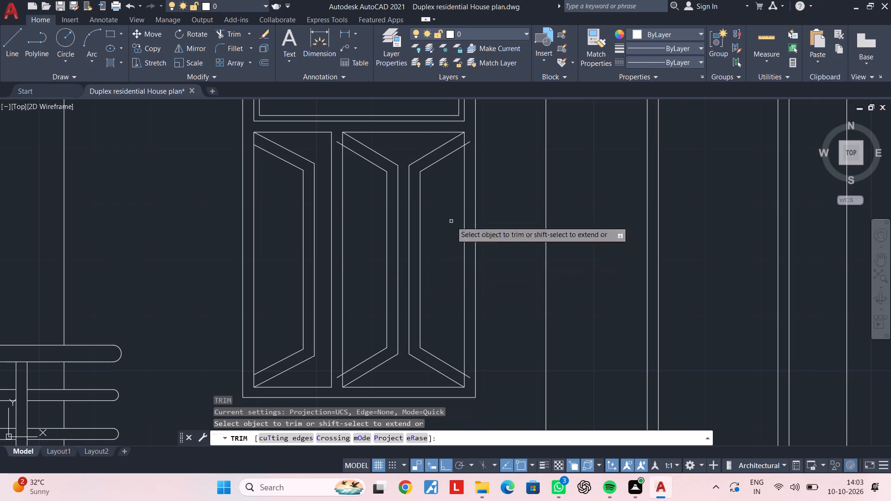
click(470, 144)
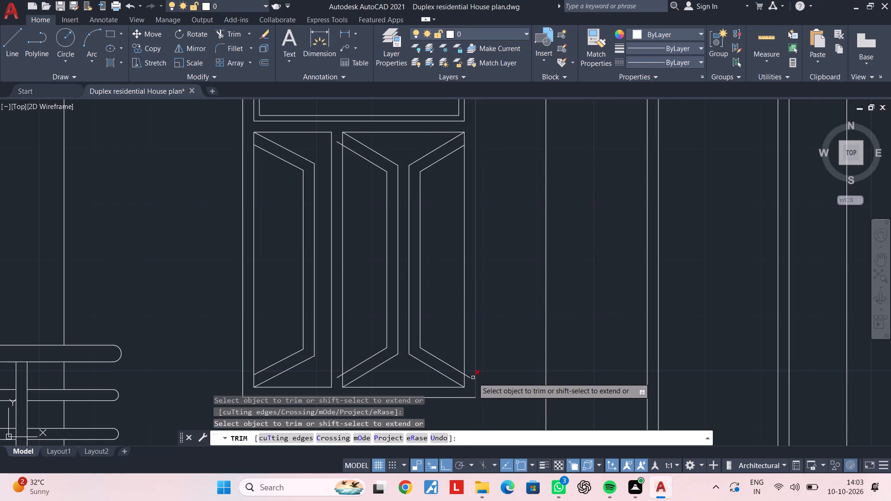
click(471, 377)
click(336, 377)
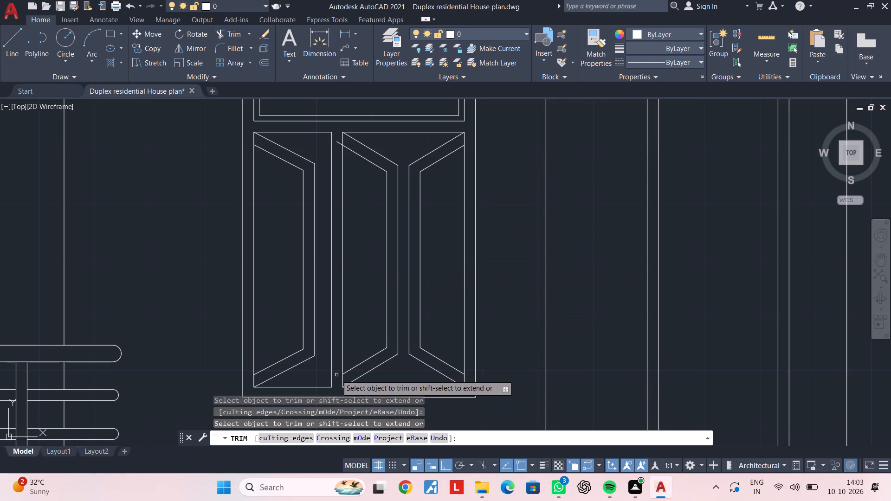
middle_drag(359, 252, 357, 337)
click(335, 226)
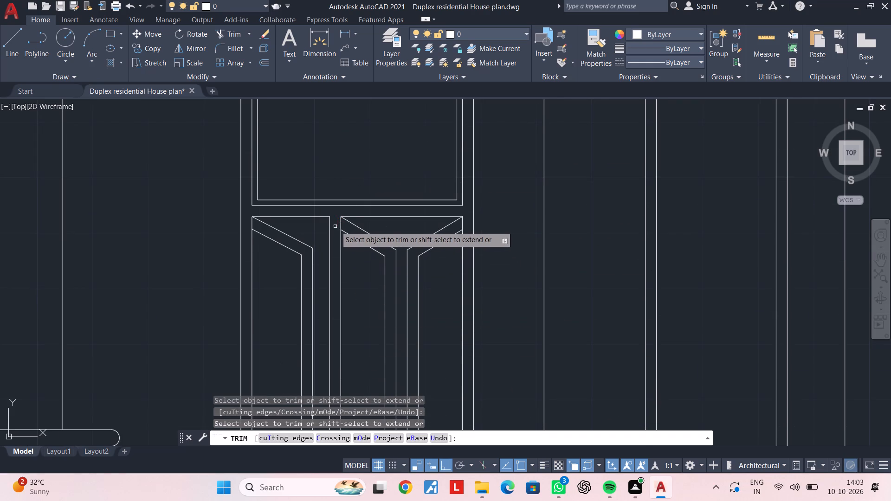
key(Escape)
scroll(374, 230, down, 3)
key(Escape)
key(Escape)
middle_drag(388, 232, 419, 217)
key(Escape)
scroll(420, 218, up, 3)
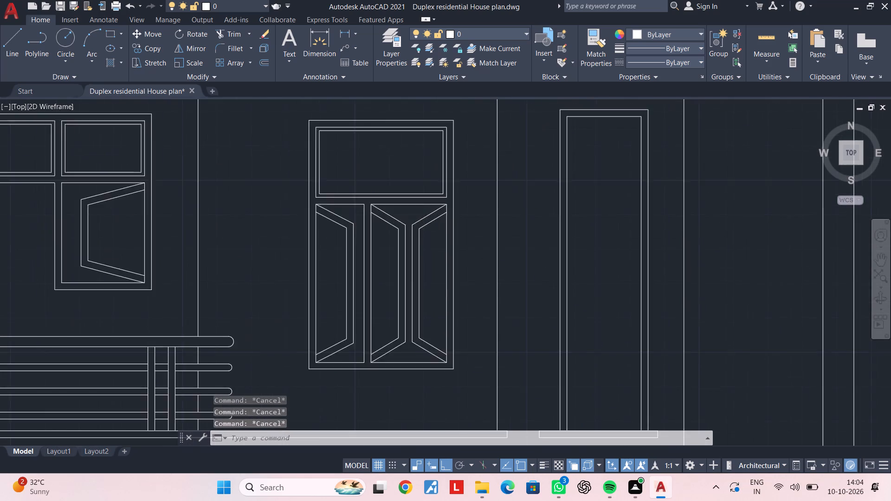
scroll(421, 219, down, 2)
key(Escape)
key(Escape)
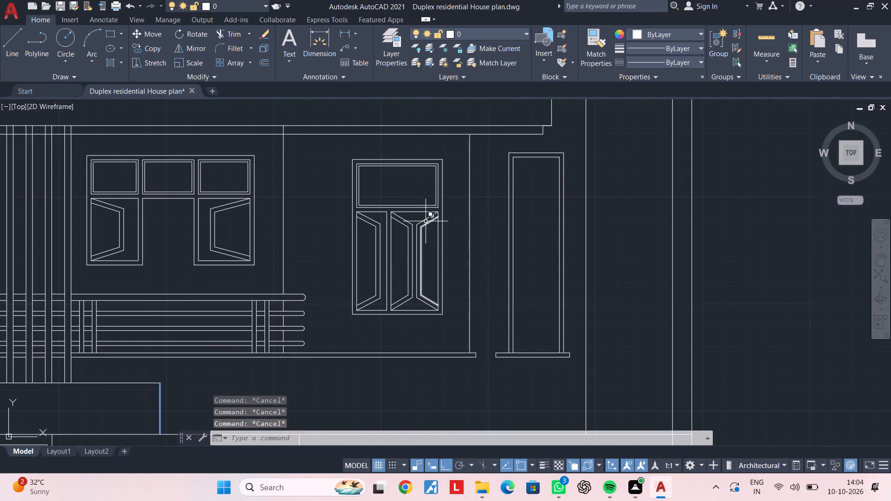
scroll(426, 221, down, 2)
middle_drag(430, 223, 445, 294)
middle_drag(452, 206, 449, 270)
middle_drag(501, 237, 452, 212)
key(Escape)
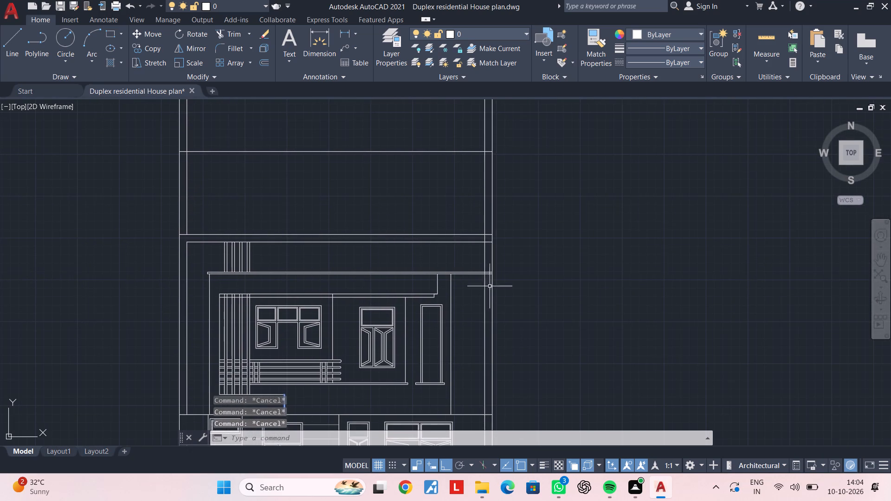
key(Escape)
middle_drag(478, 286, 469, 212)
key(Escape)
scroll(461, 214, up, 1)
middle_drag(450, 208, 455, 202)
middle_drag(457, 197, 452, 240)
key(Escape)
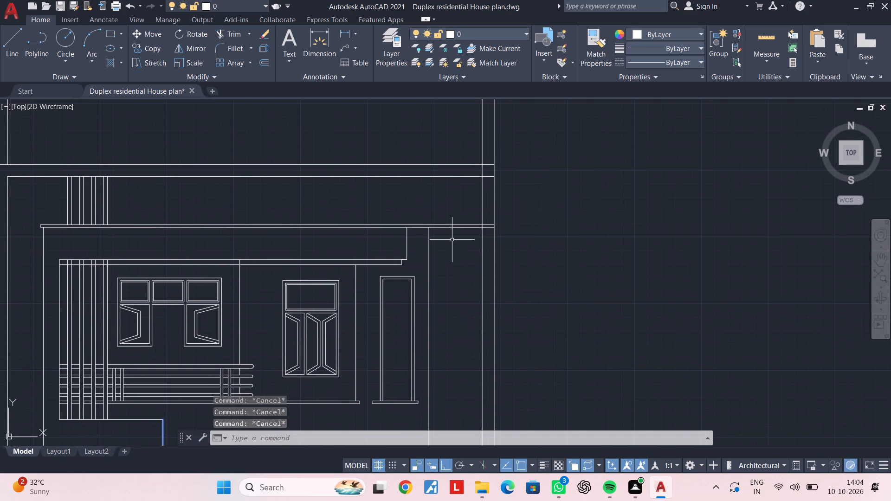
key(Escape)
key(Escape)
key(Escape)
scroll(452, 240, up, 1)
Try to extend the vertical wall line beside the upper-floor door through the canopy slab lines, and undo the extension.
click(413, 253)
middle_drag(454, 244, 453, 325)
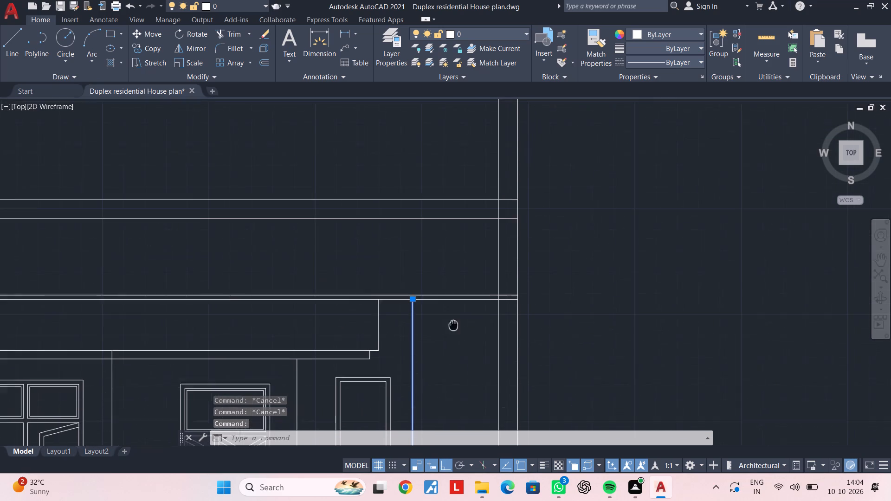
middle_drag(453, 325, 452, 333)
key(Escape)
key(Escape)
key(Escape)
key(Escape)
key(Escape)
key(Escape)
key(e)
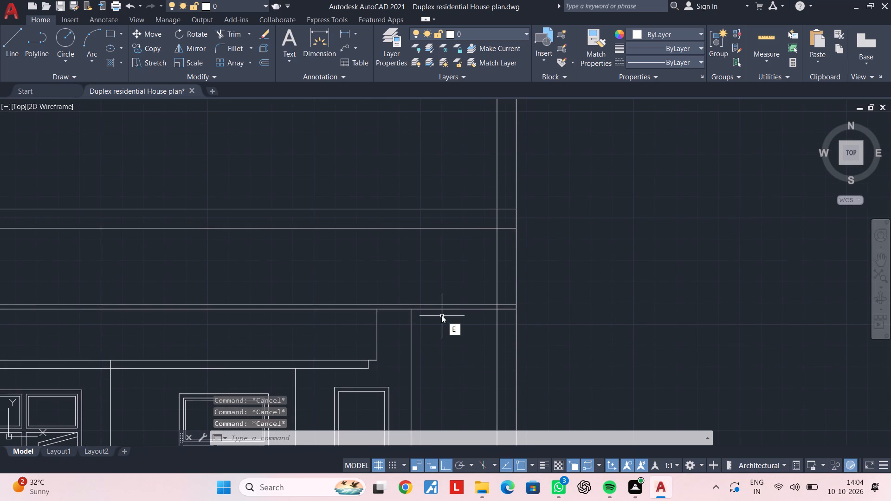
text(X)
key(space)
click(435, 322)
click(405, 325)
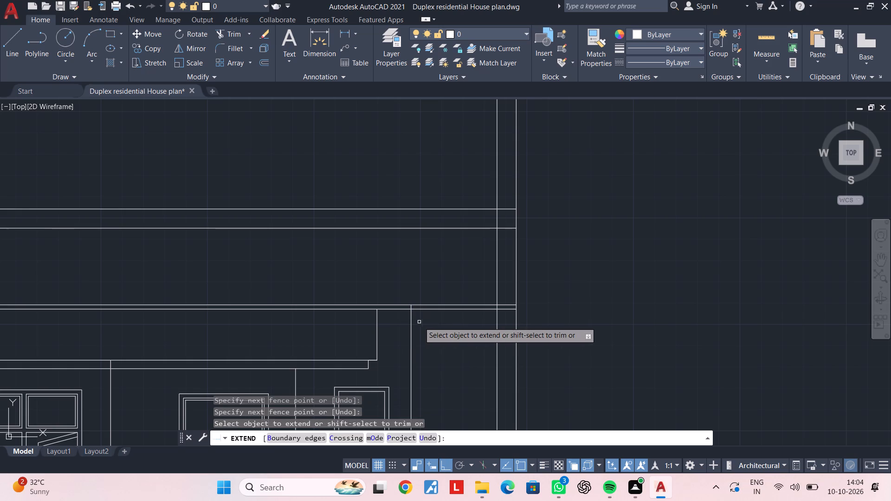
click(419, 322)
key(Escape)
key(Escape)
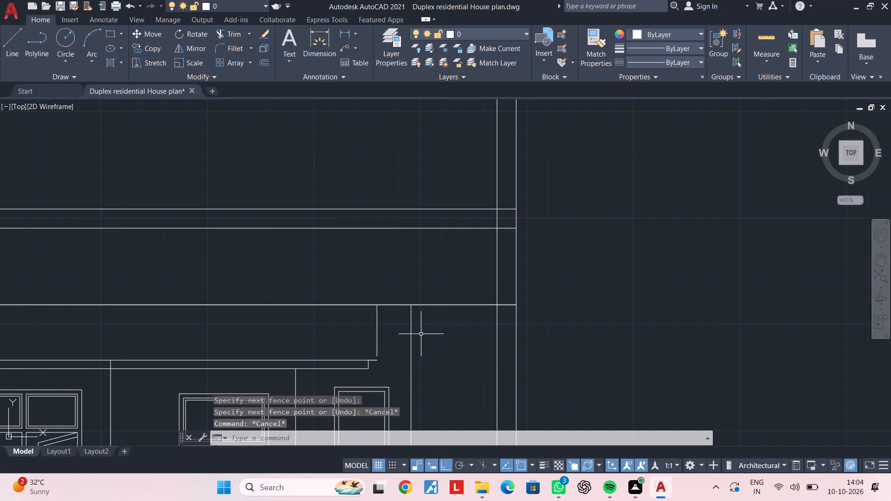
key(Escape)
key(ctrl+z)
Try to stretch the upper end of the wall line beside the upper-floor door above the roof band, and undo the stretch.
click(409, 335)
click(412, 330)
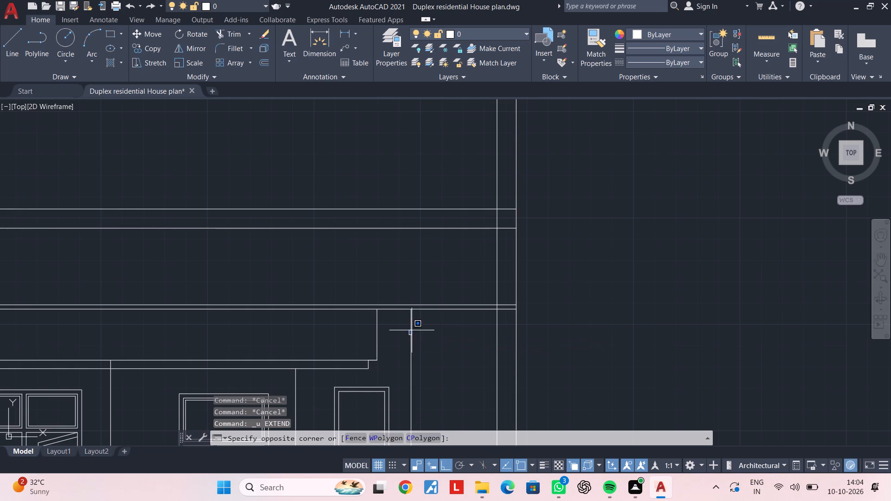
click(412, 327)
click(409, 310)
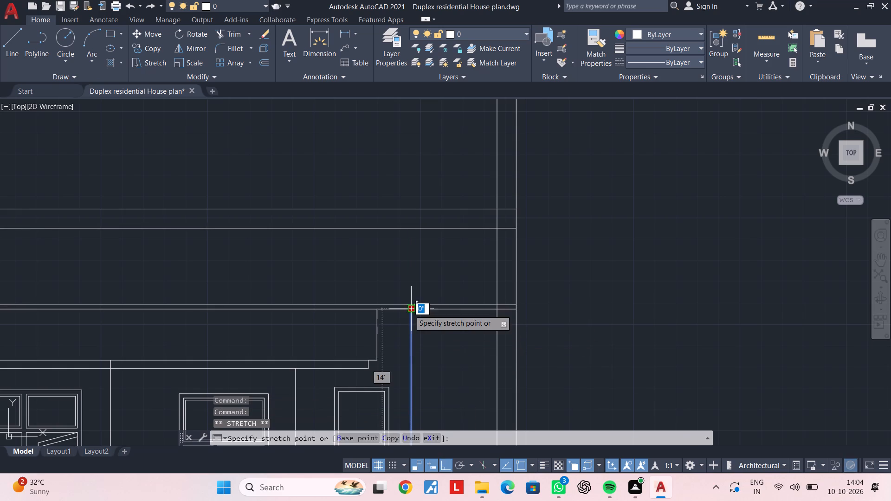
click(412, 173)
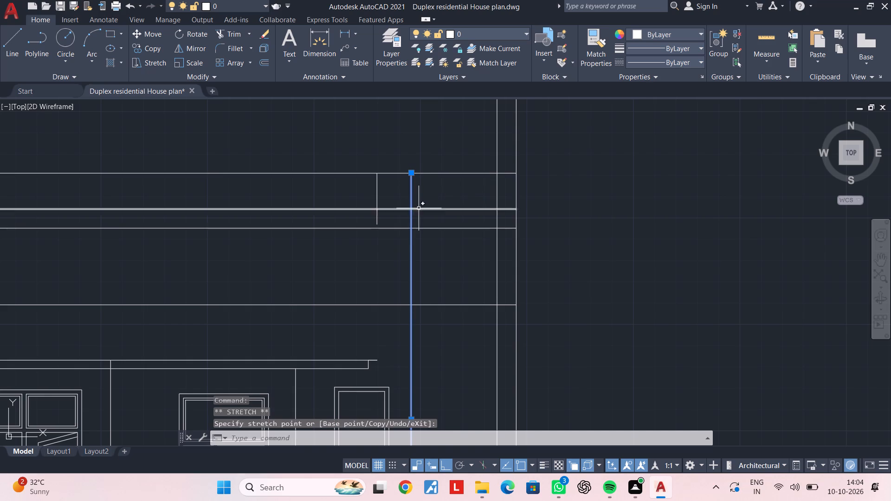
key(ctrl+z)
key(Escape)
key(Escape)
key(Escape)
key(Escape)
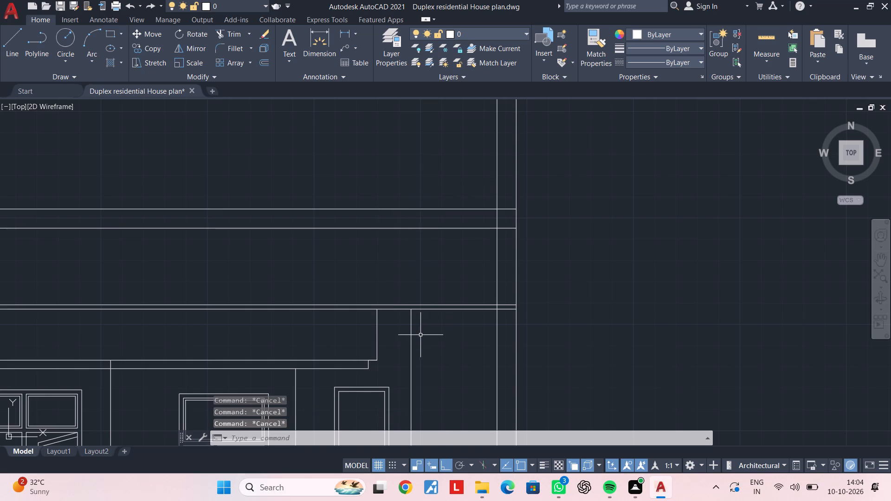
Extend the vertical wall line beside the upper-floor door up to the top line of the roof band.
middle_drag(412, 334, 420, 293)
text(EX)
key(space)
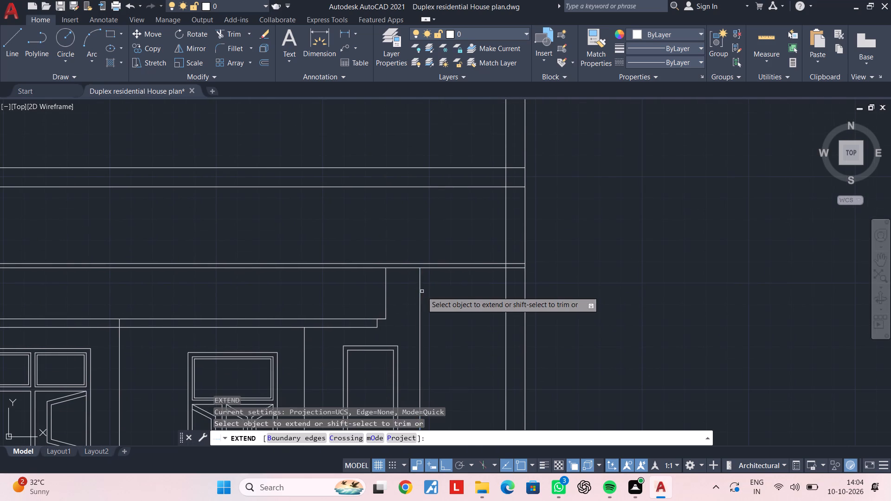
click(422, 291)
click(417, 287)
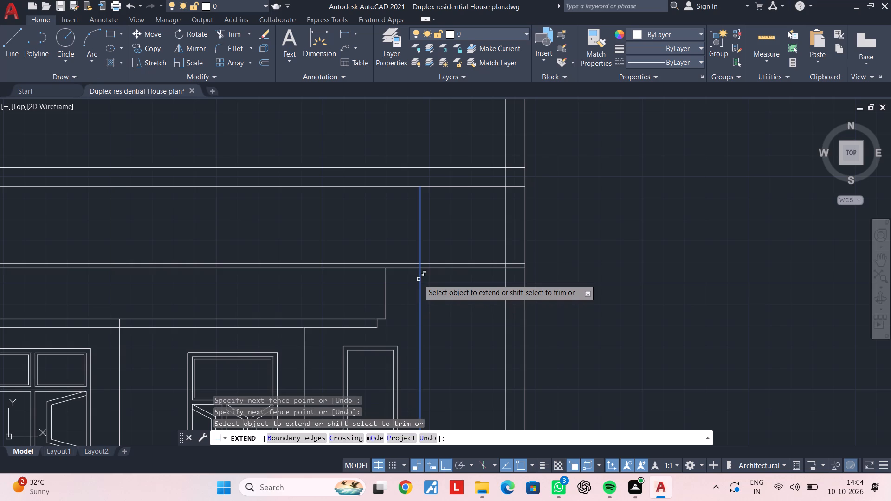
click(419, 279)
click(419, 224)
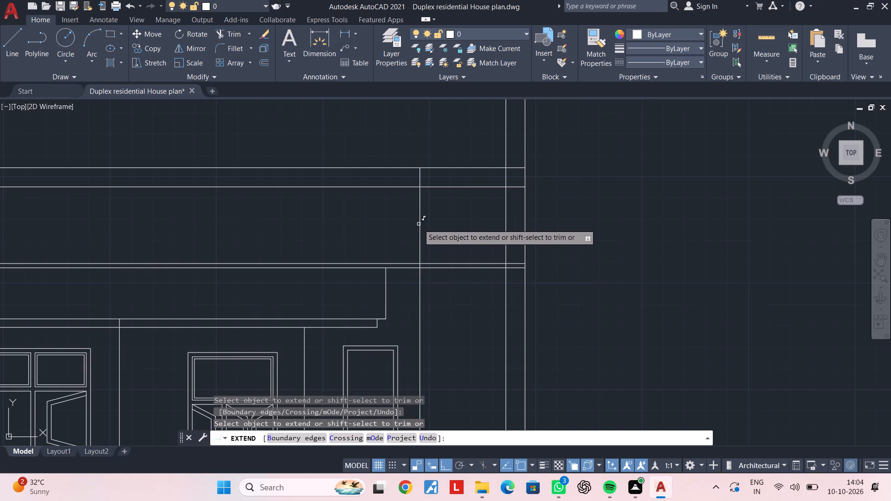
key(Escape)
key(Escape)
key(Escape)
middle_drag(437, 290, 445, 269)
key(Escape)
key(Escape)
key(Escape)
key(Escape)
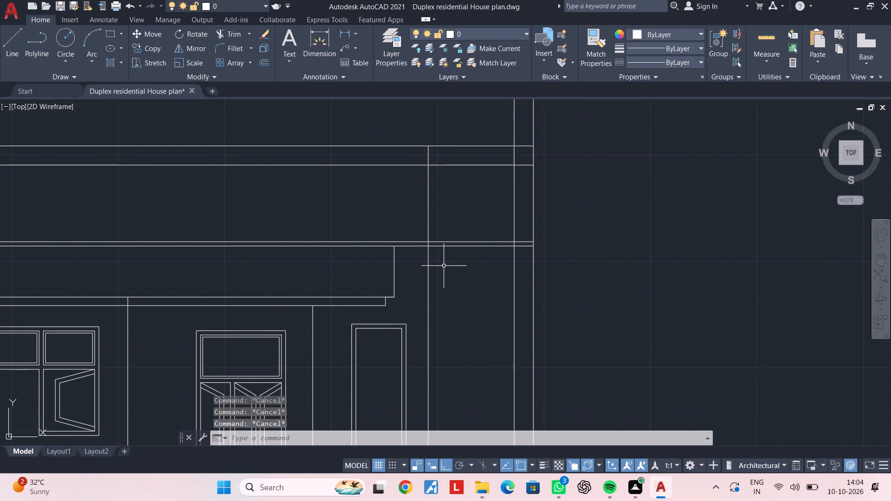
key(Escape)
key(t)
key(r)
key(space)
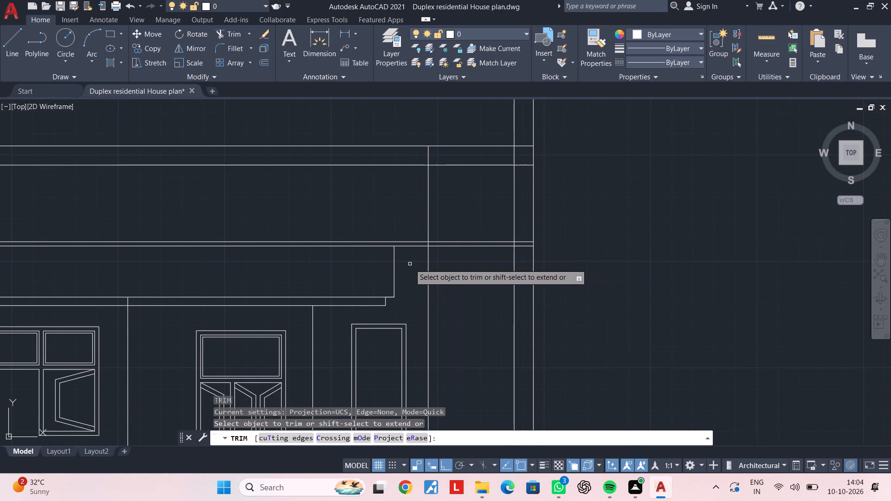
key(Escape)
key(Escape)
Extend the vertical end line of the upper-floor canopy fascia up to the upper slab line.
text(EX)
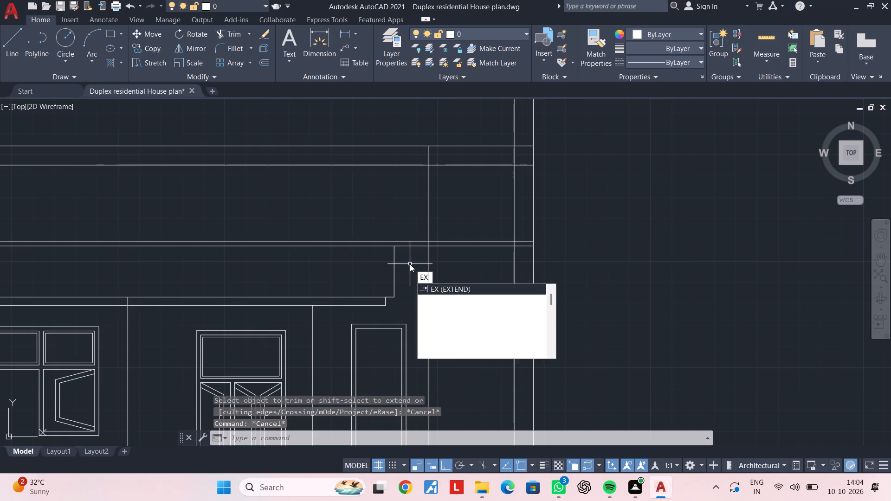
key(space)
click(395, 257)
key(Escape)
key(Escape)
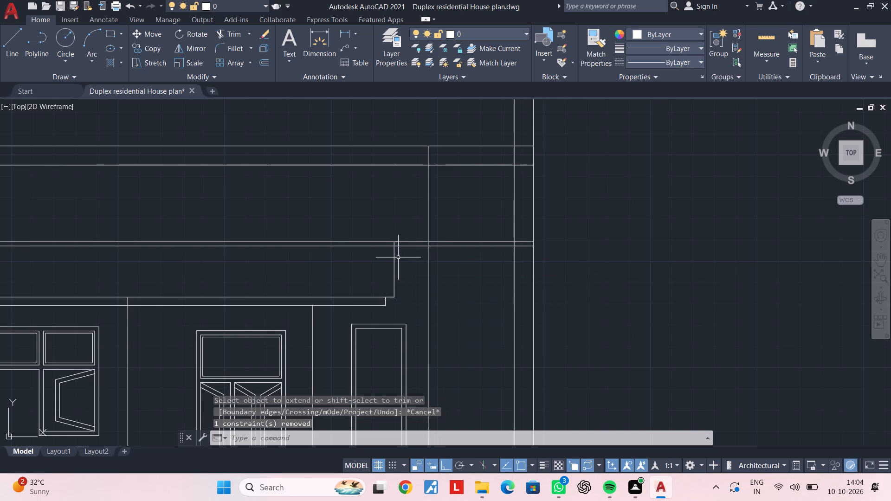
Trim the two canopy slab lines between the fascia's end and the extended vertical wall line.
key(t)
key(r)
key(space)
click(408, 238)
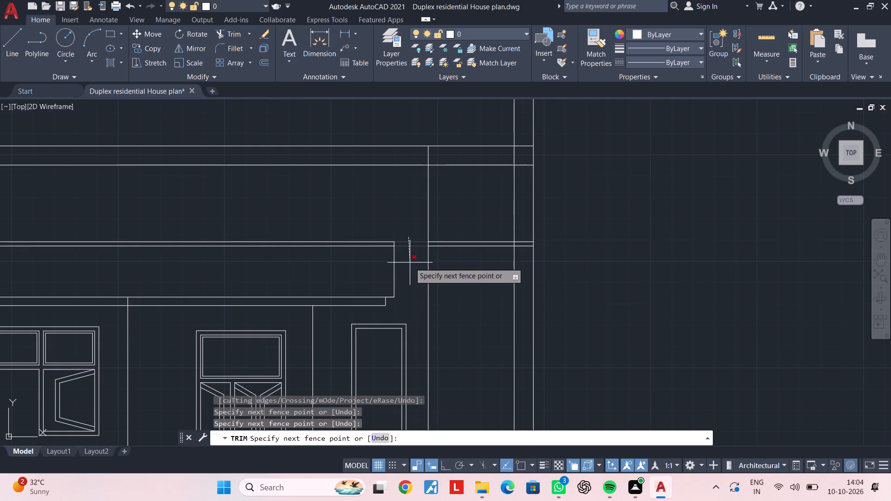
click(410, 263)
key(Escape)
key(Escape)
key(Escape)
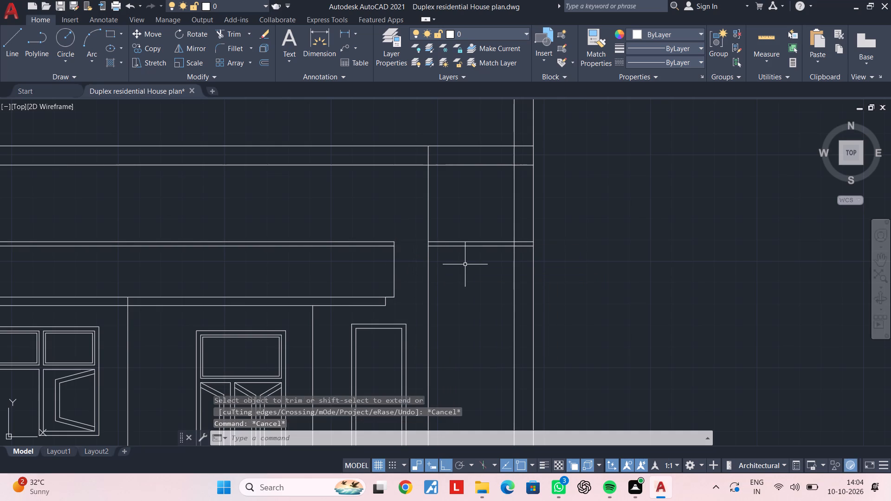
Trim the two slab lines and the floor line where they cross the narrow strip along the elevation's right edge.
key(space)
click(527, 236)
click(526, 257)
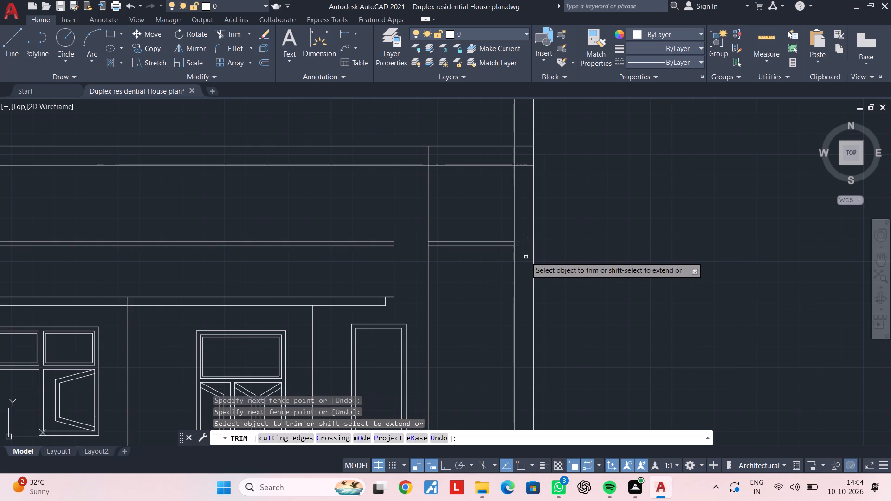
scroll(534, 267, down, 2)
middle_drag(539, 275, 529, 199)
scroll(526, 333, up, 1)
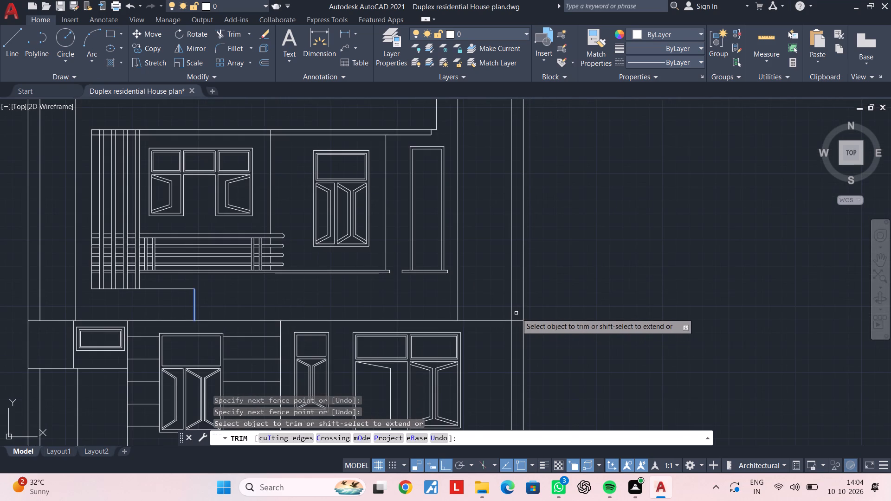
click(517, 313)
click(517, 342)
Trim the short horizontal line near the base of the narrow strip along the elevation's right edge.
scroll(517, 342, down, 2)
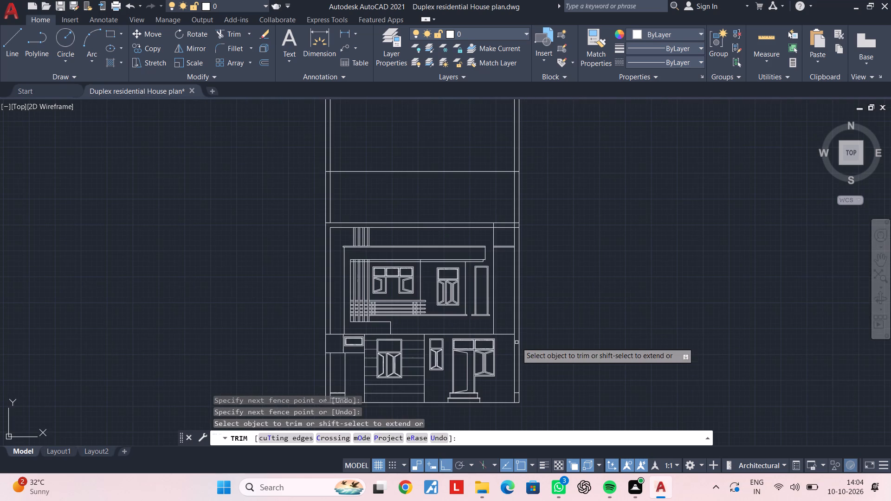
middle_drag(517, 342, 517, 259)
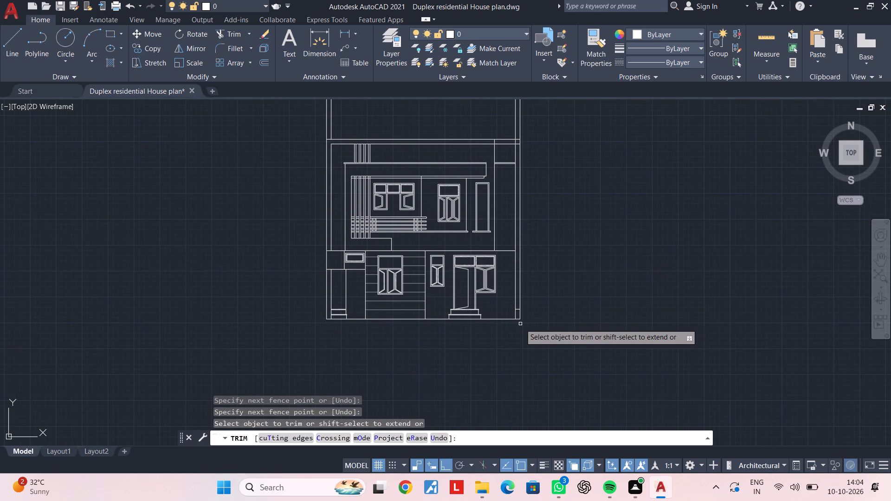
scroll(520, 324, up, 3)
click(516, 275)
key(Escape)
scroll(515, 278, down, 2)
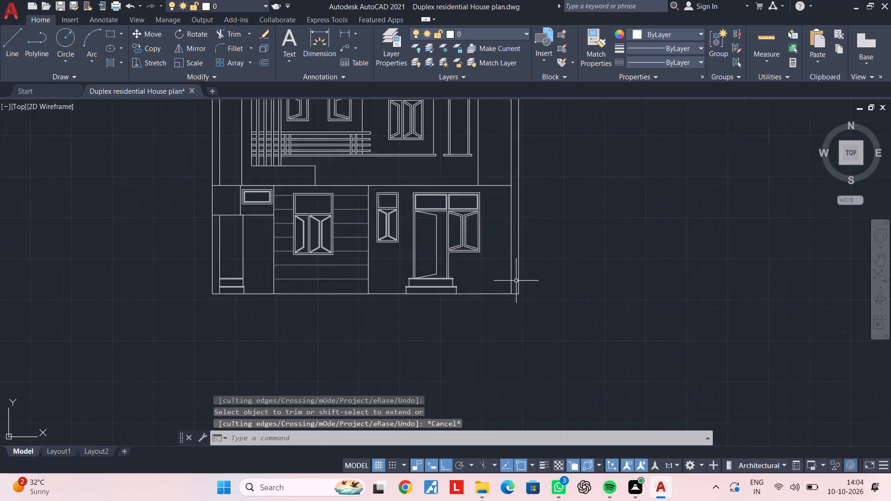
scroll(516, 281, down, 1)
key(Escape)
middle_drag(528, 200, 519, 278)
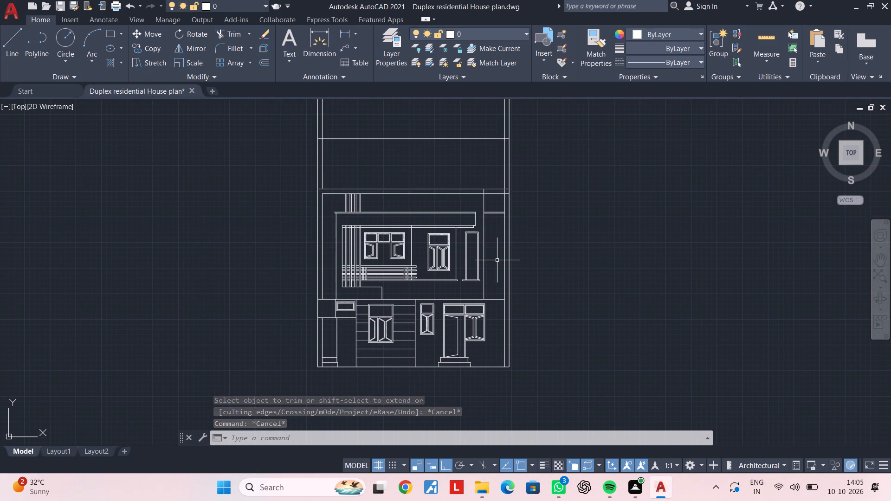
Extend the floor line between the two storeys to the elevation's outer right edge.
middle_drag(497, 260, 497, 244)
scroll(496, 298, up, 1)
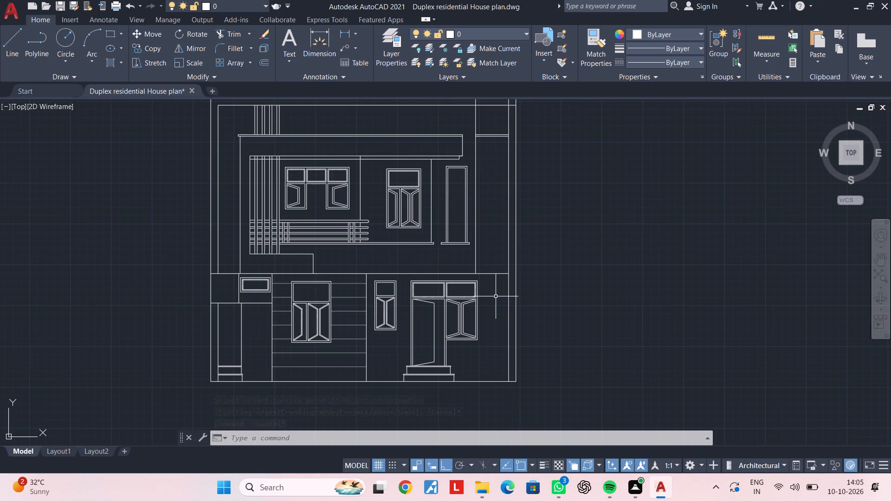
text(EX)
key(space)
click(501, 274)
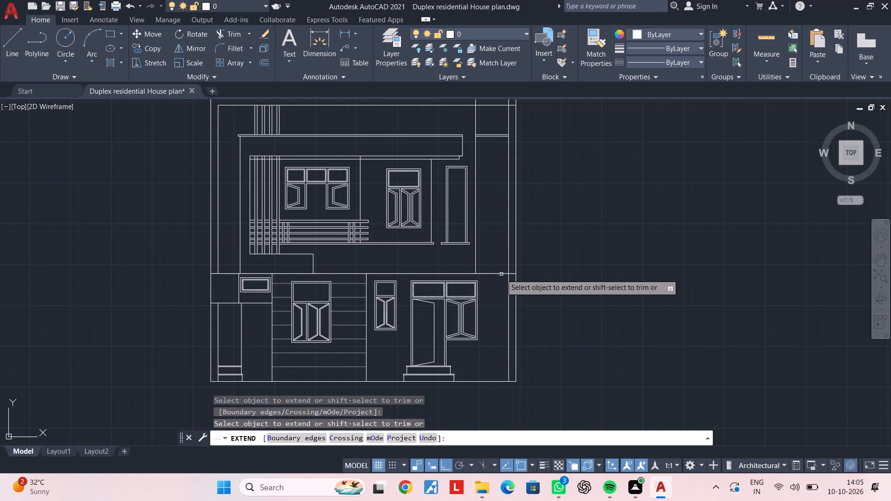
key(Escape)
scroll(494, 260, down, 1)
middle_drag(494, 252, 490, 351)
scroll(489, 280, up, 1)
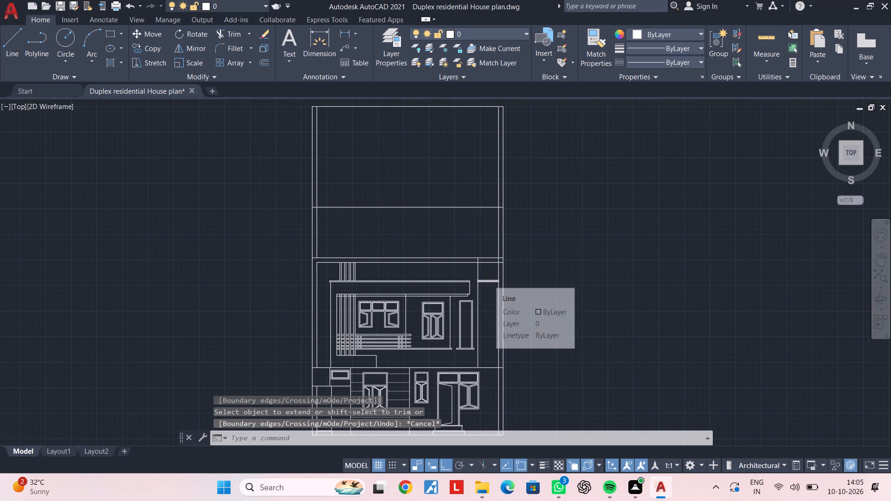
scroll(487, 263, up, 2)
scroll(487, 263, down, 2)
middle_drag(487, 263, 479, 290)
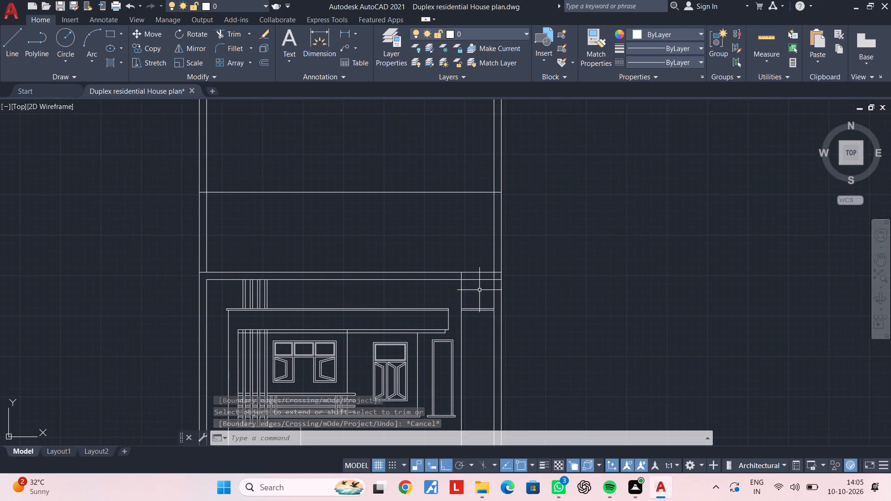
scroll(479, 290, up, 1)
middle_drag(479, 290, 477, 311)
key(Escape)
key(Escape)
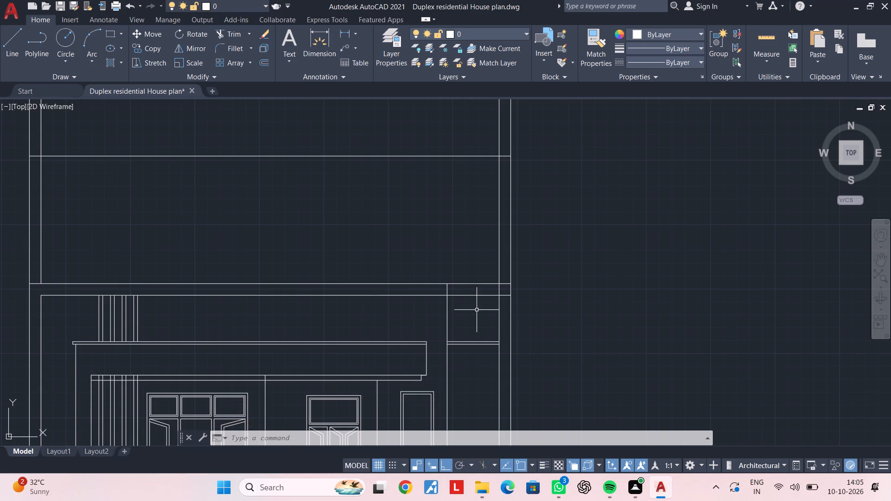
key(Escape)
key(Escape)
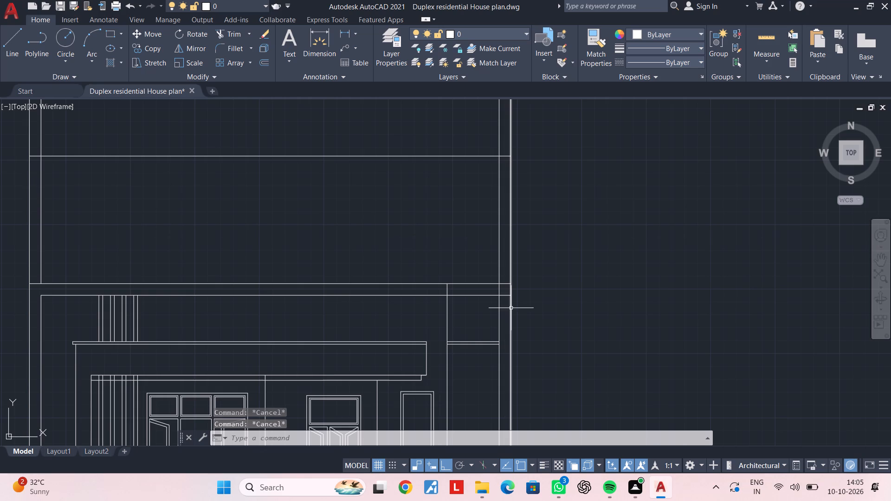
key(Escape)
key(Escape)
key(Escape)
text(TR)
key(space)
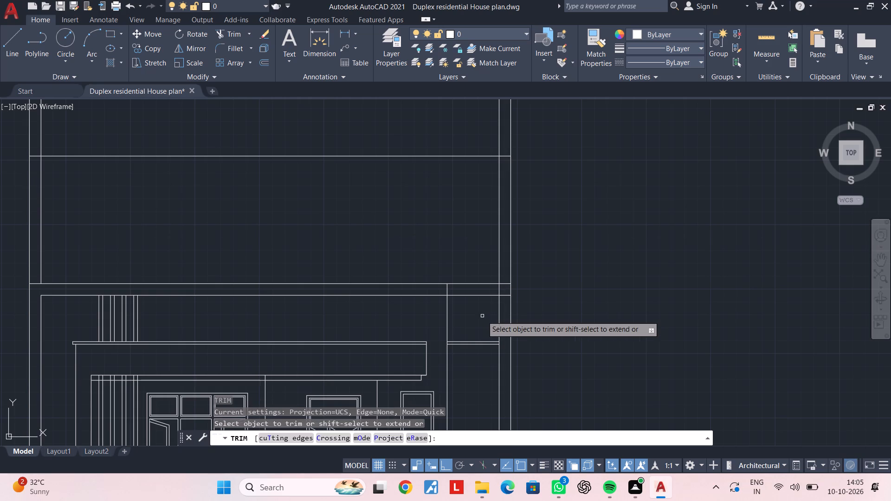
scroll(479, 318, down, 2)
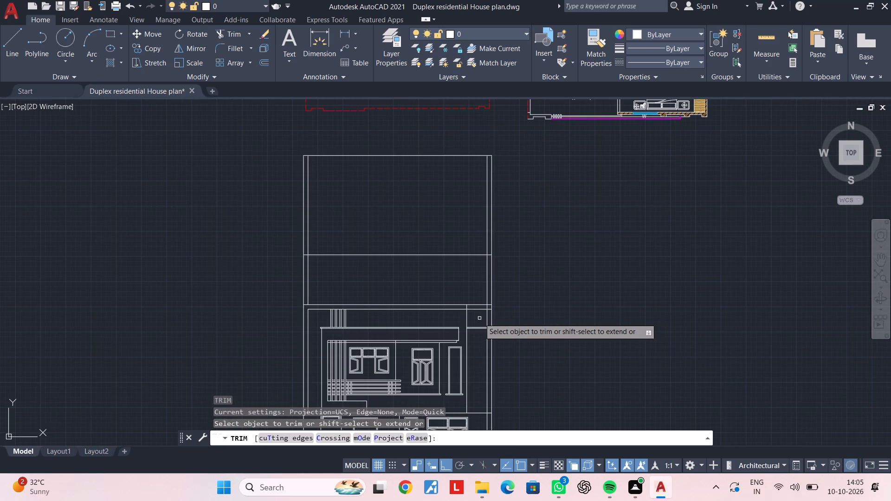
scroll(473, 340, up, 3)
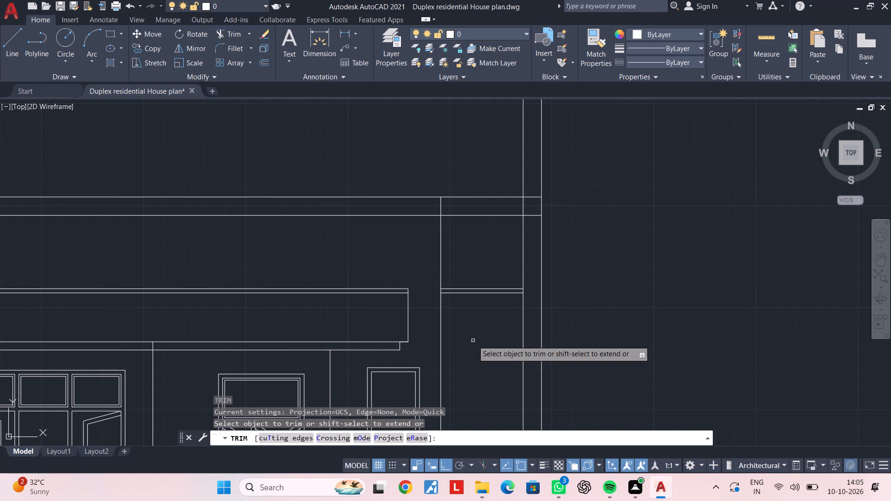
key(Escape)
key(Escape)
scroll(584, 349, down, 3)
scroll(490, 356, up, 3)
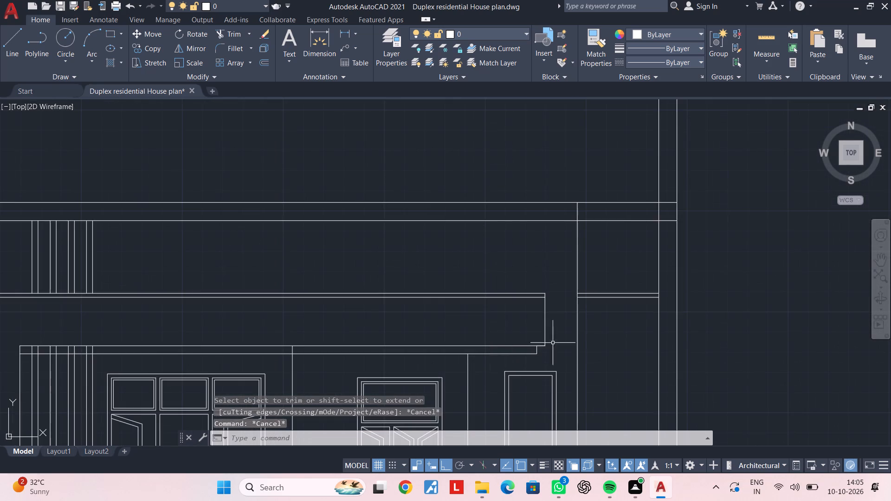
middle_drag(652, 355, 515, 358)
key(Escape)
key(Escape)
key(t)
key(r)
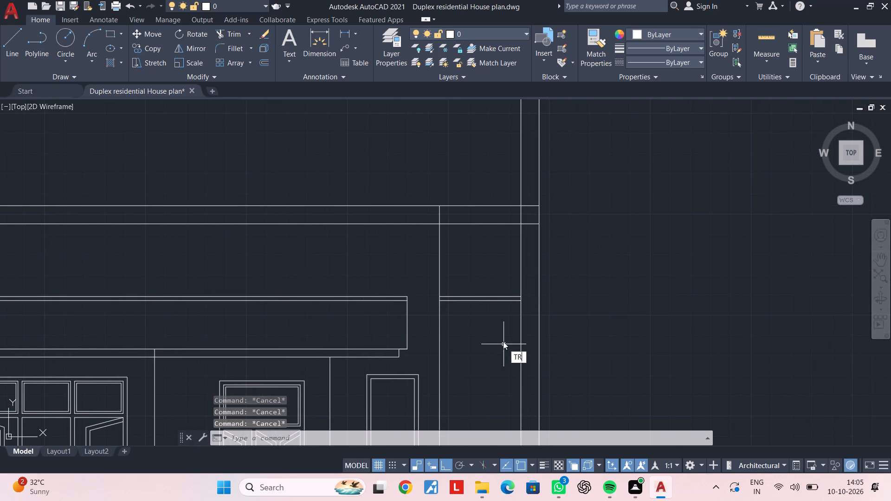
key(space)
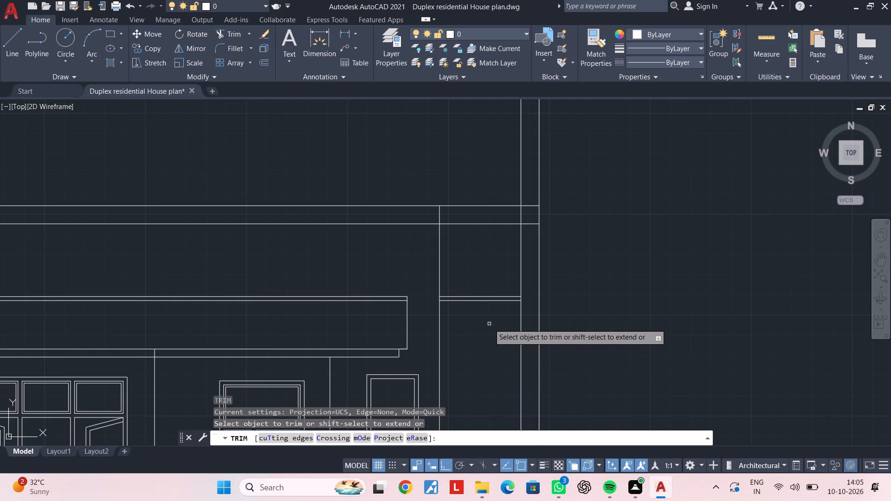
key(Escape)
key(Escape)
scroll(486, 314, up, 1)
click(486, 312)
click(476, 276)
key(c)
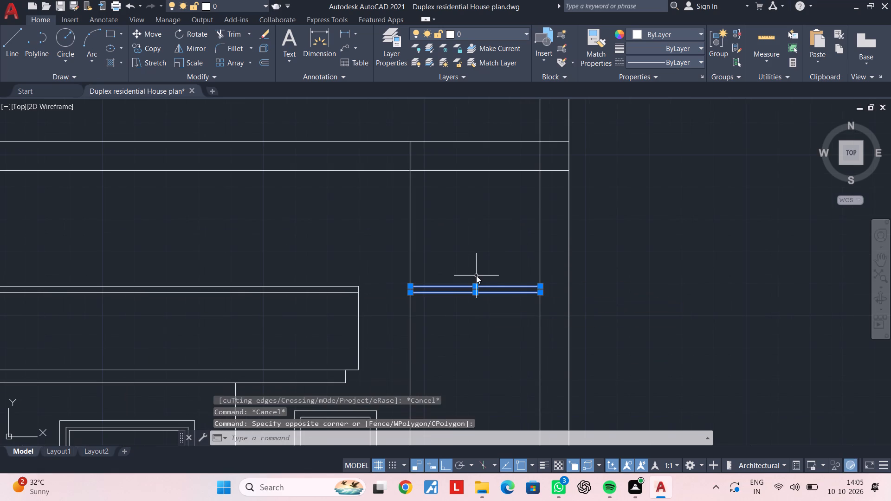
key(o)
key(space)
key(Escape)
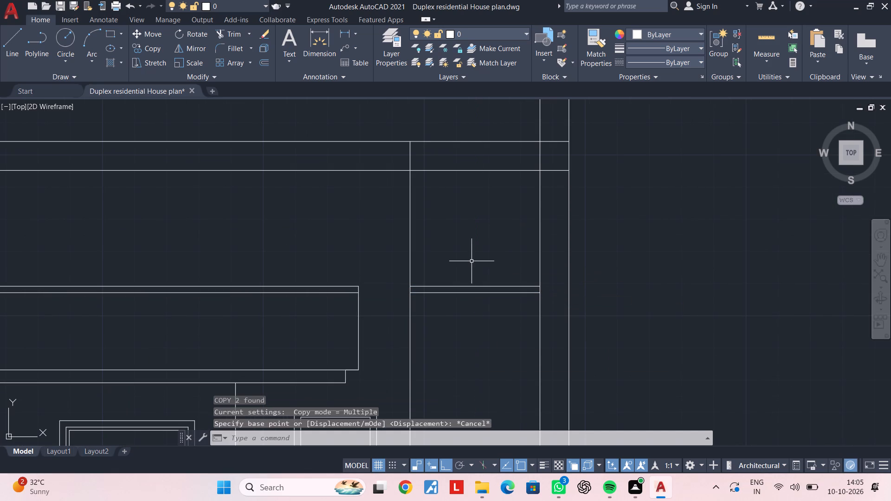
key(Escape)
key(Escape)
Trim the two roof-band lines from the upper-floor vertical wall line to the elevation's outer right edge.
text(TR)
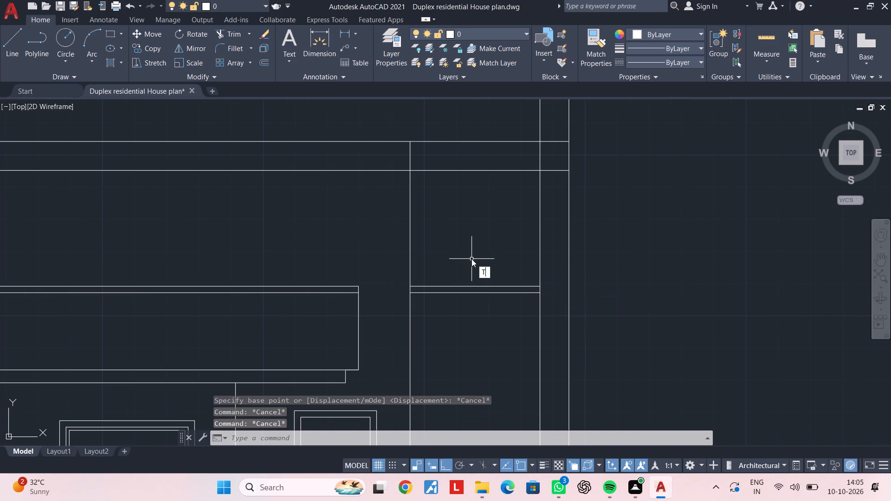
key(space)
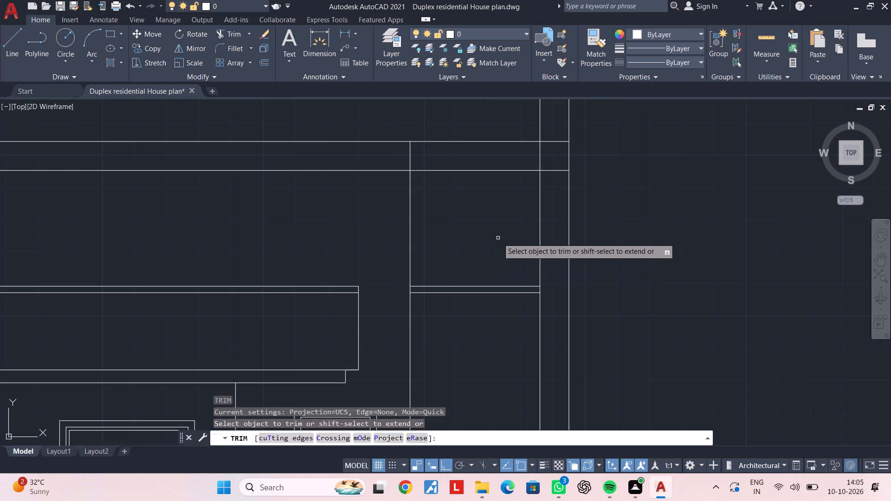
click(498, 238)
click(459, 124)
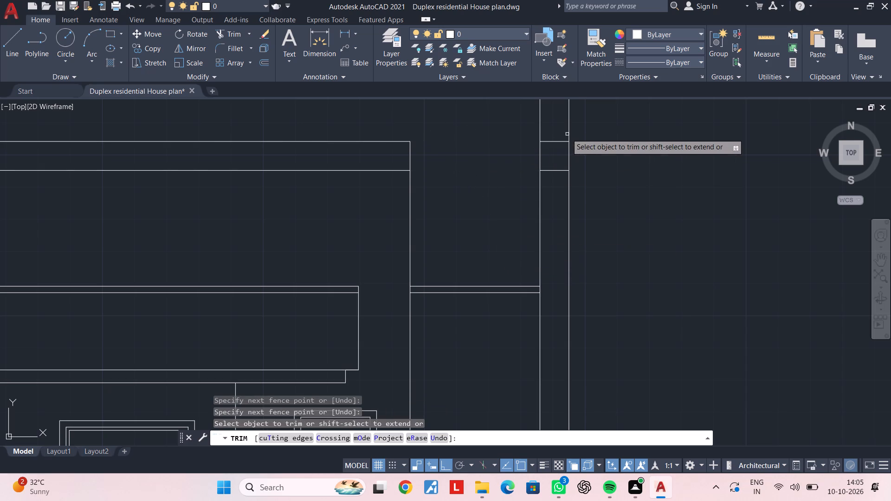
click(559, 134)
click(553, 183)
key(Escape)
middle_drag(477, 233, 480, 287)
key(Escape)
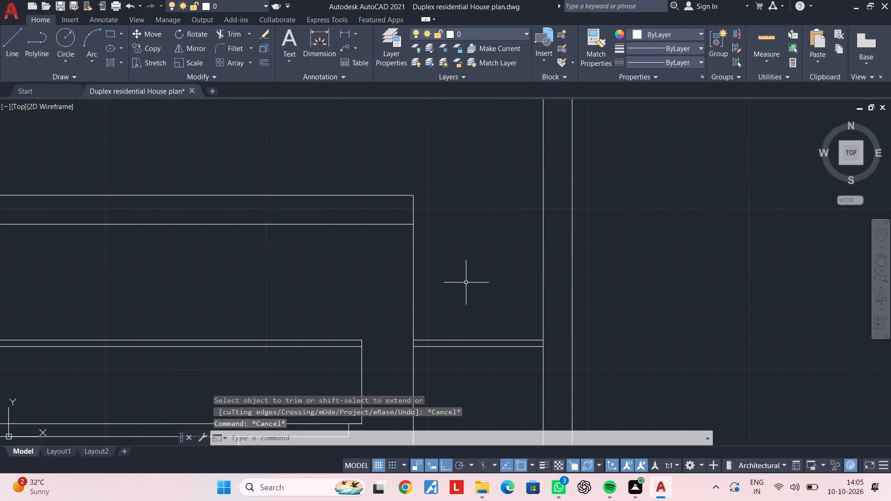
Copy the pair of short slab lines beside the right-edge strip straight up five times, placing the first copy about 9 1/2" above the original.
scroll(464, 280, down, 3)
middle_drag(464, 280, 485, 276)
key(Escape)
key(Escape)
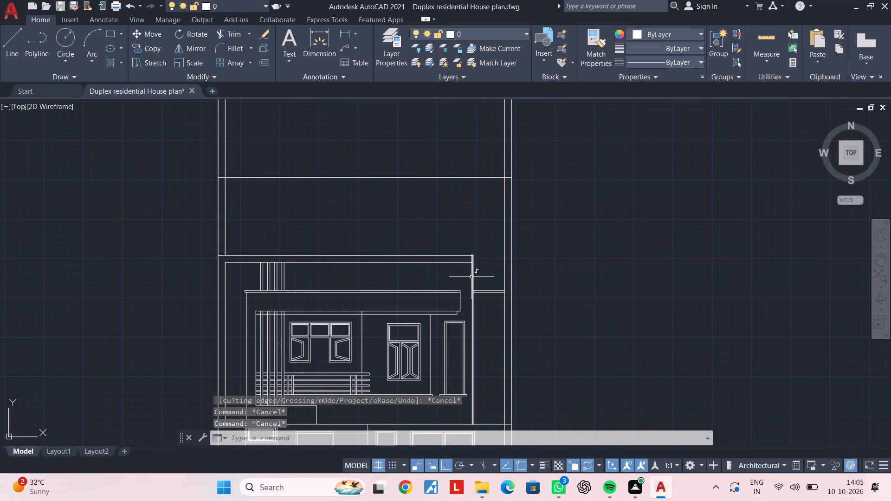
scroll(469, 309, up, 3)
middle_drag(517, 290, 494, 346)
key(Escape)
click(514, 339)
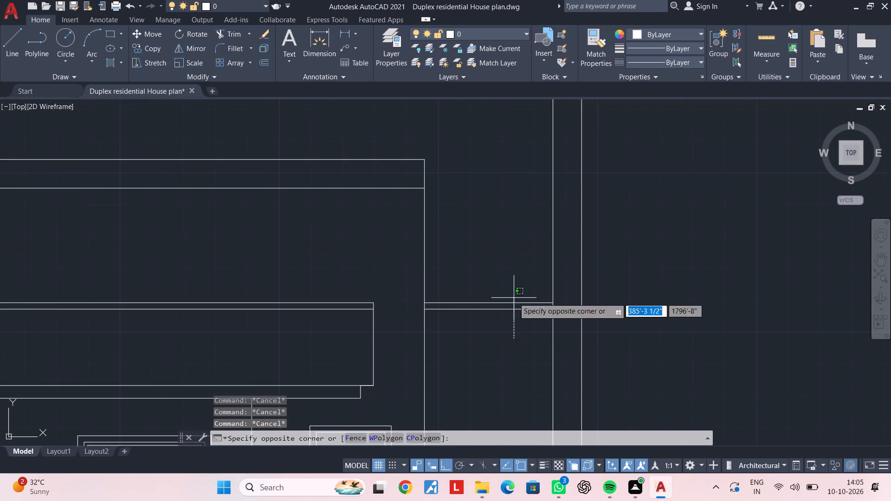
click(514, 293)
key(c)
text(O)
key(space)
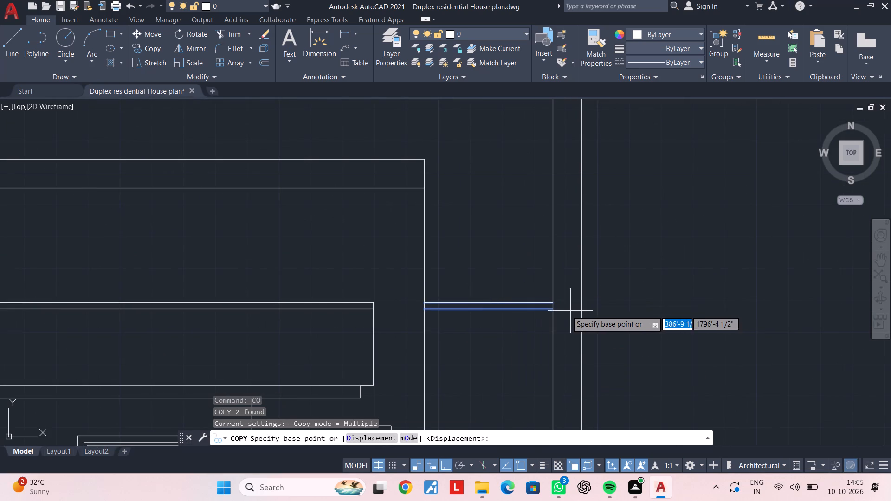
click(552, 310)
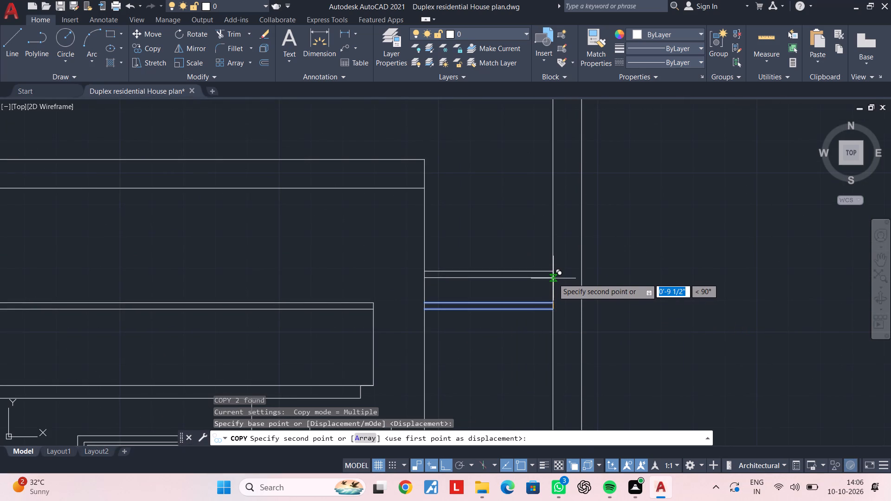
click(553, 278)
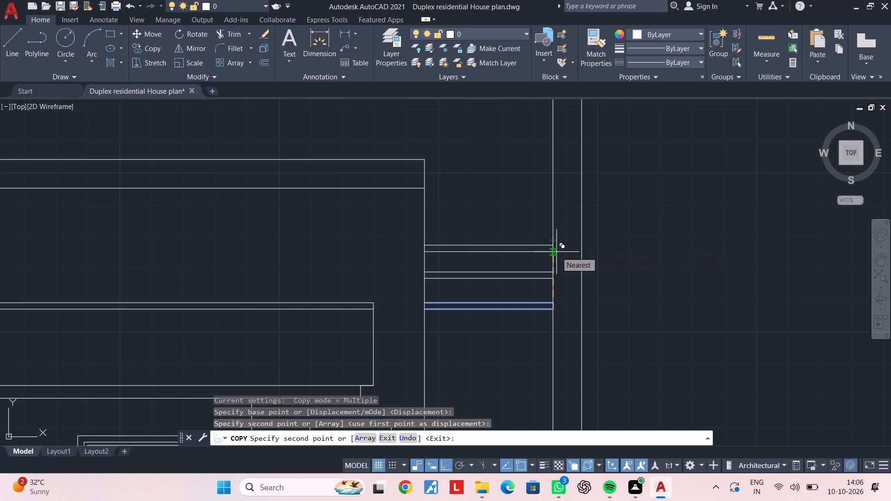
click(556, 252)
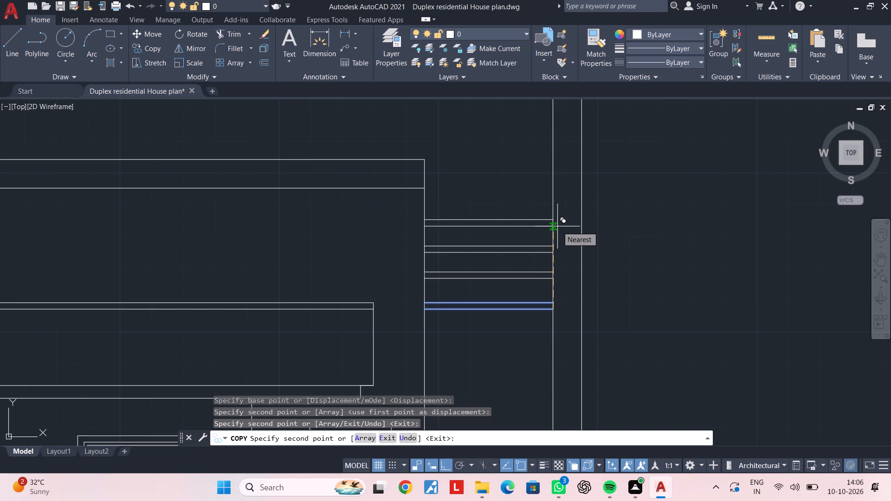
click(557, 226)
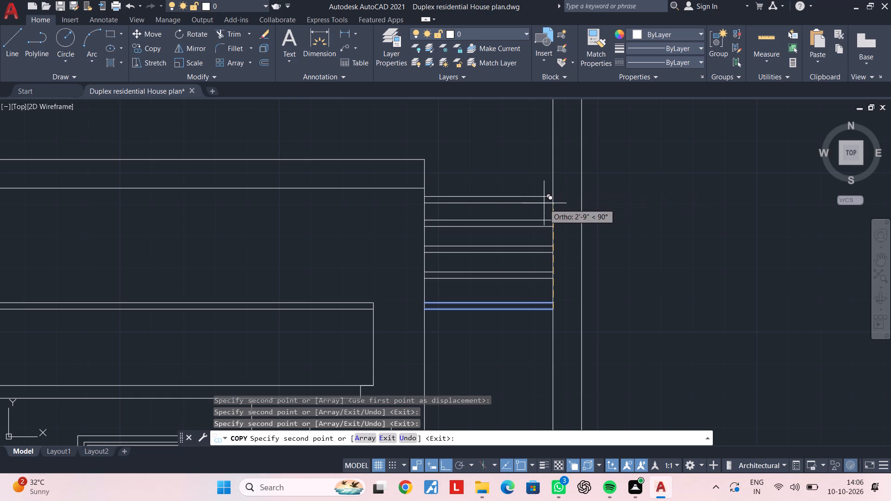
click(552, 201)
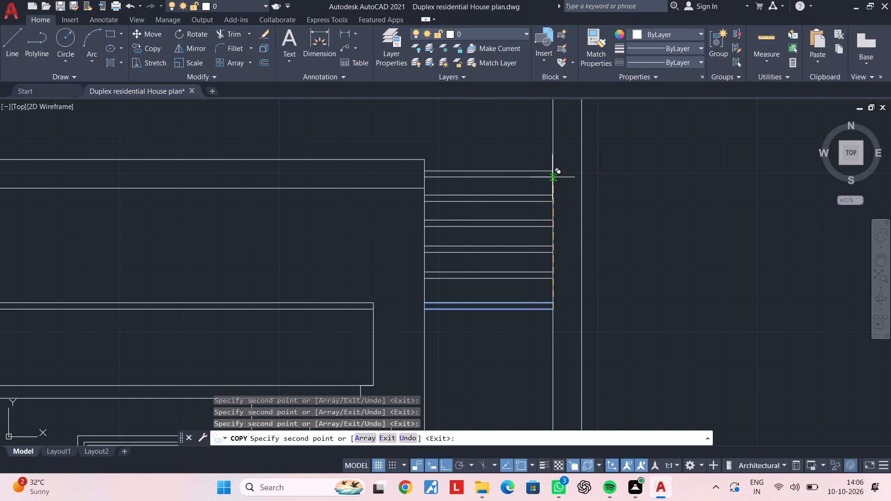
click(552, 180)
key(Escape)
key(Escape)
Examine the upper-floor roof band, canopy, vertical fins and windows across the width of the elevation.
middle_drag(401, 199, 515, 214)
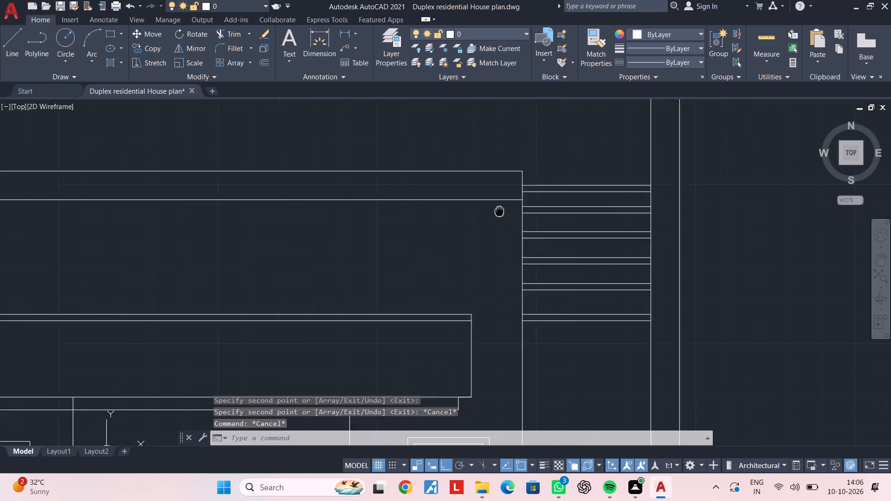
middle_drag(515, 214, 586, 228)
key(Escape)
middle_drag(554, 234, 754, 238)
key(Escape)
scroll(552, 240, down, 3)
middle_drag(581, 240, 661, 240)
key(Escape)
key(Escape)
scroll(551, 247, up, 1)
middle_drag(519, 254, 571, 248)
middle_drag(685, 259, 467, 219)
middle_drag(564, 229, 533, 224)
scroll(582, 222, up, 1)
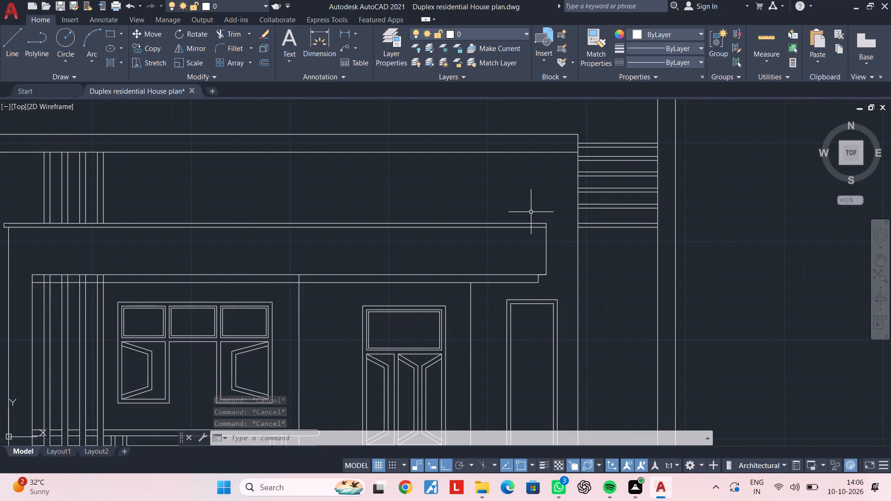
middle_drag(559, 282, 509, 343)
key(Escape)
key(Escape)
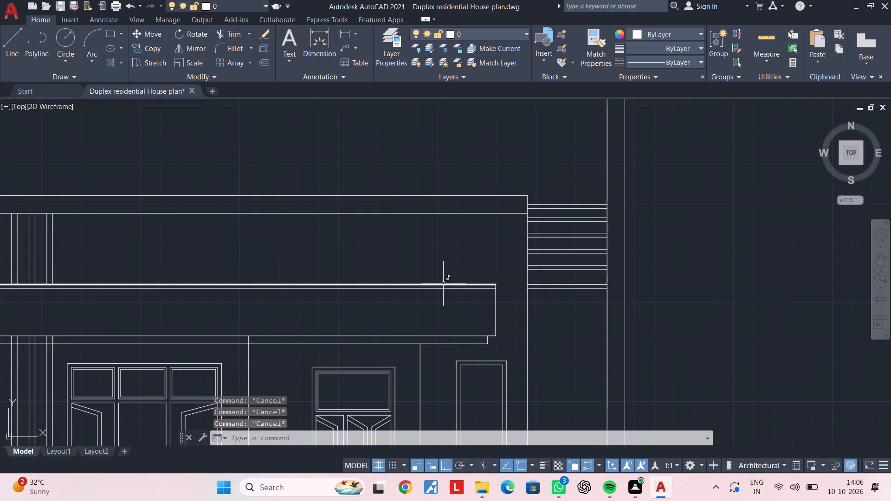
key(Escape)
key(Escape)
key(Escape)
key(Escape)
key(Escape)
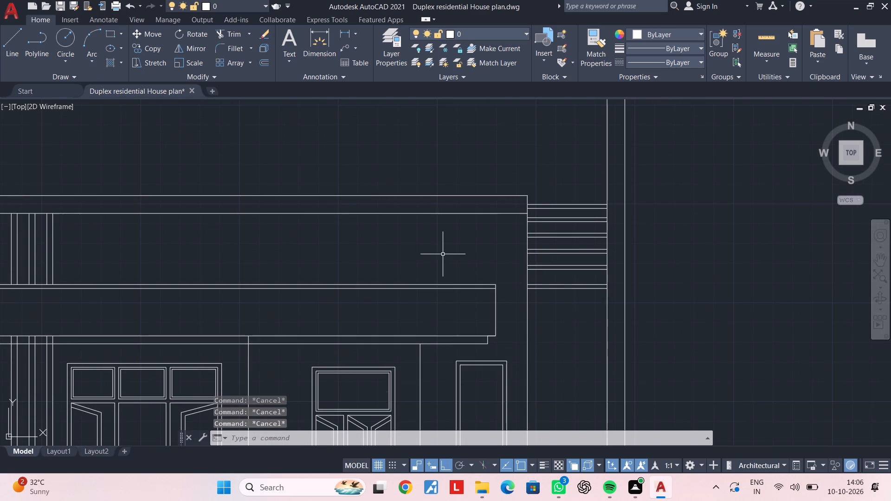
middle_drag(443, 254, 512, 247)
key(Escape)
key(Escape)
middle_drag(485, 258, 556, 257)
key(Escape)
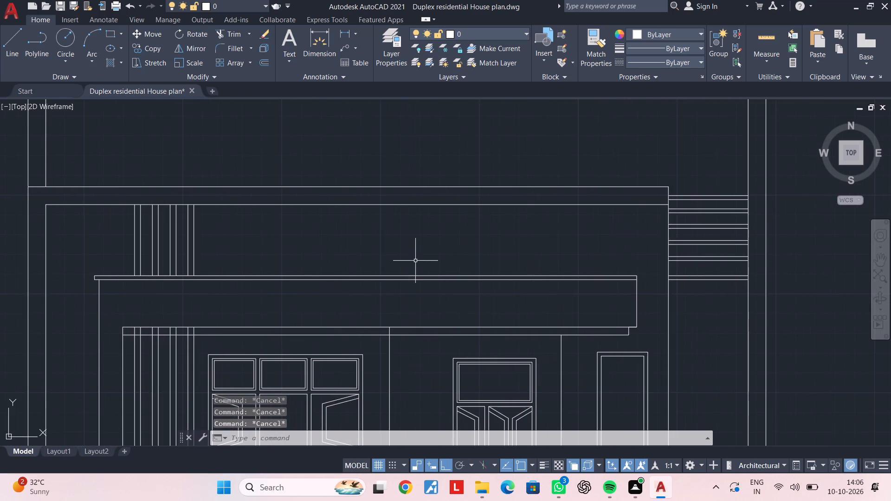
middle_drag(424, 260, 546, 256)
key(Escape)
middle_drag(394, 254, 491, 250)
key(Escape)
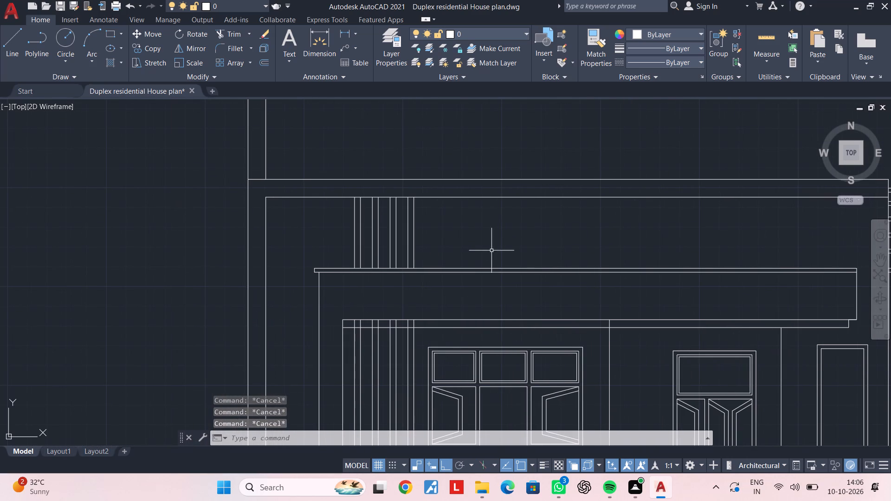
key(Escape)
key(Escape)
key(Escape)
middle_drag(626, 340, 497, 305)
key(Escape)
key(Escape)
key(Escape)
key(Escape)
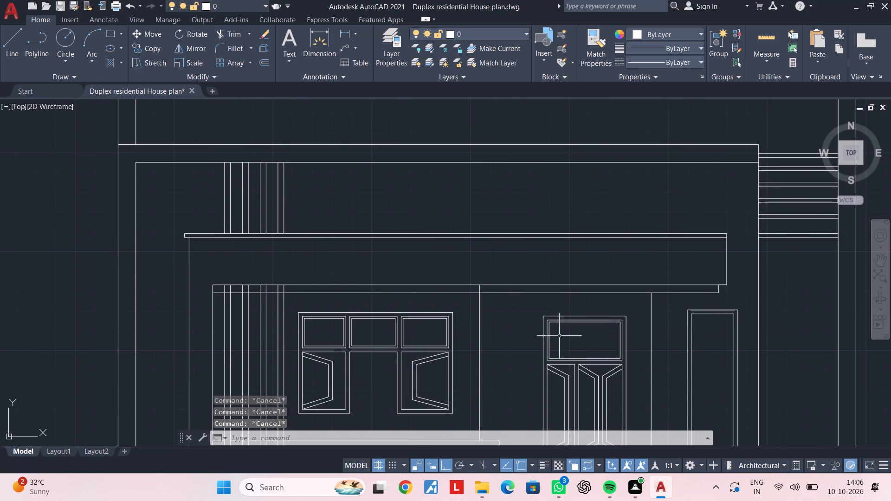
middle_drag(554, 326, 517, 283)
middle_drag(512, 286, 483, 265)
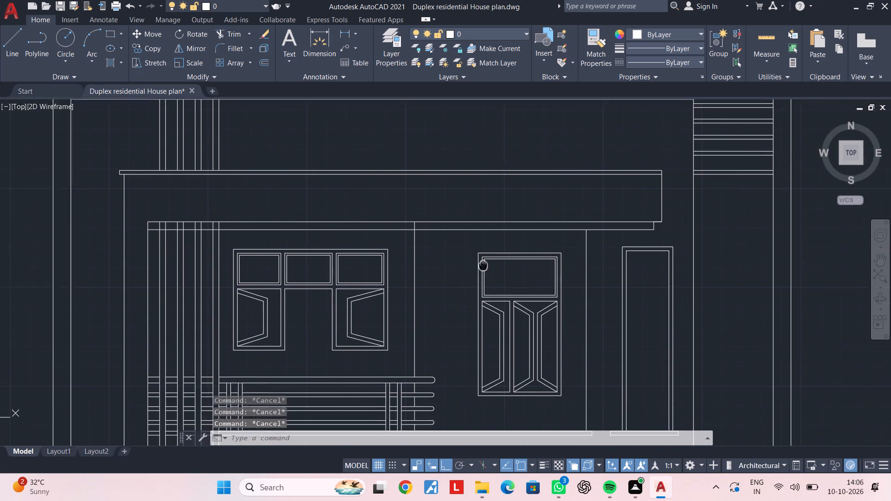
middle_drag(483, 265, 478, 263)
Draw a vertical line from the canopy fascia's lower edge up to the upper roof-band line, near the double-leaf window's outer side.
key(Escape)
key(Escape)
text(L)
key(space)
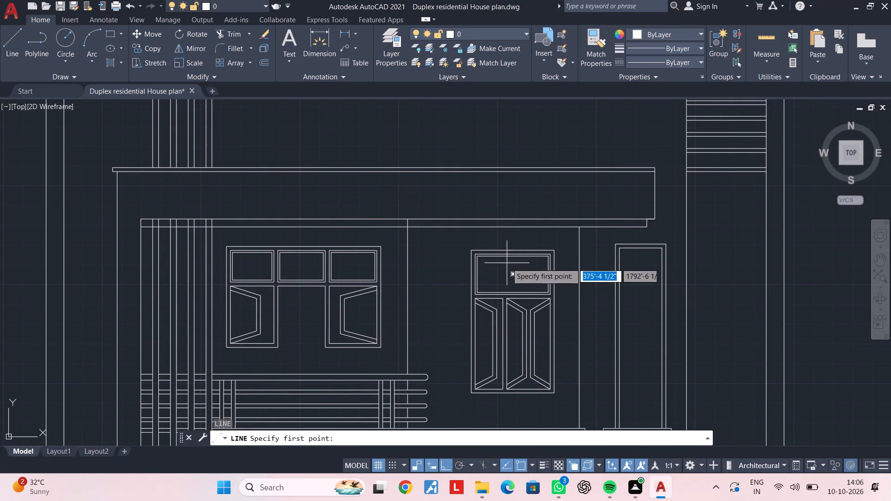
middle_drag(470, 206, 467, 226)
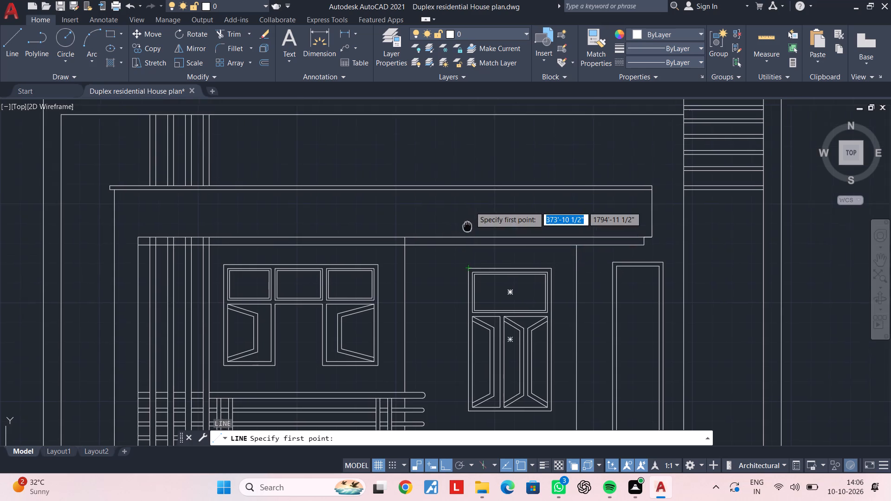
middle_drag(467, 226, 457, 290)
click(457, 301)
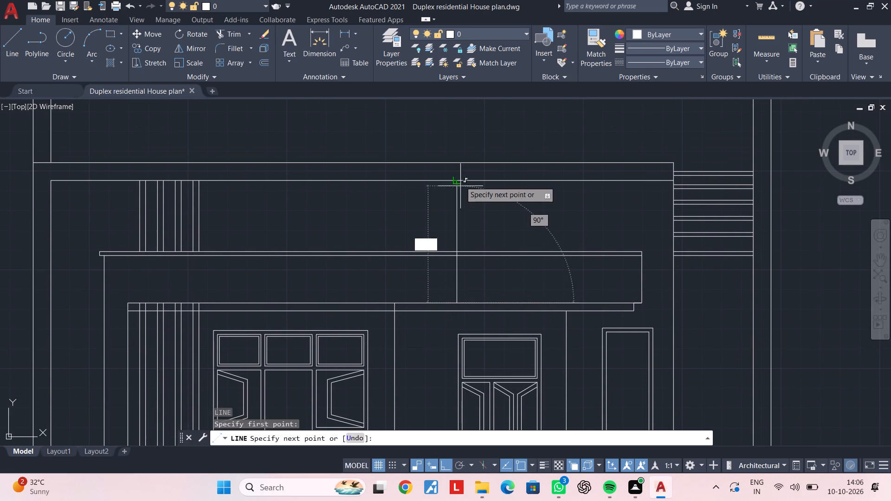
click(457, 160)
key(Escape)
key(Escape)
key(Escape)
key(Escape)
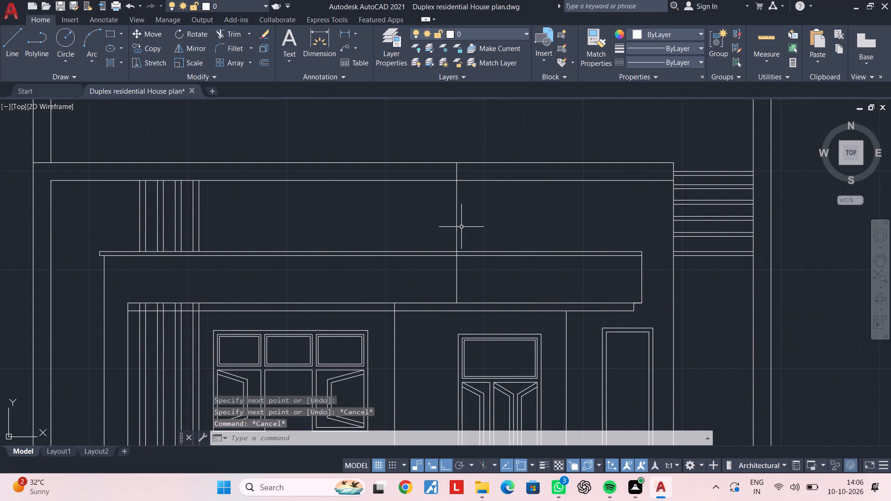
Trim the new vertical line inside the canopy fascia and the lower roof-band line from it to the right-hand wall.
text(TR)
key(space)
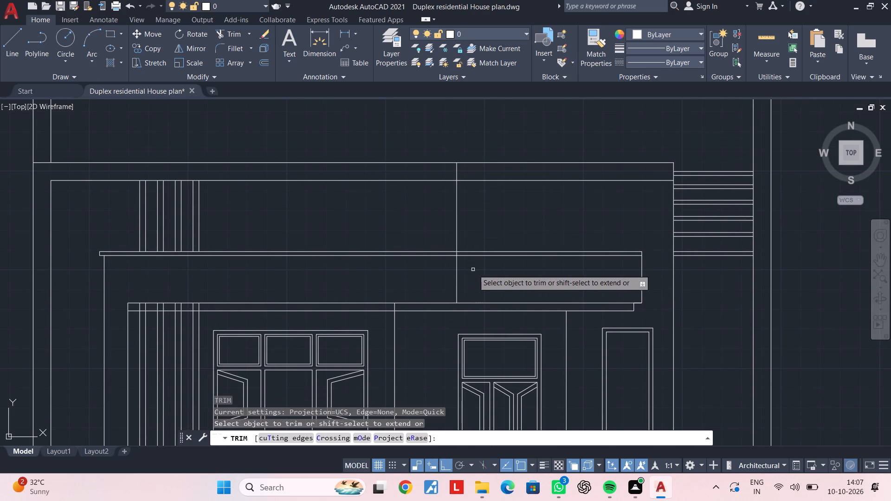
click(477, 268)
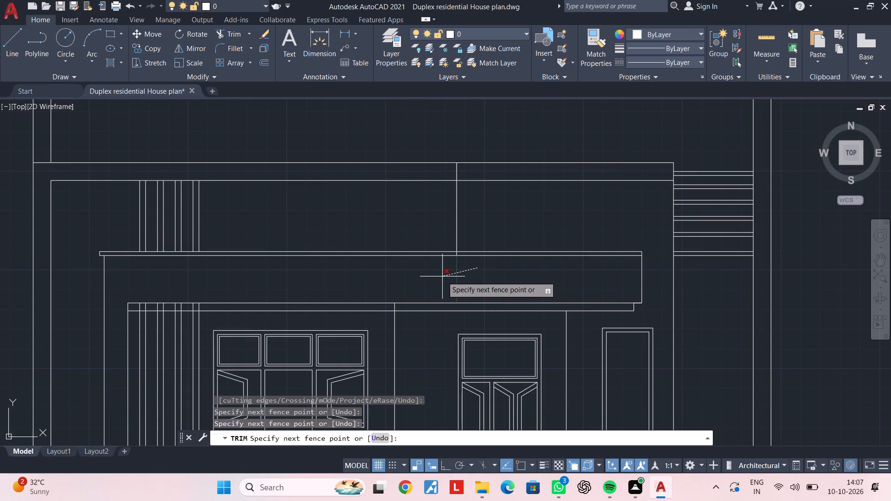
click(442, 276)
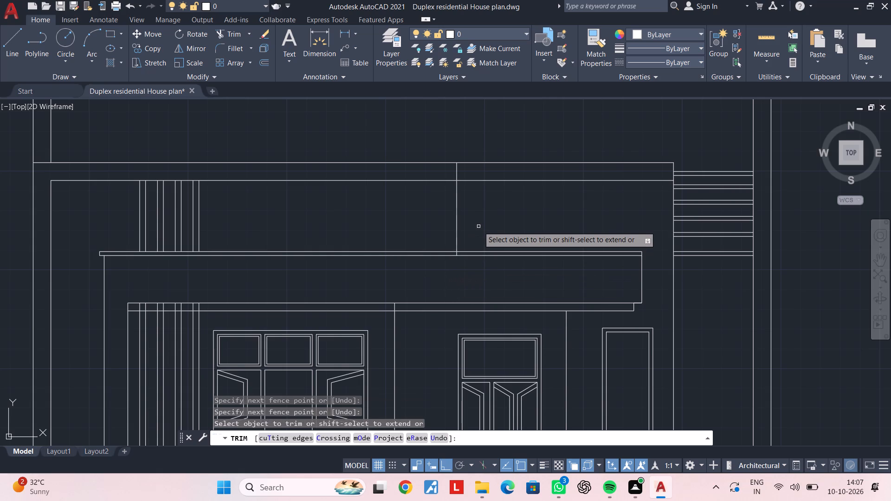
middle_drag(476, 228, 461, 259)
middle_drag(482, 239, 470, 257)
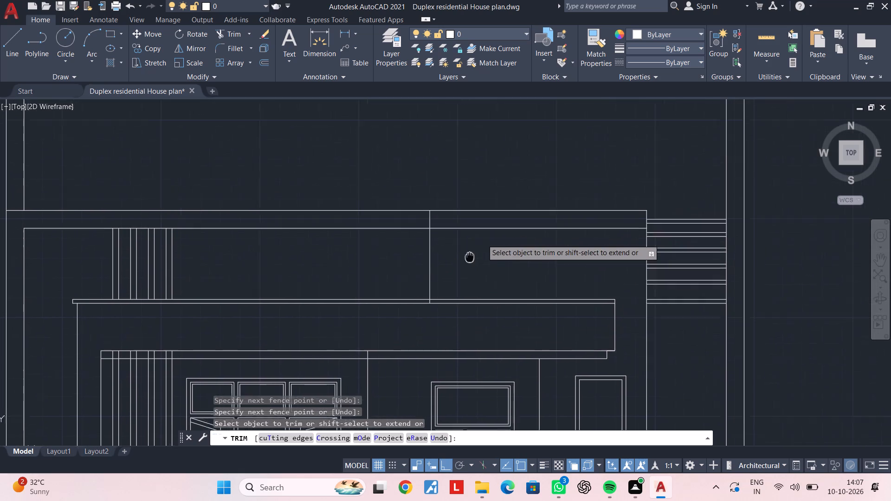
middle_drag(470, 257, 450, 284)
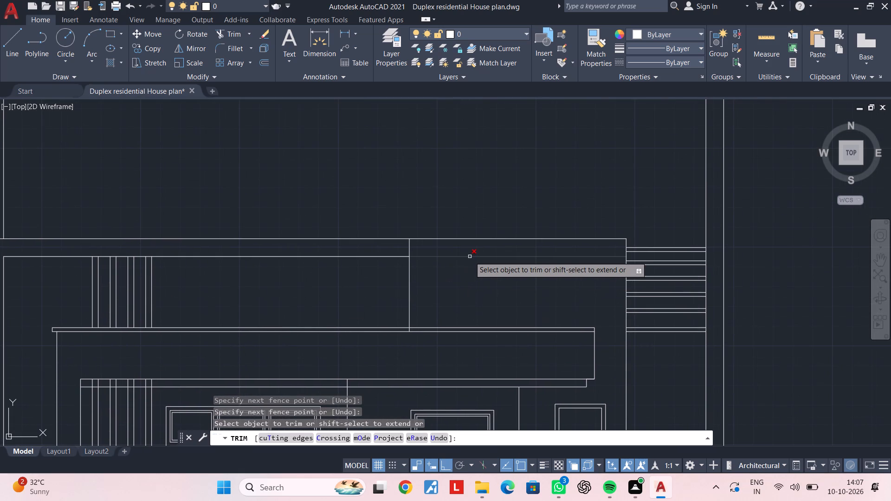
click(470, 257)
middle_drag(291, 289, 511, 290)
key(Escape)
key(Escape)
middle_drag(427, 287, 511, 275)
key(Escape)
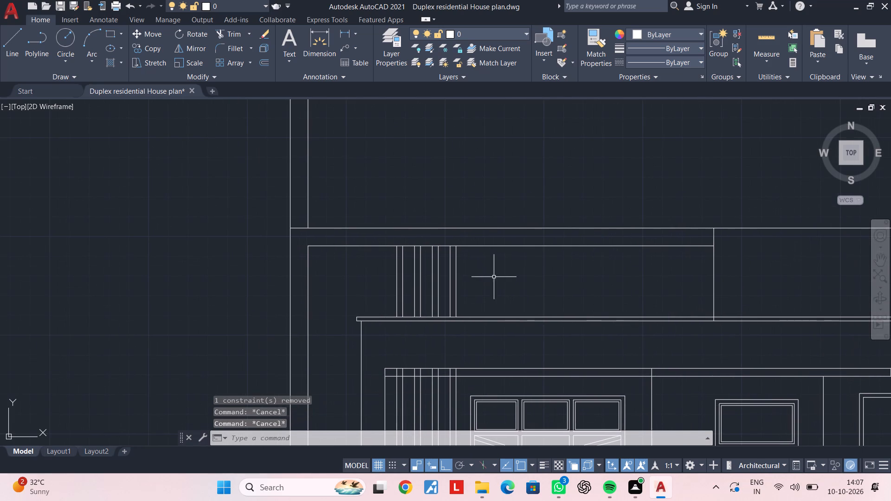
key(Escape)
key(Escape)
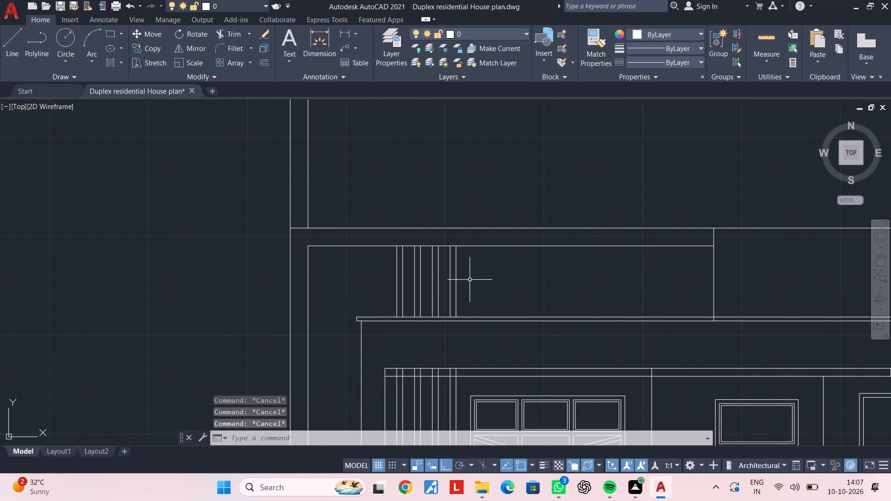
key(Escape)
Draw a second vertical line from the canopy's top edge to the upper roof-band line, between the fins and the first vertical.
text(L)
key(space)
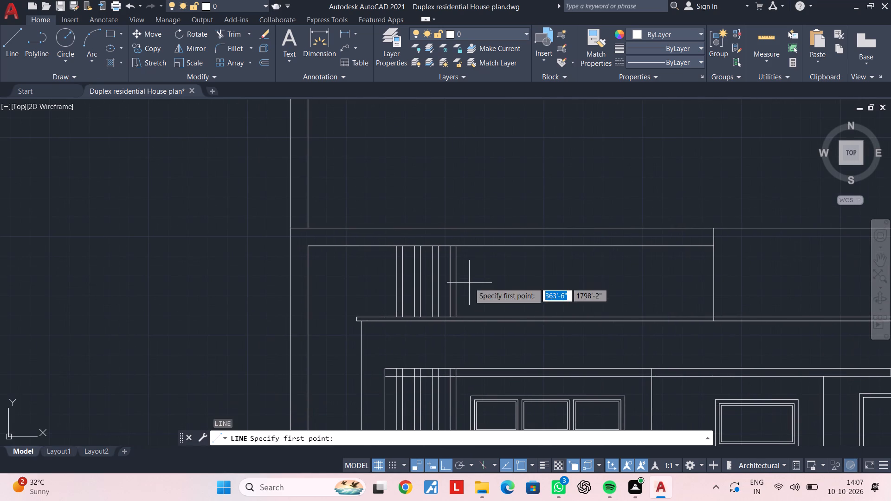
click(516, 317)
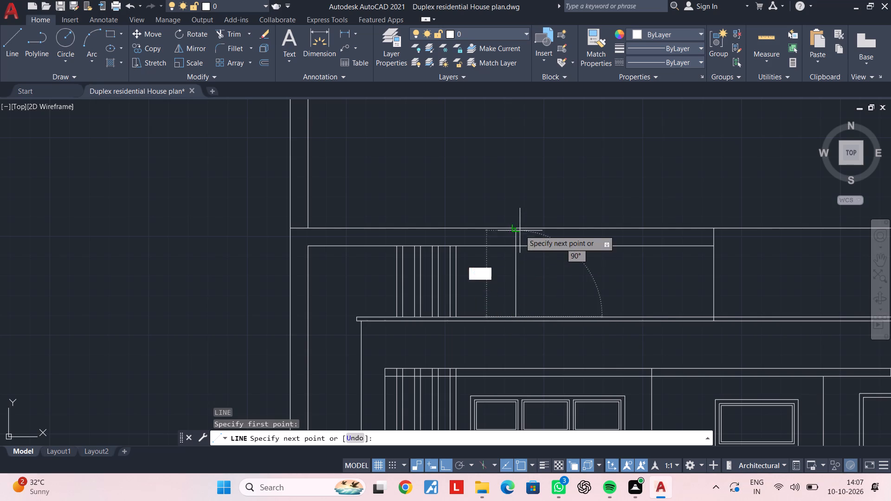
click(515, 225)
key(Escape)
key(Escape)
key(Escape)
Trim both roof-band lines between the two vertical lines to open a gap separating the two roof-level blocks.
text(TR)
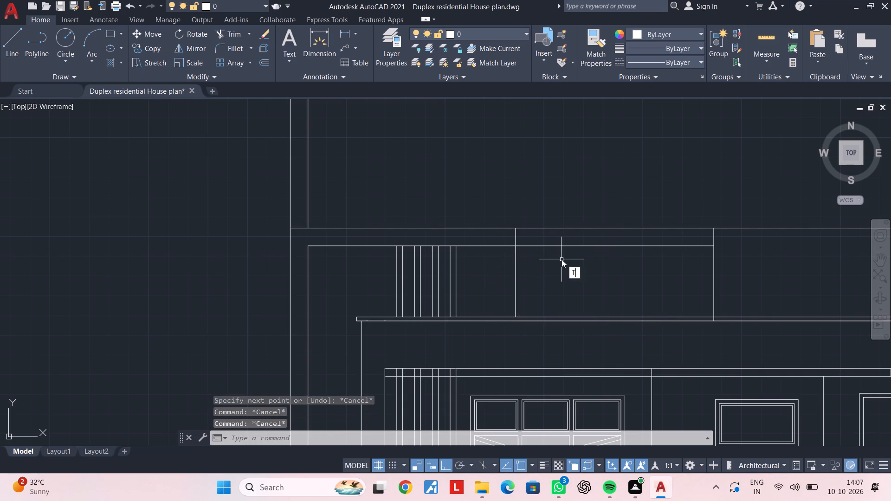
key(space)
click(576, 246)
middle_drag(642, 266, 517, 266)
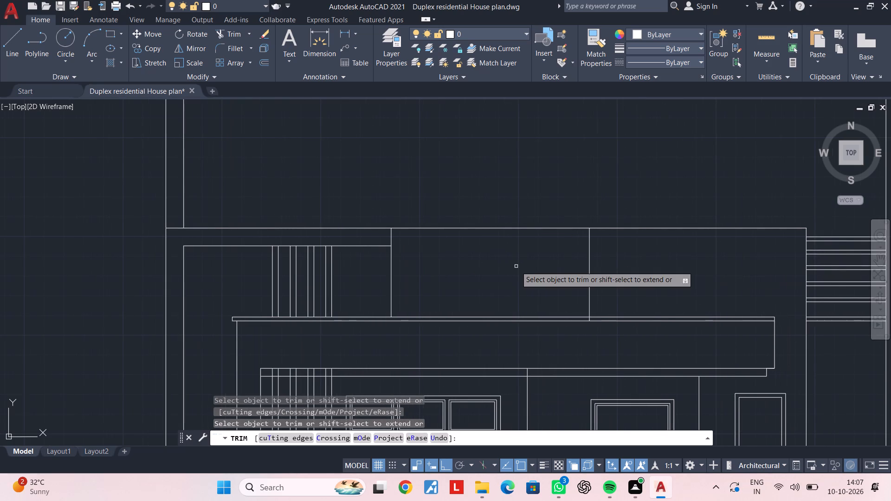
middle_drag(508, 268, 457, 277)
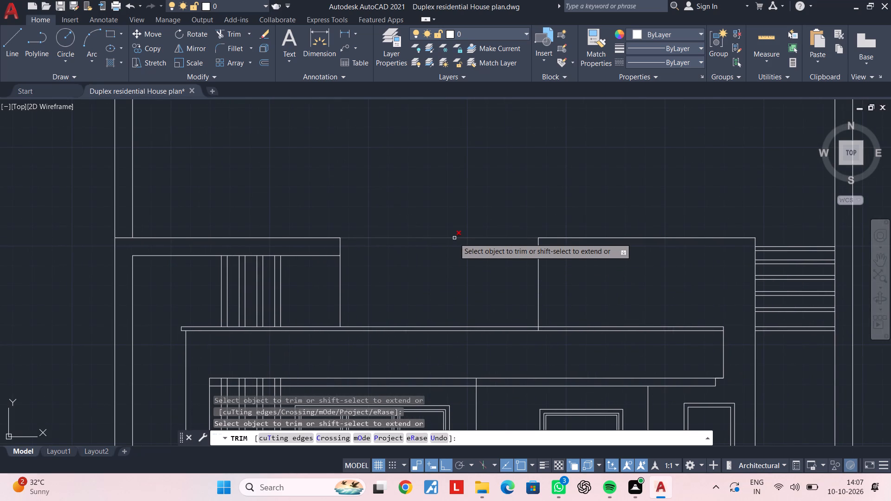
click(454, 238)
key(Escape)
middle_drag(606, 261, 390, 252)
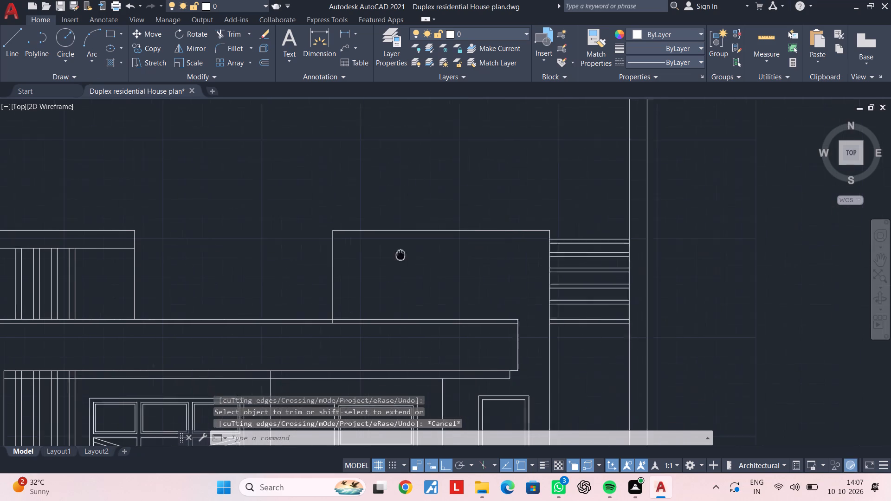
key(Escape)
middle_drag(390, 252, 377, 250)
key(Escape)
key(Escape)
Offset the top line of the right roof-level block 2" downward.
text(OF 2")
key(Return)
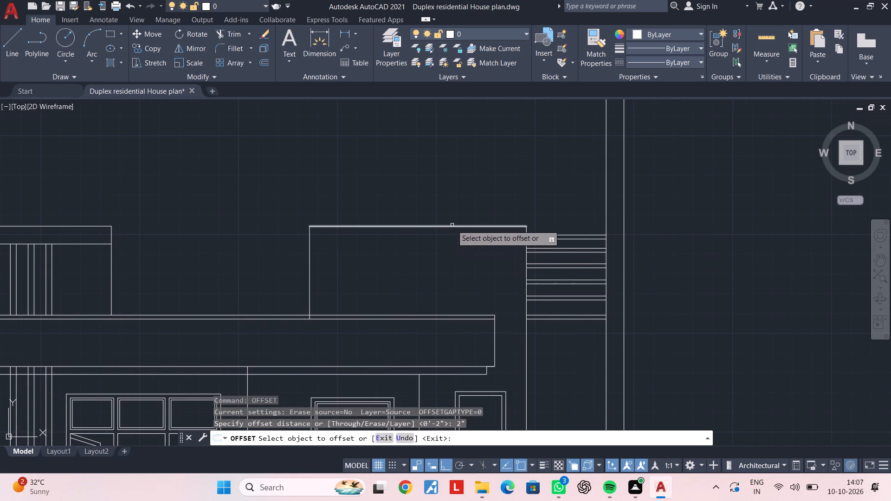
click(452, 225)
click(437, 266)
key(Escape)
key(Escape)
key(Escape)
key(Escape)
key(Escape)
Move the right roof-level block's left vertical line slightly inward so the two top lines overhang it.
scroll(311, 250, up, 1)
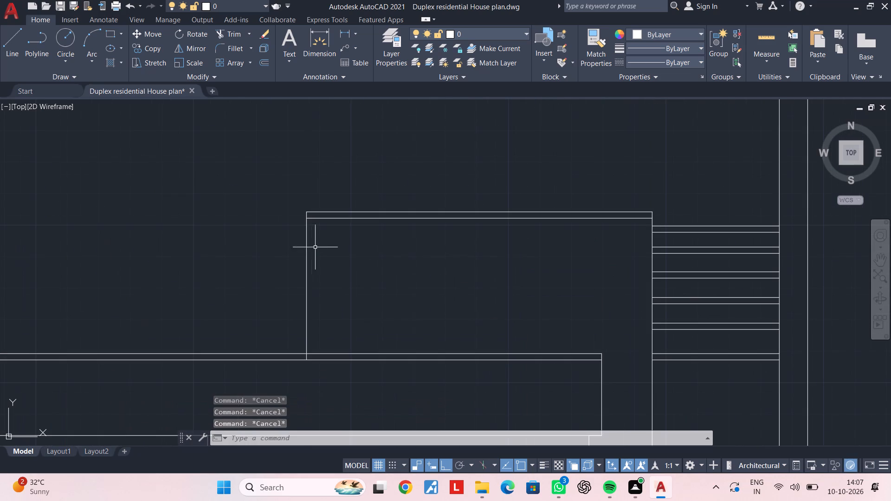
click(315, 247)
click(288, 251)
text(M)
key(space)
click(287, 251)
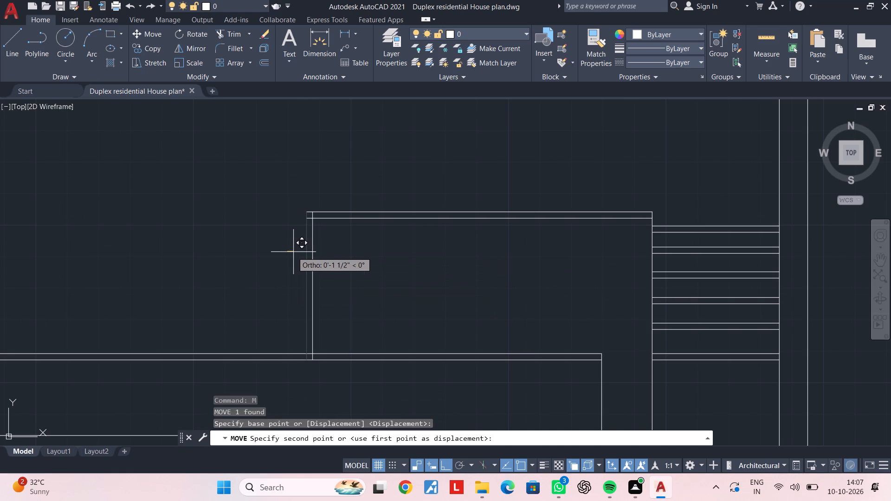
double_click(294, 252)
key(Escape)
Close the overhanging left end of the right block's top cap with a short vertical line.
scroll(302, 225, up, 2)
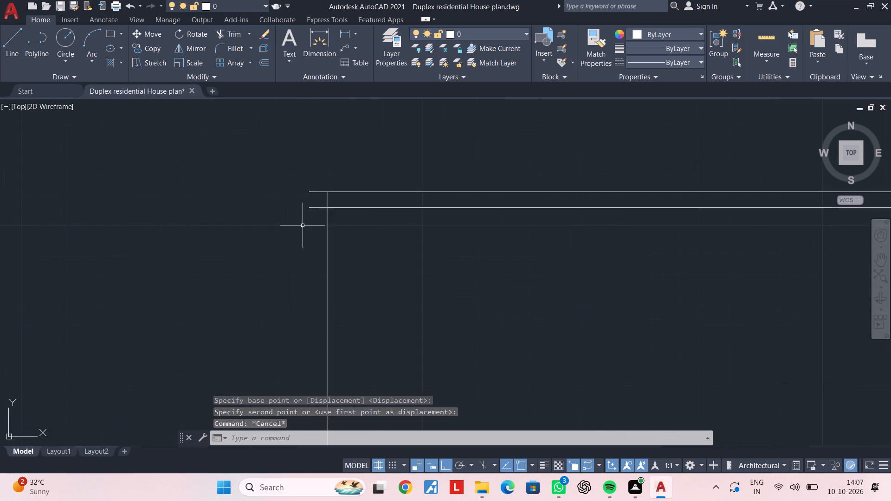
middle_drag(301, 231, 293, 243)
key(Escape)
text(L)
key(space)
scroll(323, 213, up, 2)
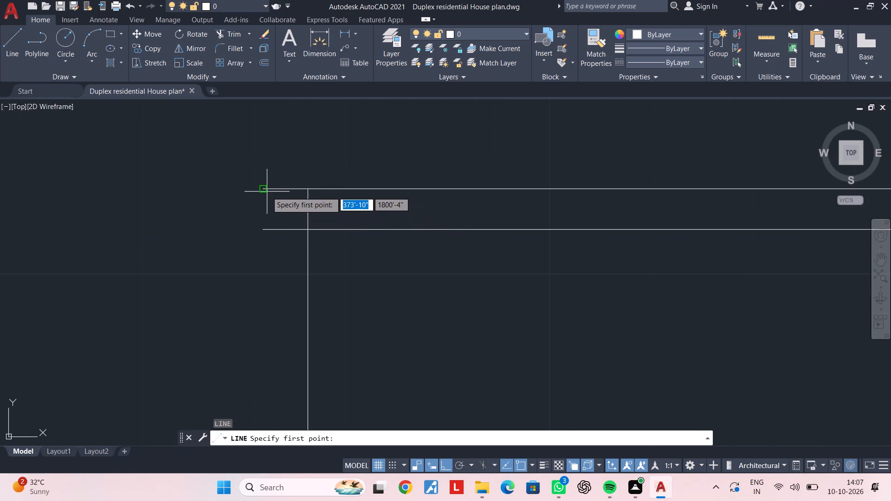
click(265, 189)
click(259, 234)
key(Escape)
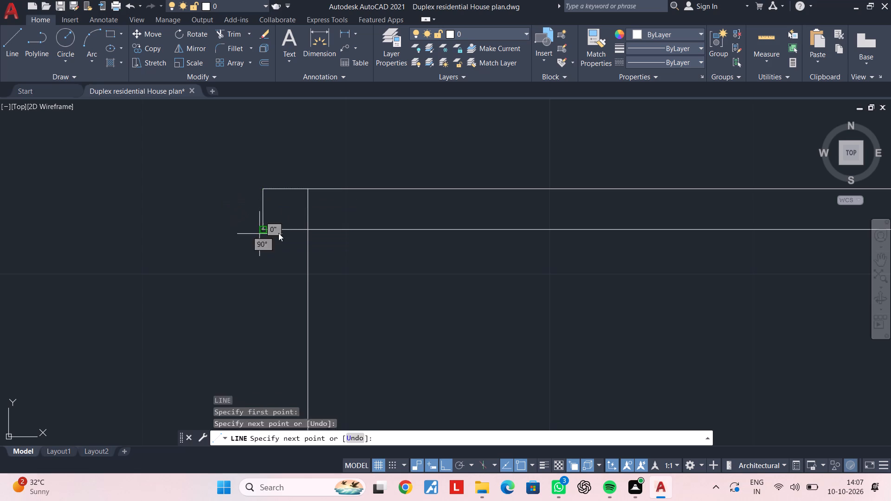
key(Escape)
key(Escape)
Trim the right block's left wall line inside its top cap and inside the thin strip atop the canopy.
text(TR)
key(space)
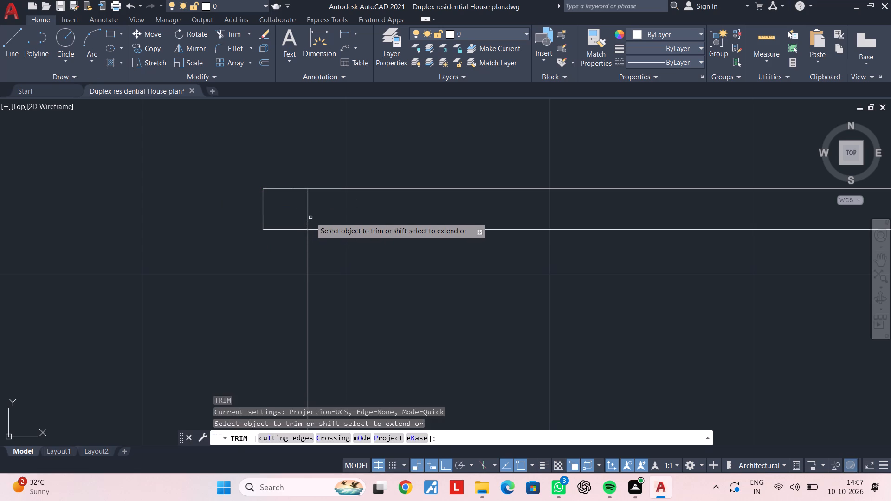
click(308, 217)
scroll(320, 236, down, 3)
middle_drag(344, 258, 350, 155)
middle_drag(345, 300, 368, 243)
scroll(351, 311, up, 1)
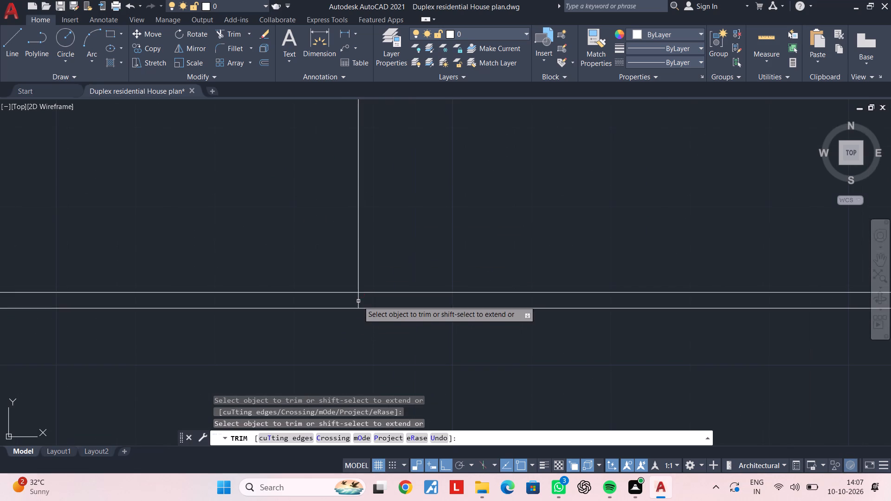
click(358, 301)
key(Escape)
Examine the upper-floor facade, the two roof-level blocks and the gap between them across the elevation.
scroll(358, 301, down, 3)
middle_drag(292, 268, 400, 235)
scroll(380, 233, down, 2)
middle_drag(380, 233, 388, 204)
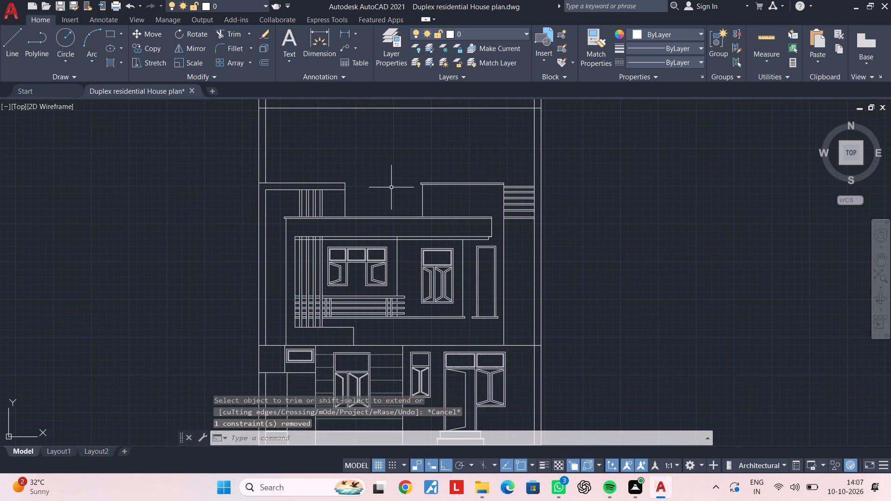
middle_drag(391, 187, 387, 237)
scroll(362, 227, up, 1)
middle_drag(407, 235, 314, 231)
key(Escape)
middle_drag(457, 269, 389, 255)
key(Escape)
key(Escape)
key(Escape)
key(Escape)
key(Escape)
key(Escape)
key(Escape)
key(Escape)
scroll(378, 258, down, 1)
middle_drag(378, 258, 383, 285)
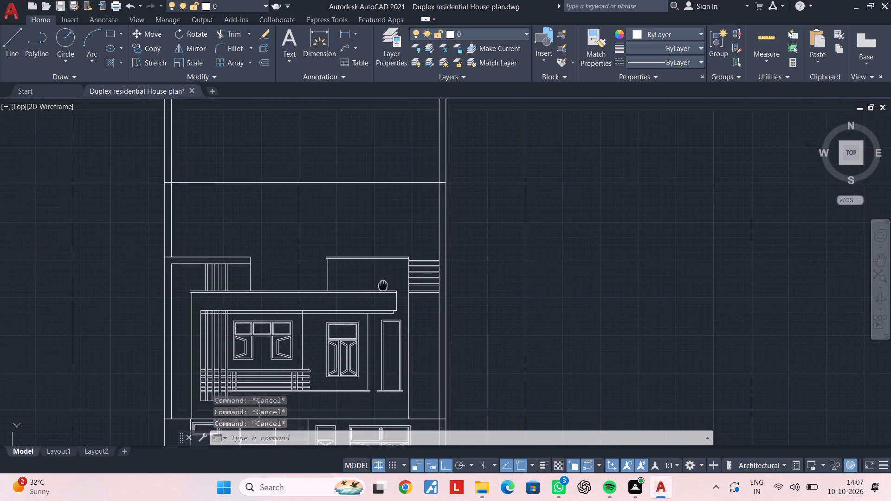
middle_drag(383, 285, 385, 295)
middle_drag(316, 246, 366, 242)
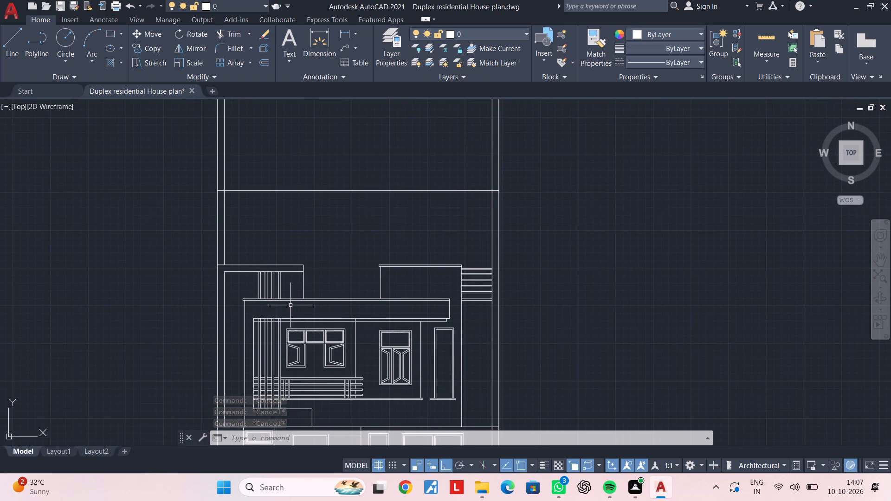
Trim the left roof-level block's right vertical line below the roof band, keeping only the band's closed end.
scroll(301, 293, up, 2)
click(317, 281)
click(287, 285)
scroll(293, 280, up, 2)
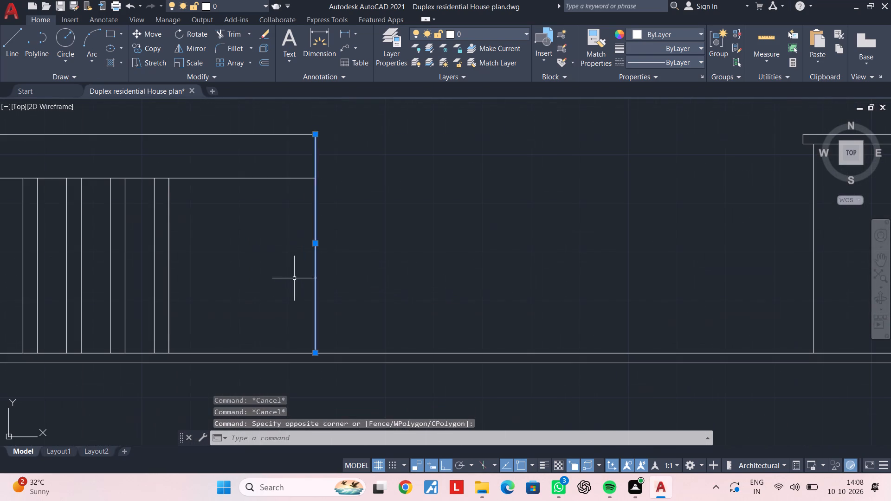
key(Escape)
key(Escape)
key(t)
text(R)
key(space)
click(318, 258)
click(277, 267)
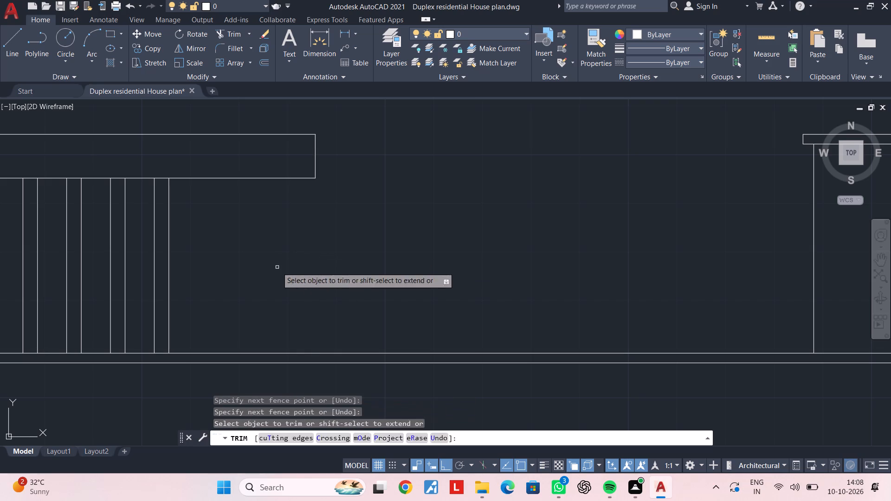
key(Escape)
Draw a vertical line about 3' long from the left roof band's underside to the canopy top, slightly inset from the band's end.
text(L)
key(space)
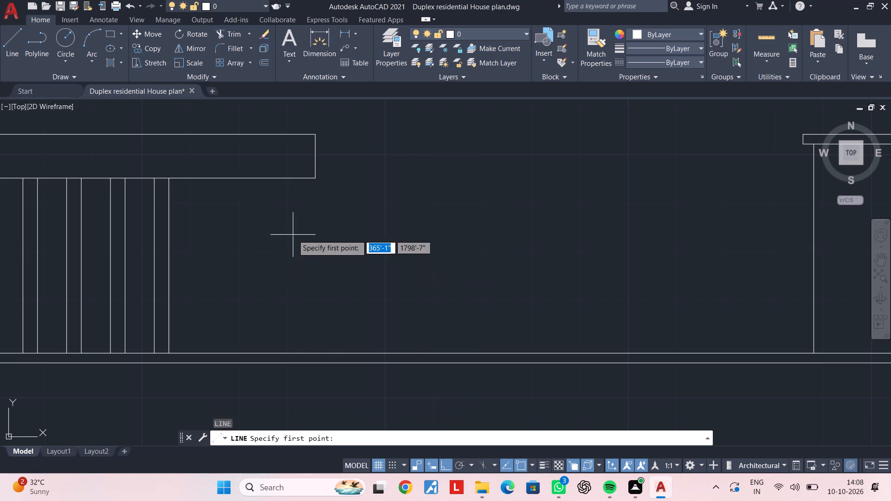
click(303, 182)
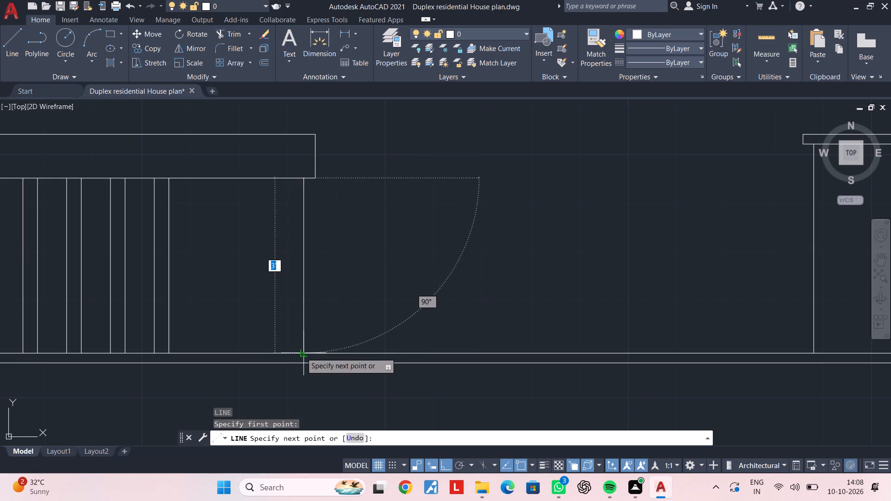
click(301, 353)
key(Escape)
key(Escape)
key(Escape)
key(Escape)
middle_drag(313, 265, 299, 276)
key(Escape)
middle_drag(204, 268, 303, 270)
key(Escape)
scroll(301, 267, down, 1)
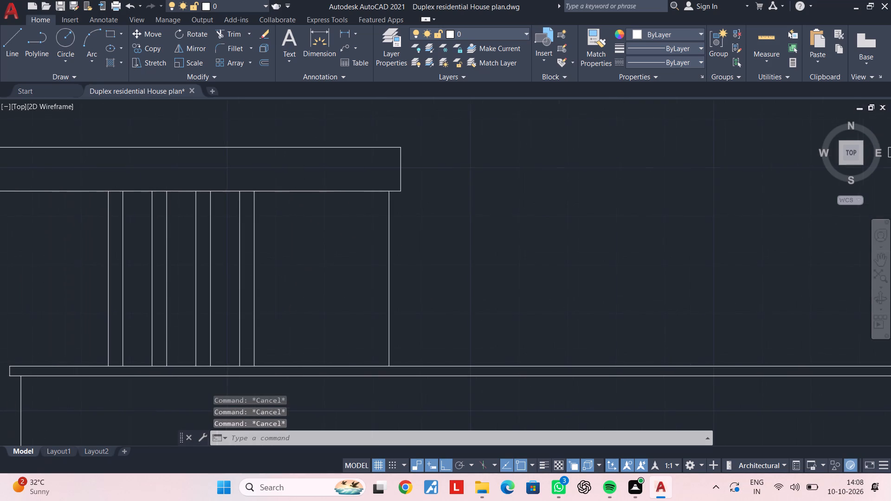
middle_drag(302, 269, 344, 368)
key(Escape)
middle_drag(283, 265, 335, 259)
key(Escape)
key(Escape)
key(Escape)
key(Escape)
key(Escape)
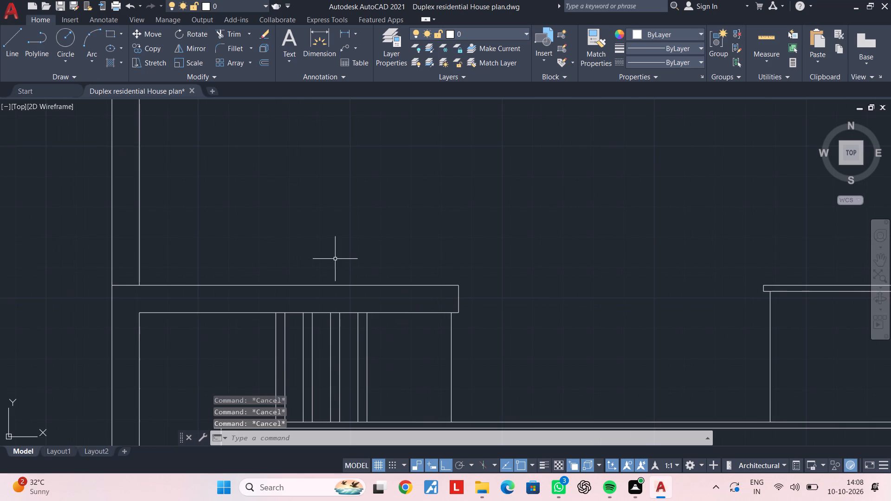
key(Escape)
Draw a vertical line from the left roof band's upper outer corner up past the long horizontal line above.
scroll(330, 251, down, 2)
middle_drag(349, 229, 354, 245)
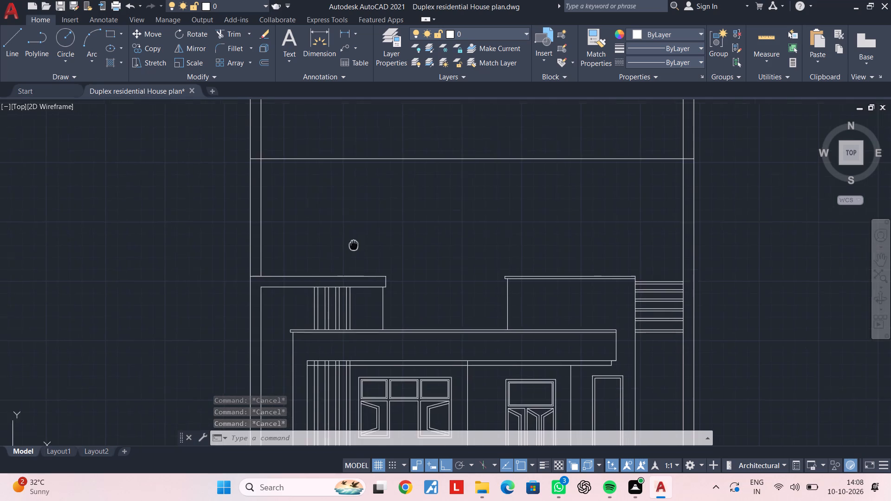
middle_drag(354, 245, 351, 266)
key(Escape)
key(Escape)
key(Escape)
key(Escape)
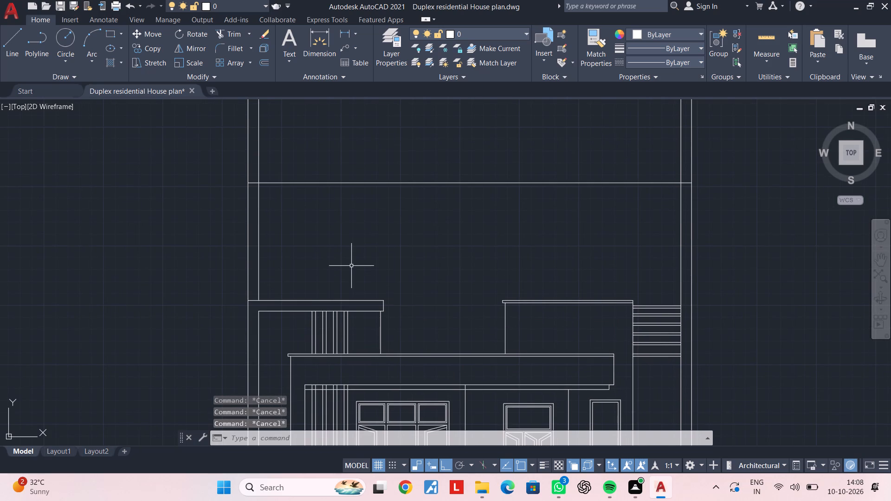
key(Escape)
key(Escape)
key(Escape)
key(Escape)
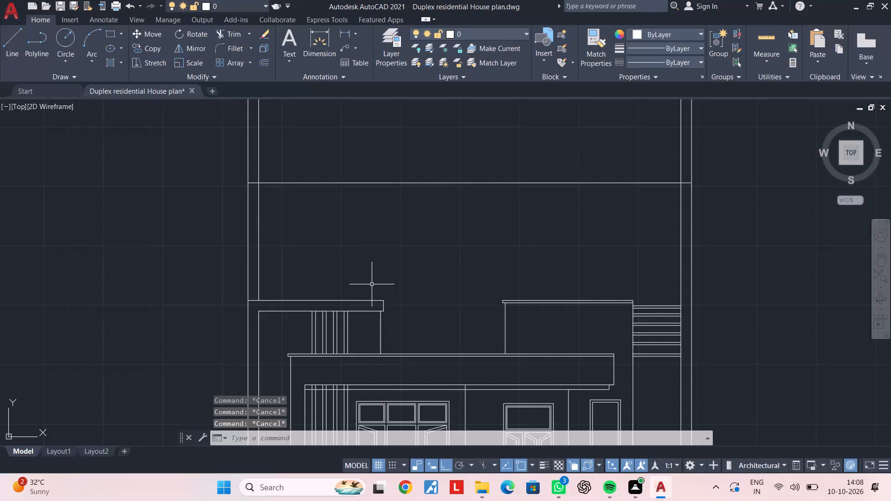
text(L)
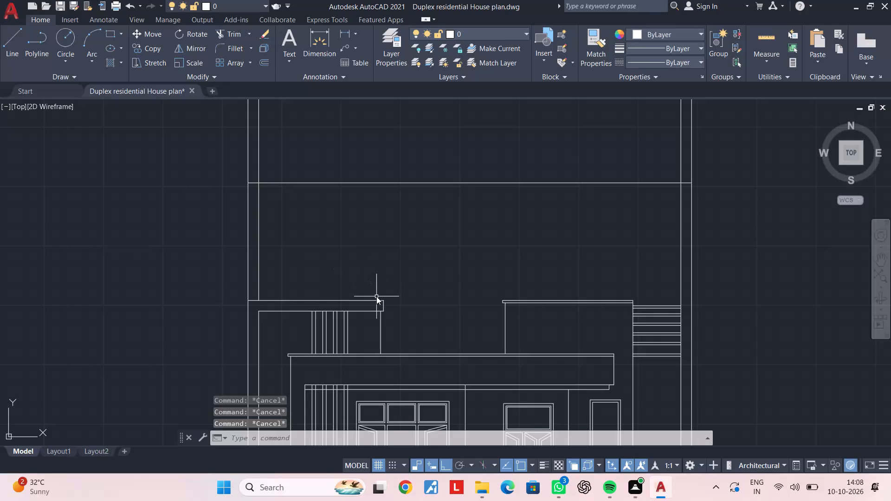
key(space)
scroll(383, 309, up, 1)
click(383, 295)
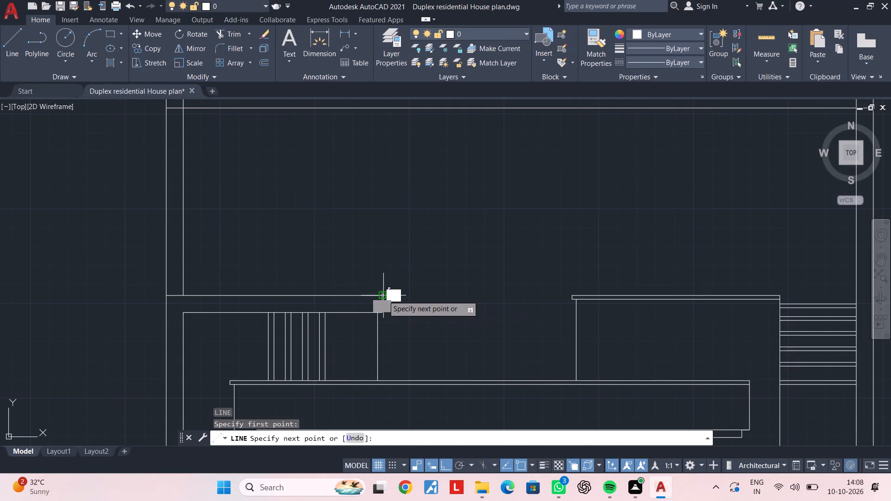
middle_drag(382, 284, 385, 398)
click(396, 182)
key(Escape)
key(Escape)
key(Escape)
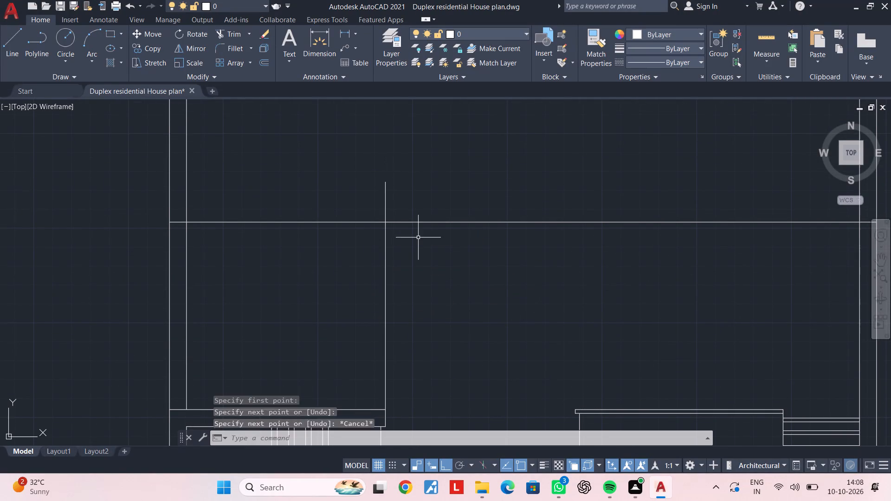
Trim the long horizontal line between the new vertical and the far side wall, and trim the vertical's overrun above it.
key(Escape)
key(Escape)
text(TR)
key(space)
drag(419, 255, 420, 243)
click(416, 195)
click(399, 209)
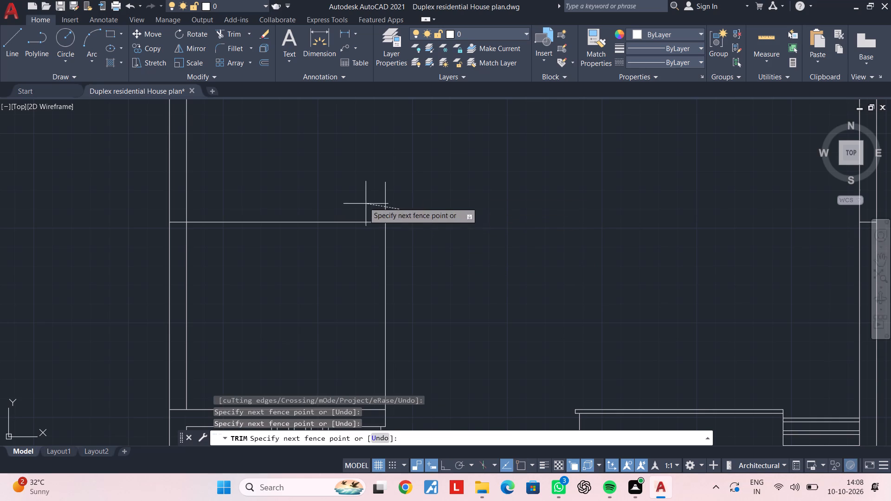
click(363, 202)
key(Escape)
Trim away the vertical line between the left roof band and the shortened horizontal line.
middle_drag(389, 270, 420, 232)
key(Escape)
key(Escape)
key(t)
key(r)
key(space)
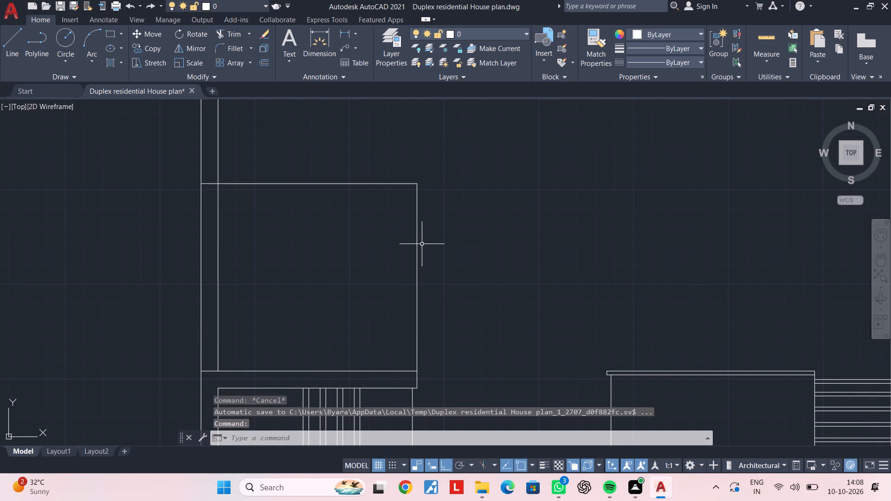
click(438, 254)
click(389, 258)
key(Escape)
middle_drag(344, 254, 391, 248)
key(Escape)
key(Escape)
key(Escape)
key(Escape)
key(Escape)
key(Escape)
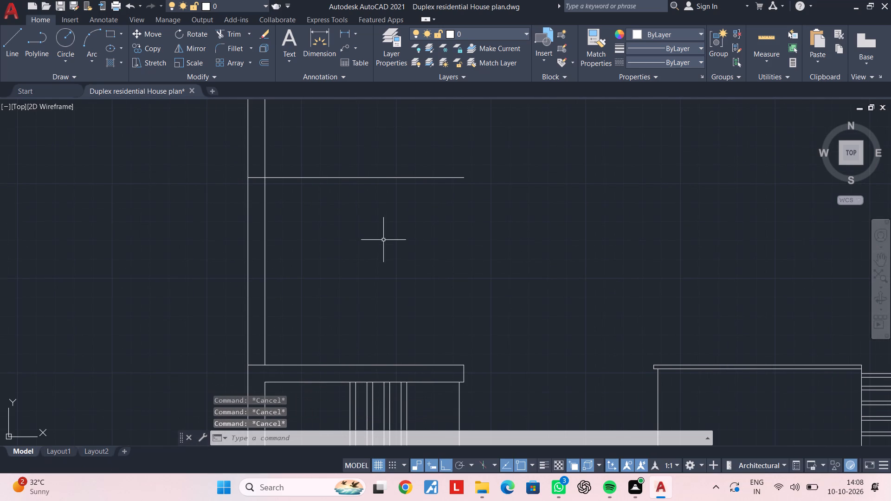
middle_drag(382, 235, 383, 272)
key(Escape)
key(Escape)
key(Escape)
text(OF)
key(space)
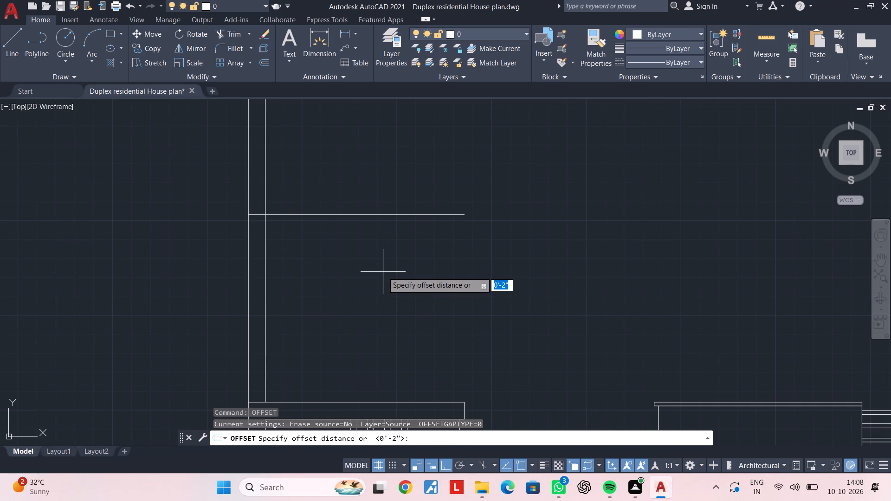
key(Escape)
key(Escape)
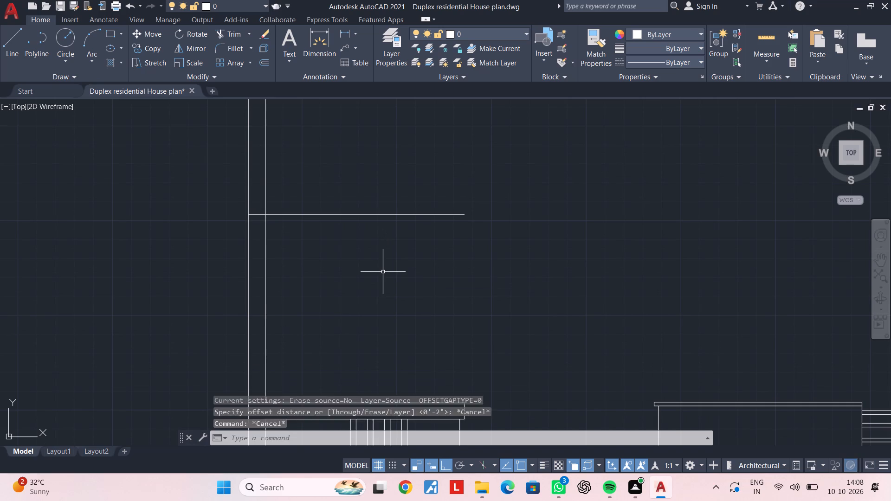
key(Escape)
Trim the left wall's inner vertical line between the shortened horizontal line and the roof band below.
middle_drag(383, 310, 378, 380)
key(Escape)
scroll(331, 347, down, 2)
middle_drag(331, 347, 334, 359)
key(Escape)
key(Escape)
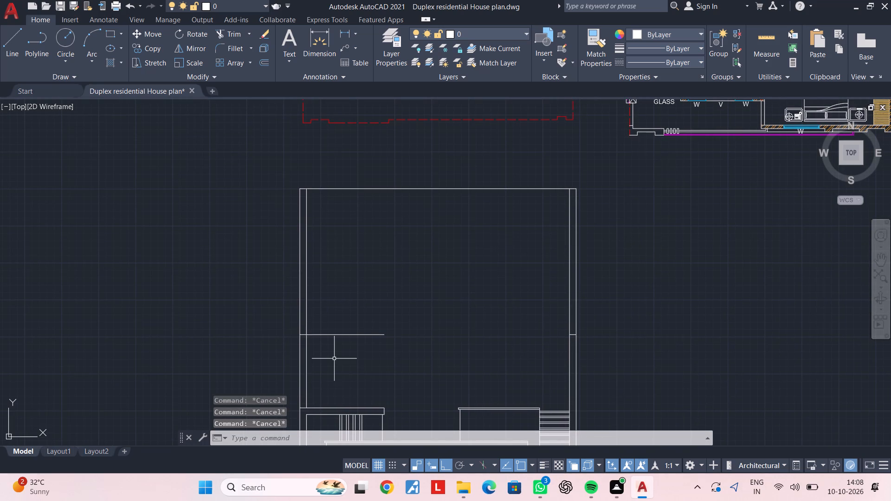
text(TR)
key(space)
middle_drag(330, 354, 348, 277)
click(323, 297)
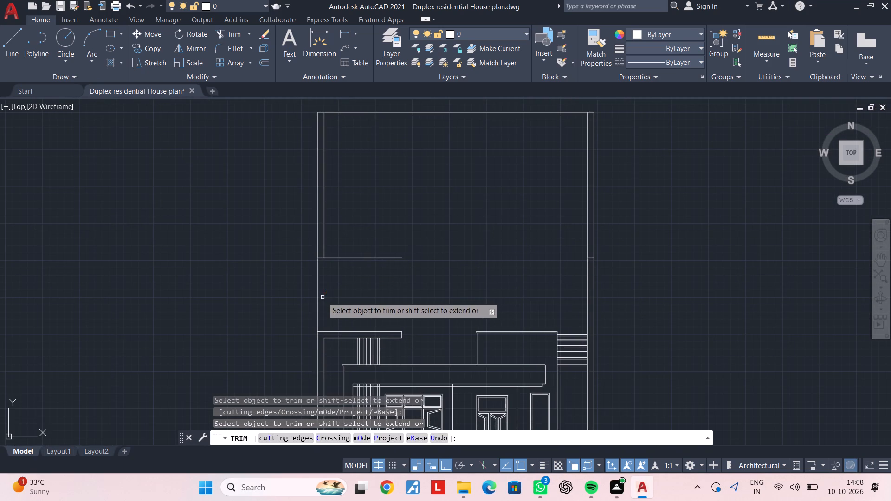
middle_drag(374, 262, 365, 292)
key(Escape)
key(Escape)
Offset the shortened horizontal line 2" downward to form a thin top strip.
scroll(369, 303, up, 1)
middle_drag(371, 297, 374, 283)
key(Escape)
key(Escape)
text(OF)
key(space)
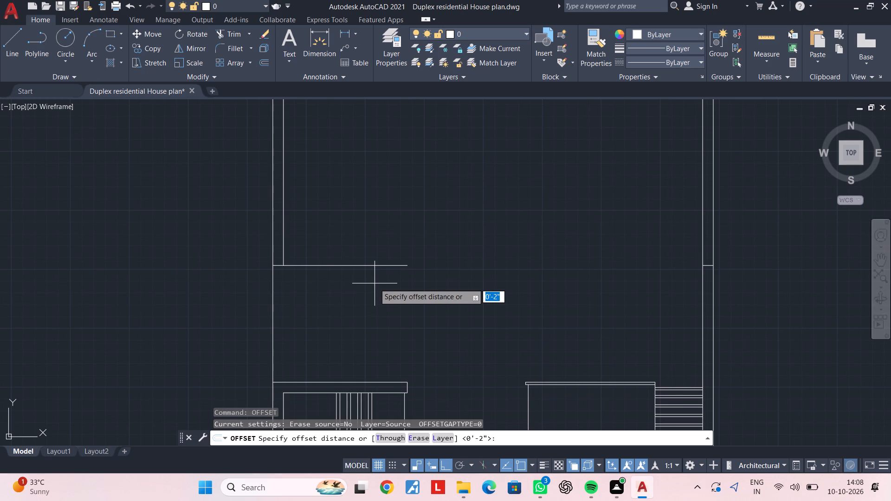
text(2")
key(Return)
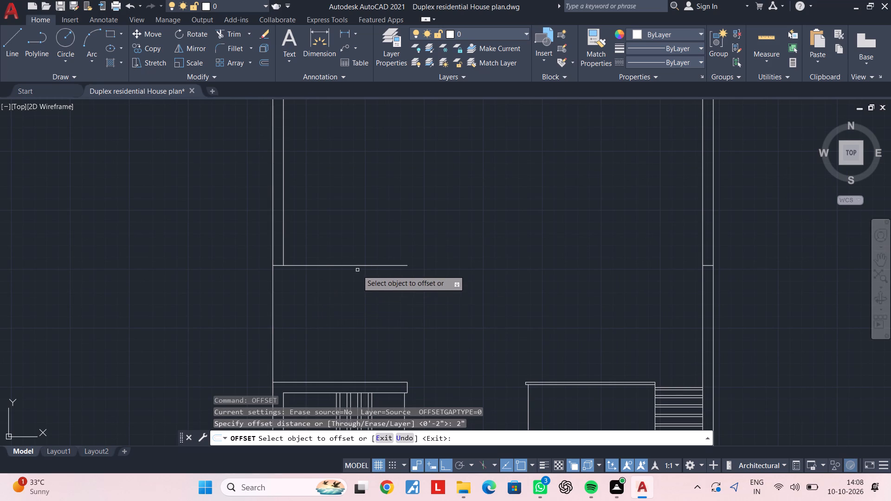
click(357, 266)
click(354, 285)
scroll(353, 282, up, 2)
middle_drag(347, 283, 373, 270)
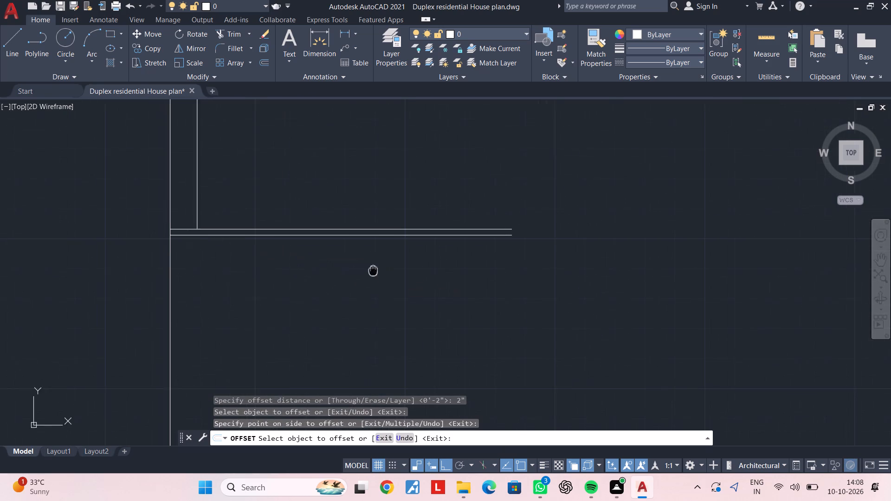
middle_drag(373, 270, 375, 270)
key(space)
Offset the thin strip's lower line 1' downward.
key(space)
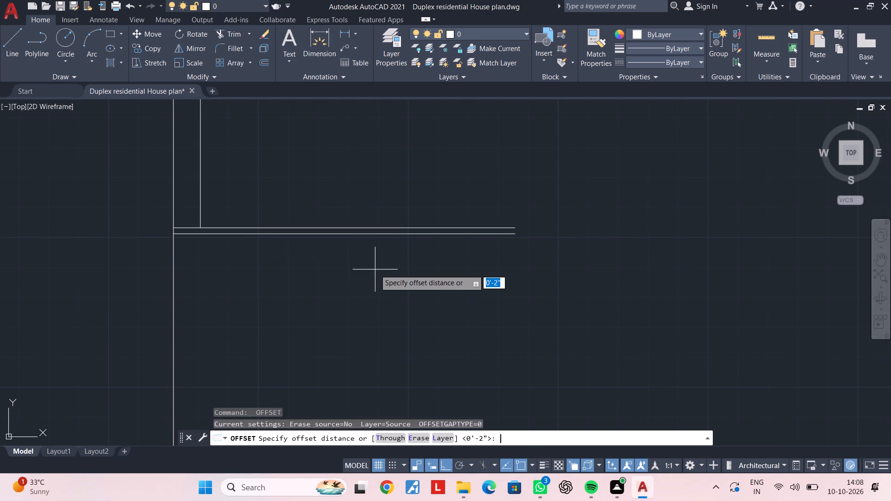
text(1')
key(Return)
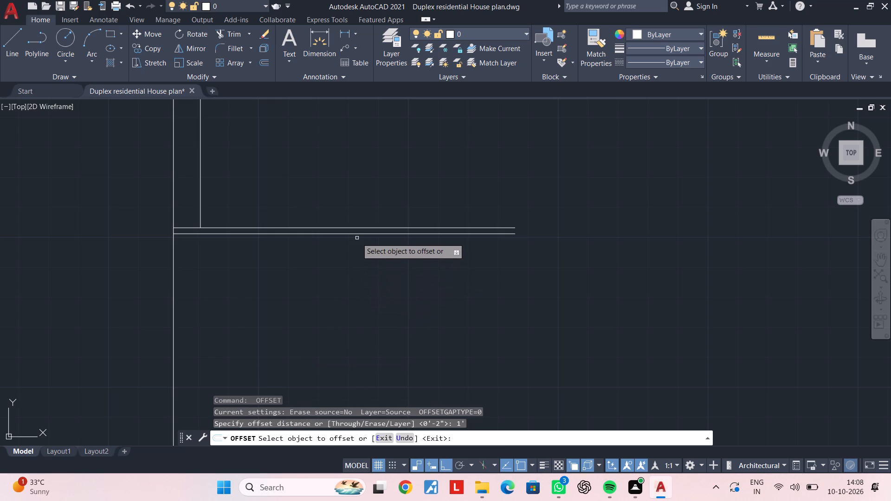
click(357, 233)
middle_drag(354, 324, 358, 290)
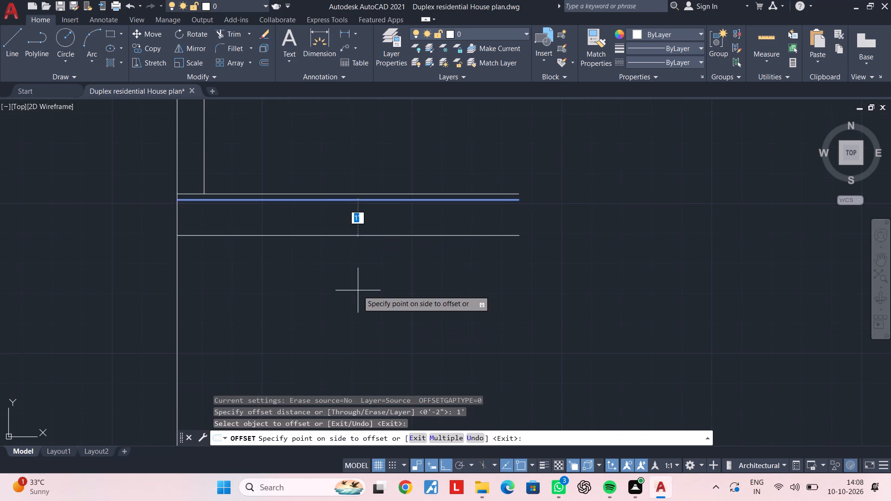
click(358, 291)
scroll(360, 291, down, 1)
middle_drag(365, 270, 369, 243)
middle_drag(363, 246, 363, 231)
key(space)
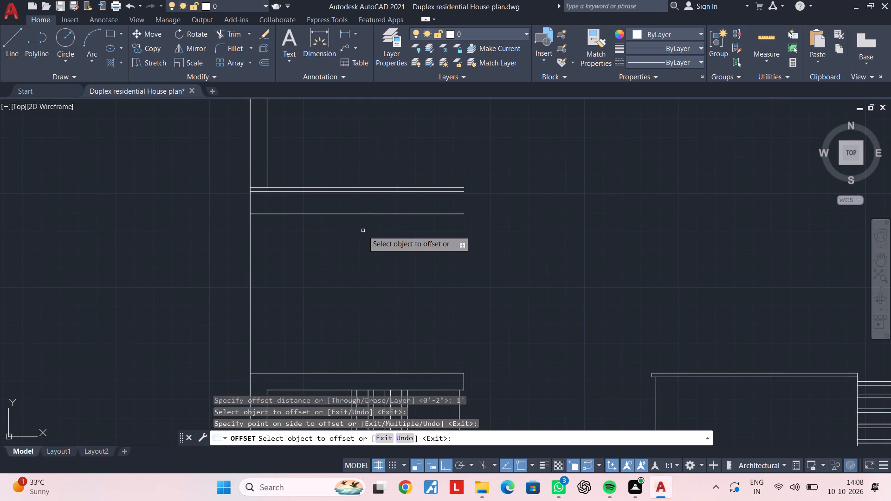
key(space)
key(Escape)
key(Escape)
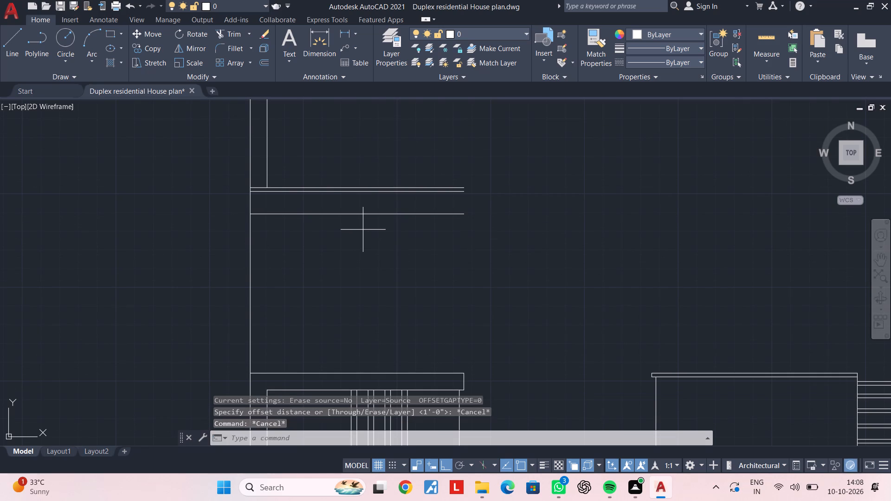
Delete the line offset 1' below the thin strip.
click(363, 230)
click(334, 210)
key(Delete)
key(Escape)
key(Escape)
Offset the thin strip's lower line 2' downward.
text(OF)
key(space)
key(2)
key(apostrophe)
key(Return)
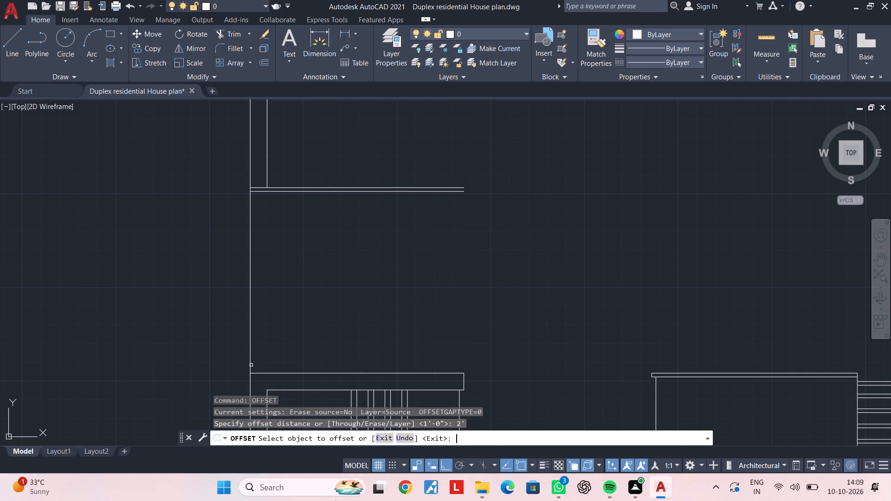
click(339, 191)
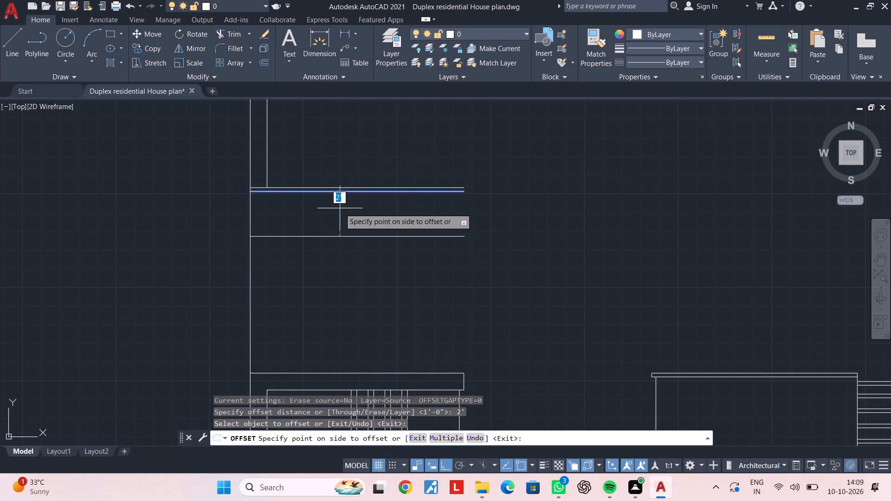
click(340, 209)
key(space)
Offset the line 2' below the thin strip another 9" downward to form a horizontal band.
key(space)
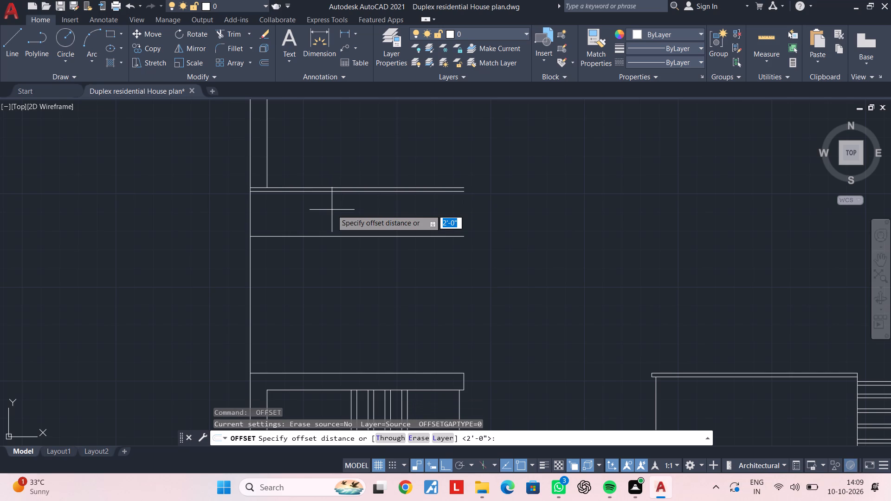
text(9")
key(Return)
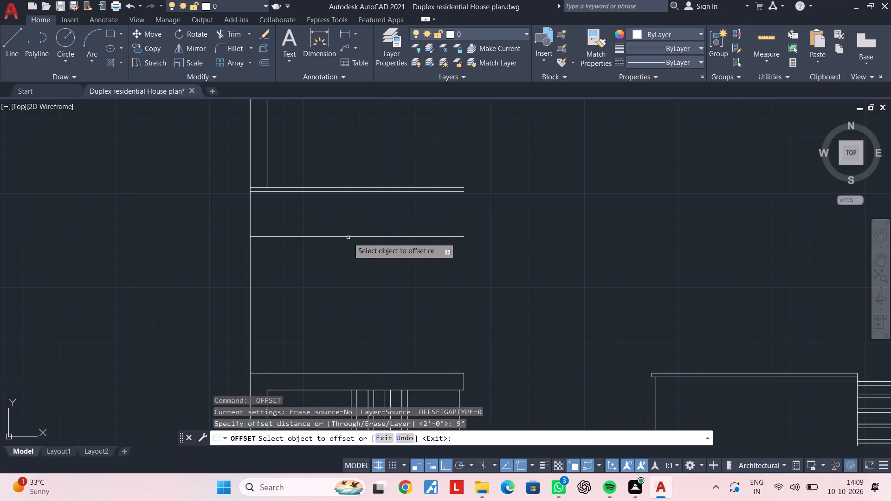
click(349, 236)
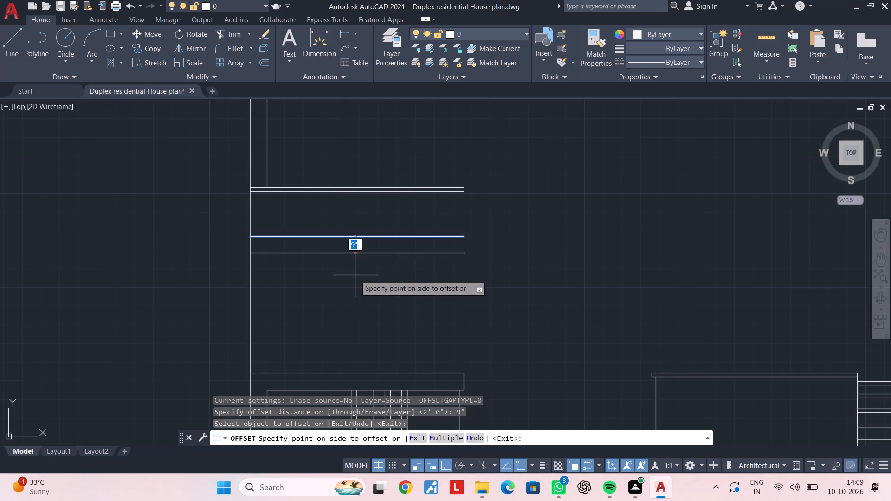
click(355, 275)
key(Escape)
key(Escape)
middle_drag(416, 280, 419, 247)
key(Escape)
key(Escape)
key(Escape)
key(Escape)
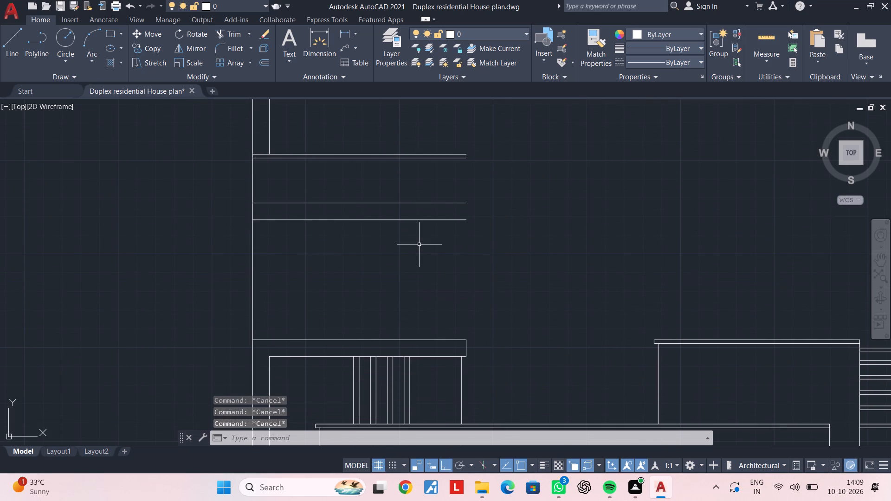
Draw a vertical line about 8'-1" high from the left roof band's top to the thin strip's underside, inset from their free ends.
text(L)
key(space)
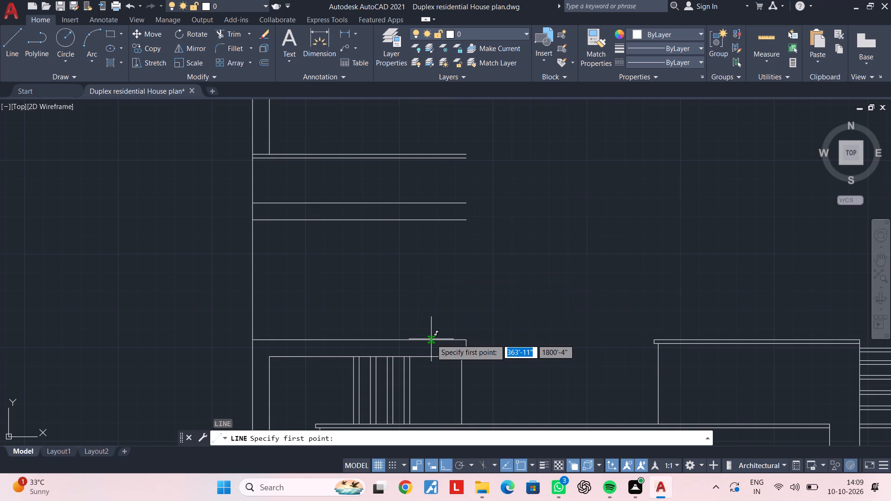
click(431, 339)
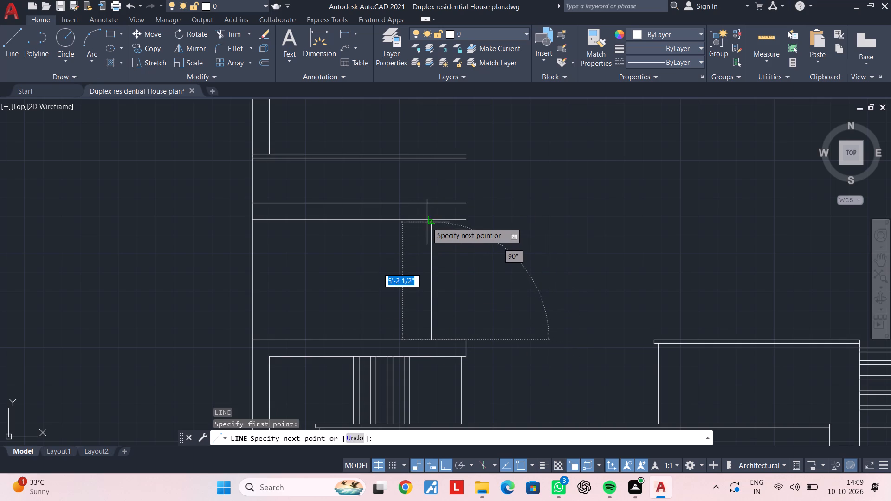
scroll(430, 152, up, 1)
click(430, 161)
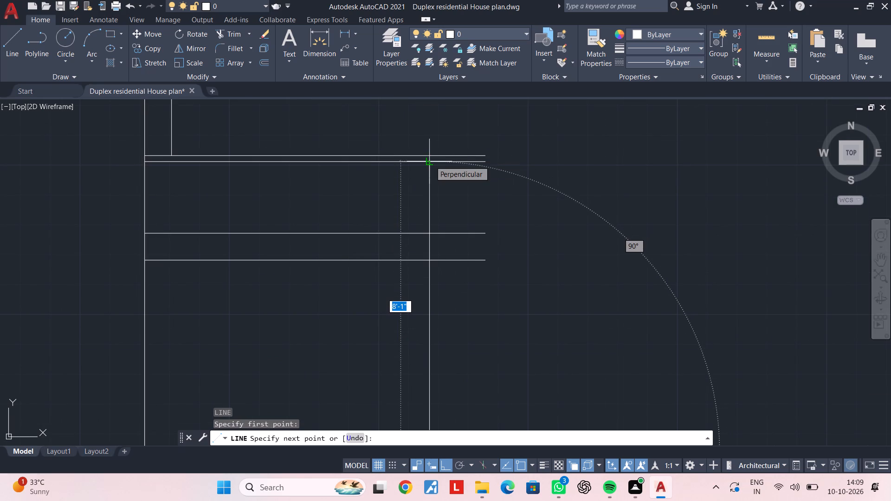
key(Escape)
key(Escape)
key(Escape)
key(Escape)
middle_drag(457, 197, 447, 163)
key(Escape)
key(Escape)
Trim the new vertical wall line where it crosses the 9" horizontal band.
text(TR)
key(space)
scroll(427, 213, up, 2)
drag(427, 213, 422, 214)
click(364, 215)
scroll(441, 225, down, 2)
middle_drag(451, 227, 406, 229)
key(Escape)
key(Escape)
Draw a 9" vertical line closing the horizontal band just short of its free end, beyond the vertical wall line.
key(l)
key(space)
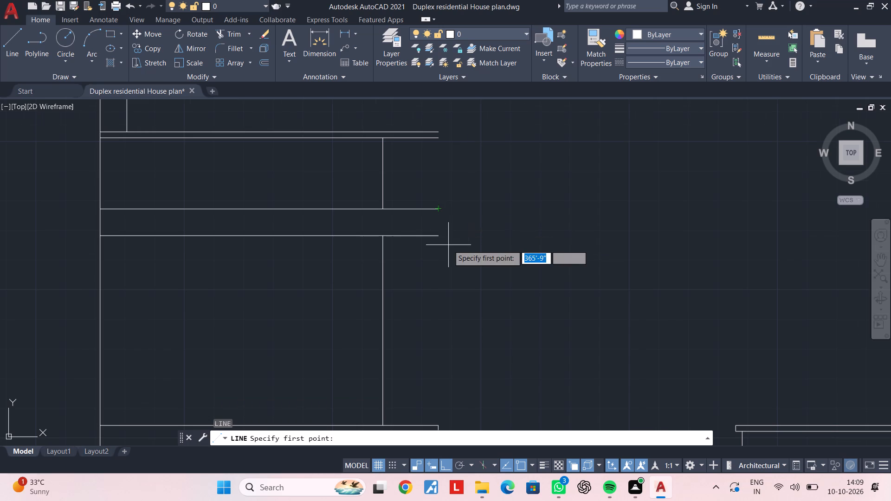
scroll(448, 245, down, 1)
middle_click(448, 245)
scroll(431, 236, up, 2)
click(426, 202)
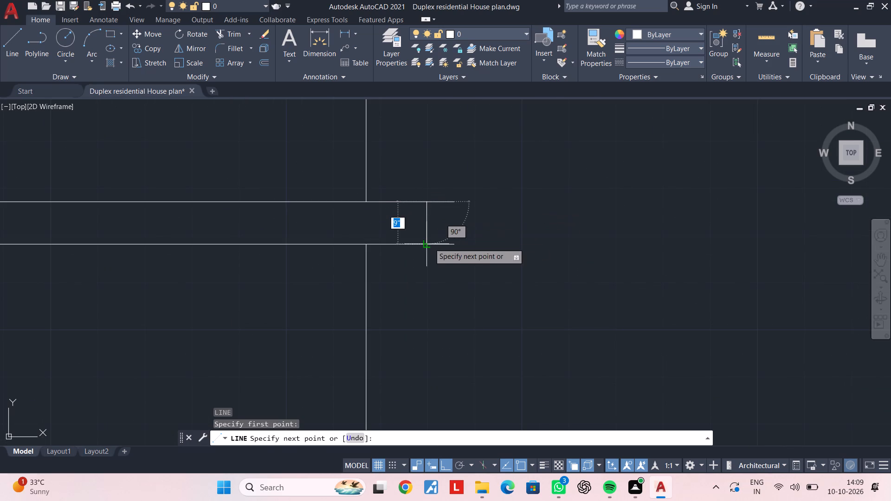
click(429, 245)
key(Escape)
key(Escape)
key(Escape)
key(Escape)
Trim the 9" band's top and bottom lines where they project past its closing line.
key(t)
key(r)
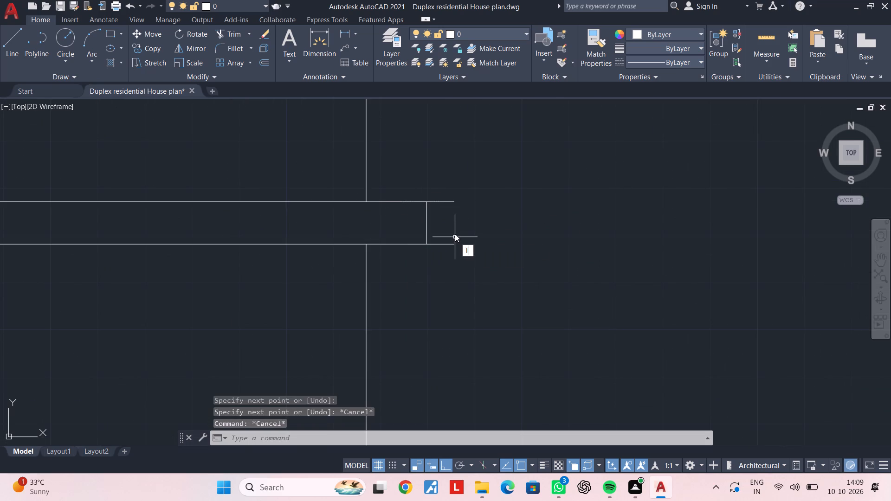
key(space)
click(444, 192)
click(446, 270)
scroll(442, 249, down, 3)
middle_drag(449, 203, 443, 253)
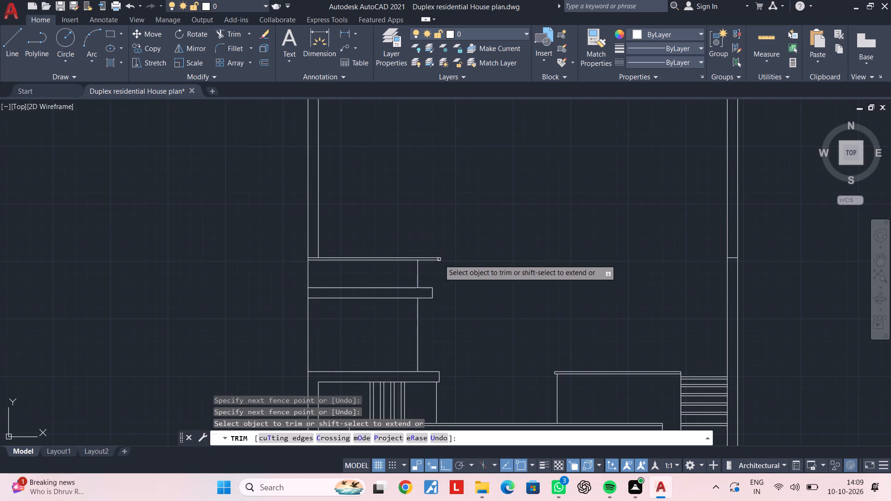
Draw a short vertical line closing the thin top strip just beyond the tower's inset wall line.
scroll(438, 259, up, 1)
key(Escape)
key(Escape)
key(l)
key(space)
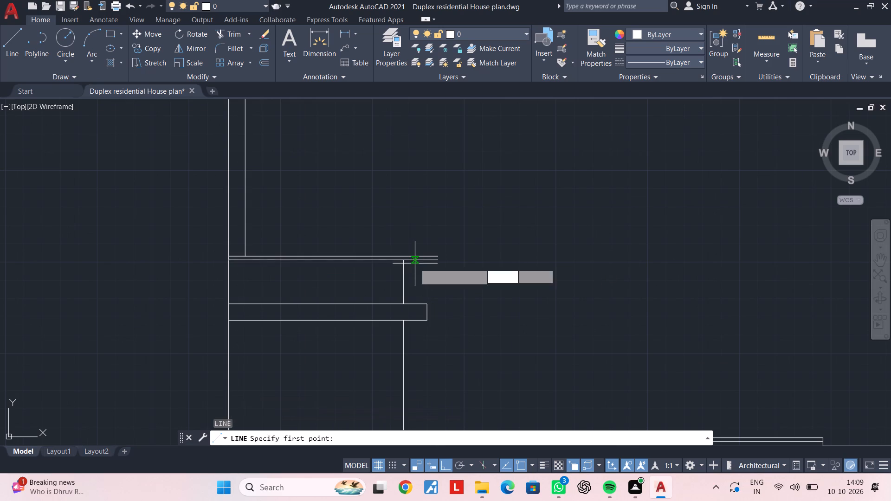
scroll(408, 259, up, 4)
click(386, 239)
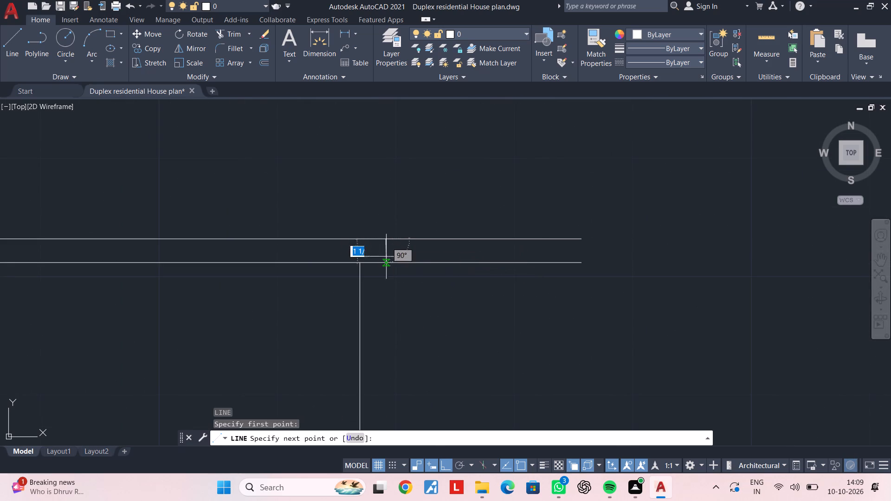
click(386, 263)
key(Escape)
key(Escape)
key(Escape)
Trim the thin strip's top and bottom lines where they project past its new closing line.
text(TR)
key(space)
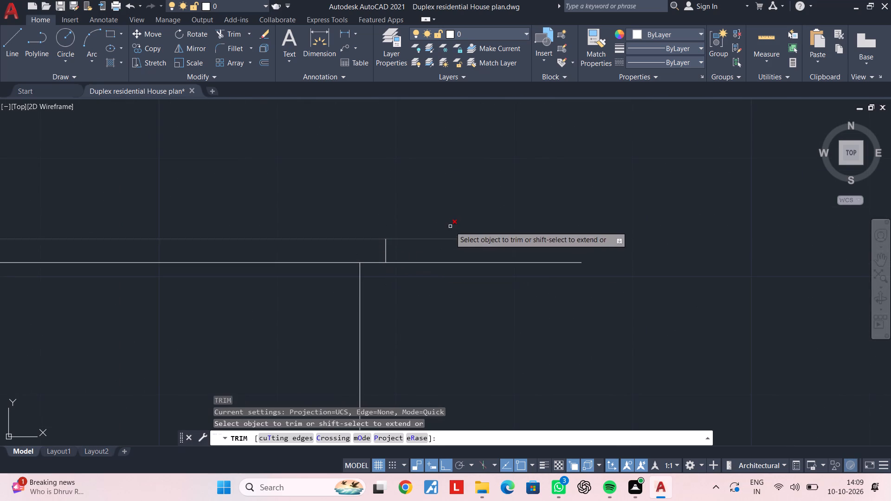
click(453, 214)
click(455, 285)
Trim away the two vertical construction lines that rise above the thin strip at the left tower.
scroll(455, 288, down, 3)
middle_drag(456, 290, 500, 210)
middle_drag(450, 263, 484, 222)
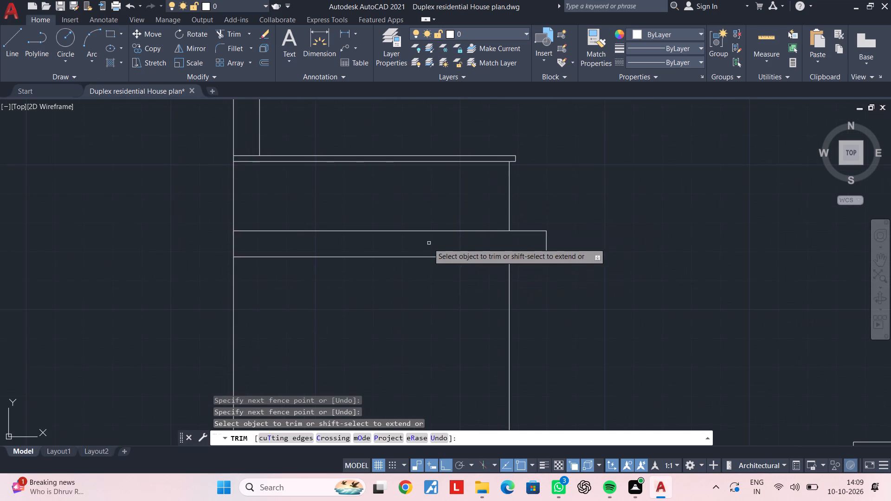
middle_drag(395, 236, 410, 334)
scroll(359, 292, down, 1)
middle_drag(359, 292, 470, 326)
click(451, 273)
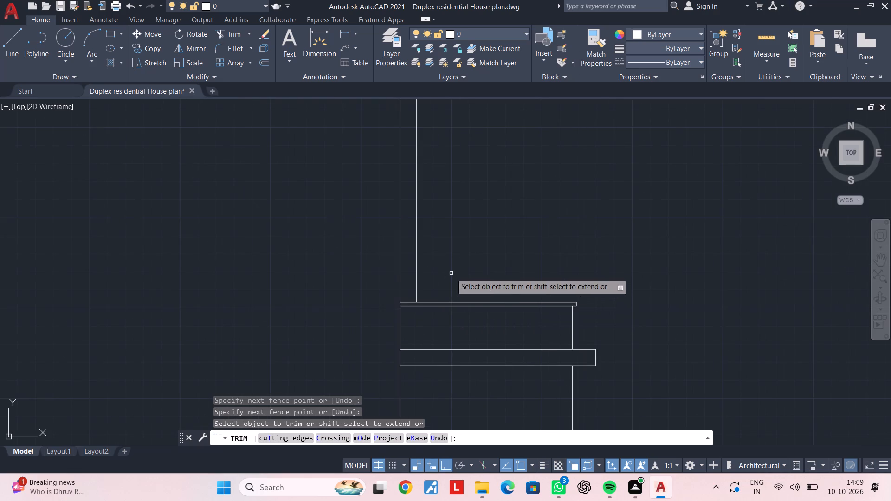
click(395, 274)
scroll(458, 281, down, 1)
middle_drag(462, 283, 429, 232)
key(Escape)
key(Escape)
middle_drag(422, 290, 406, 246)
key(Escape)
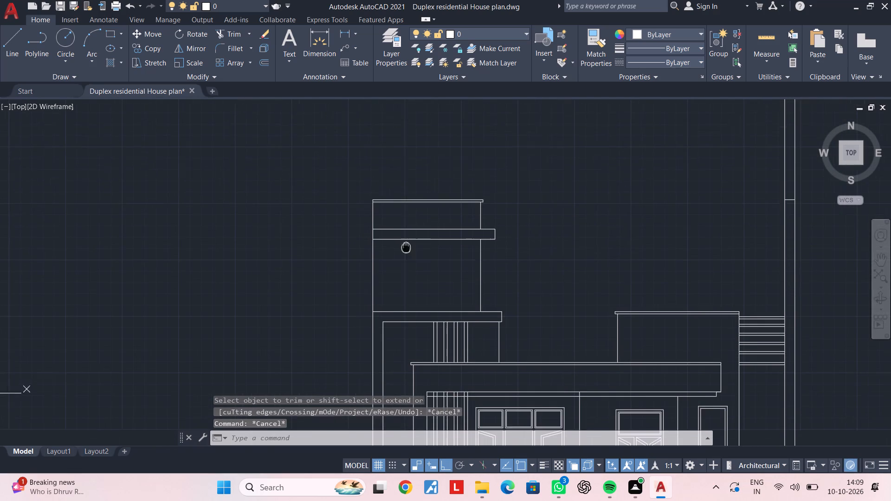
middle_drag(406, 246, 406, 245)
key(Escape)
key(Escape)
key(Escape)
key(Escape)
key(Escape)
key(Escape)
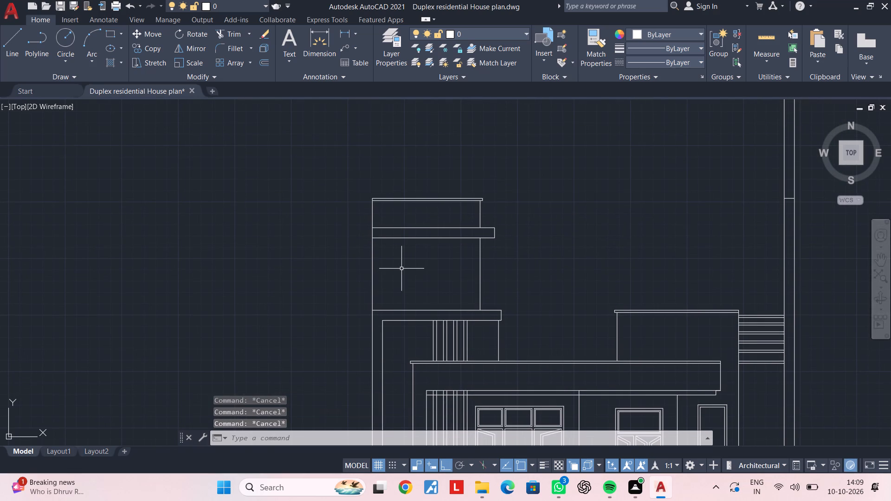
Draw a vertical line about 8' high from the left roof band's top to the thin strip's underside, above the lower parapet's left end.
text(L)
key(space)
scroll(401, 206, up, 1)
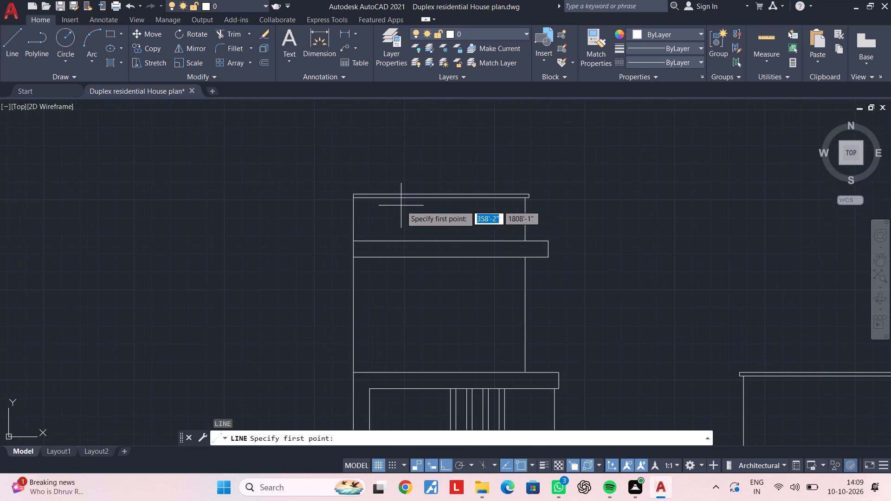
scroll(405, 339, down, 1)
middle_drag(409, 335, 393, 213)
middle_drag(387, 321, 393, 157)
scroll(396, 320, up, 1)
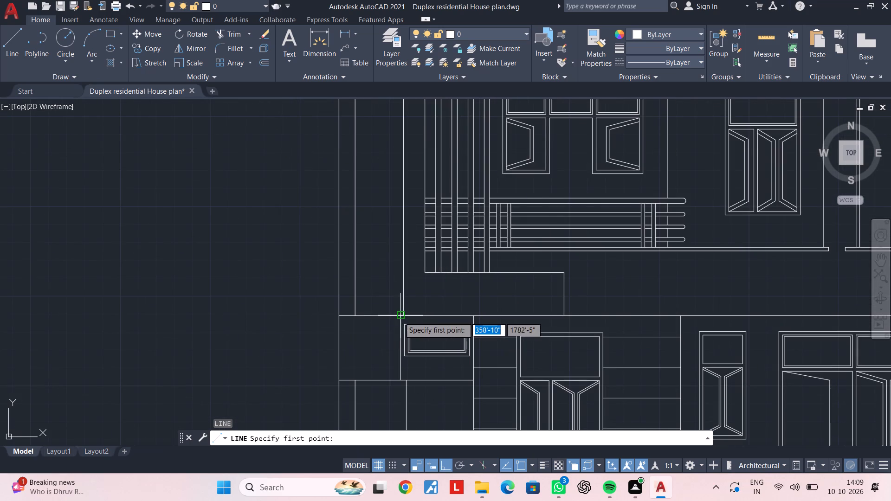
scroll(396, 309, up, 3)
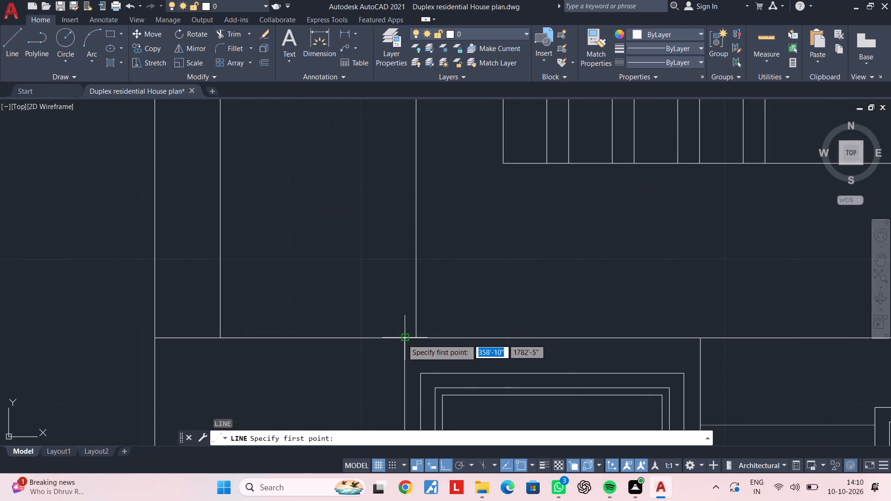
scroll(396, 173, down, 1)
middle_drag(404, 148, 388, 331)
middle_drag(392, 138, 387, 247)
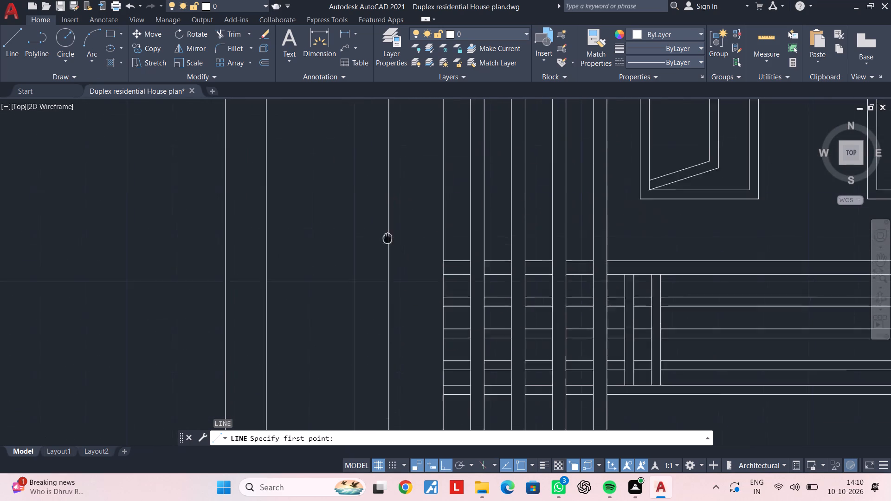
middle_drag(387, 247, 386, 337)
middle_drag(384, 125, 378, 326)
middle_drag(381, 171, 375, 362)
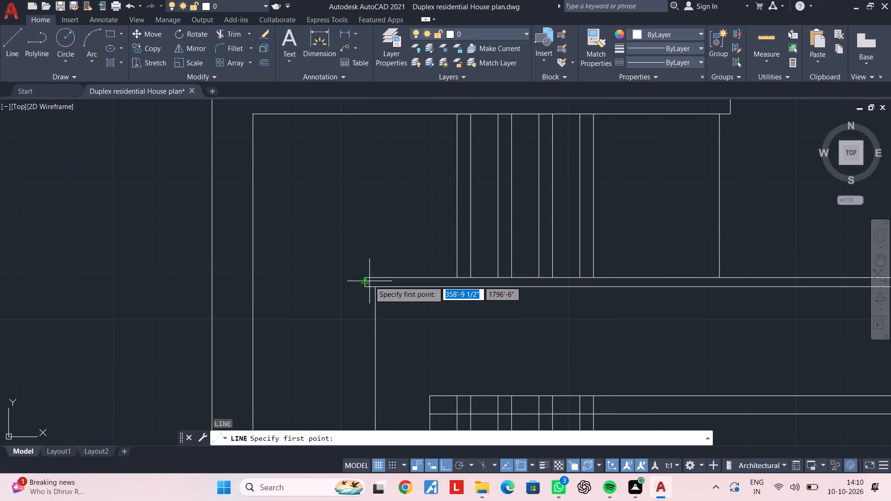
middle_drag(362, 183, 360, 311)
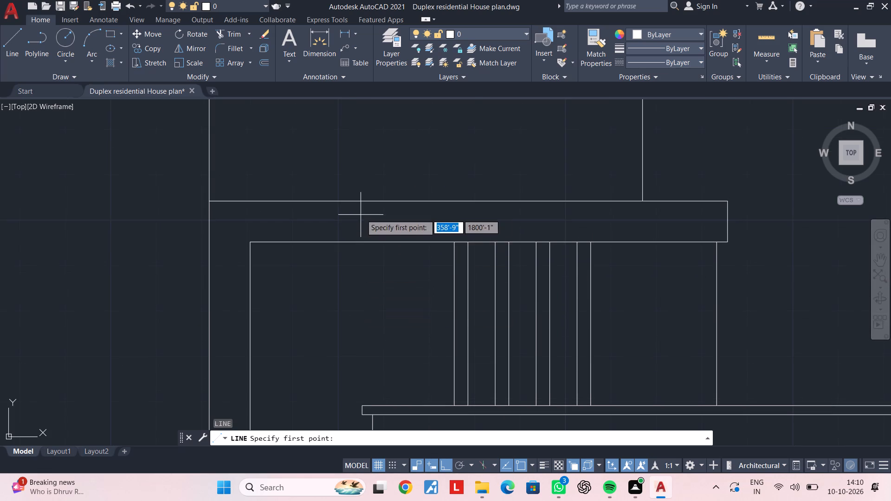
scroll(362, 194, down, 2)
middle_drag(362, 204, 356, 335)
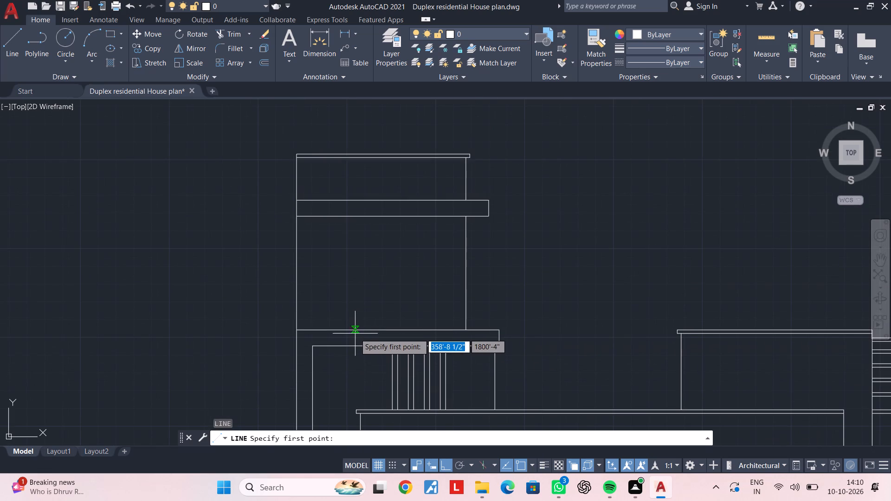
click(352, 332)
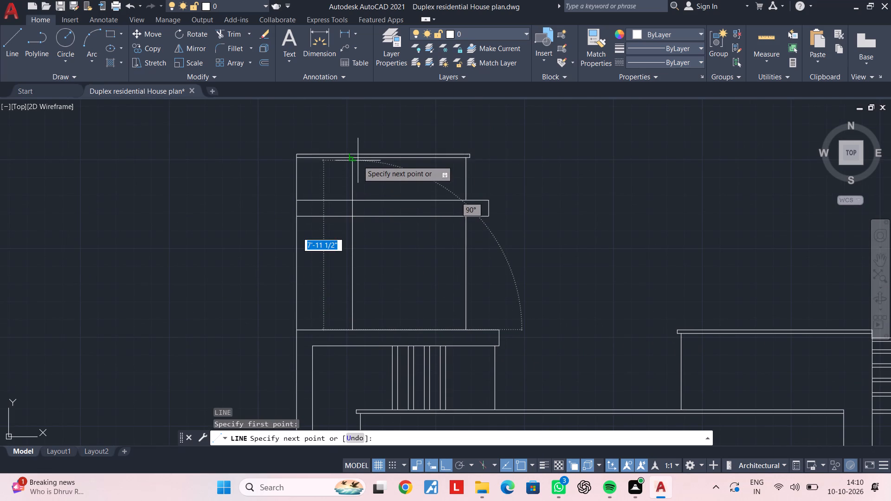
click(355, 160)
key(Escape)
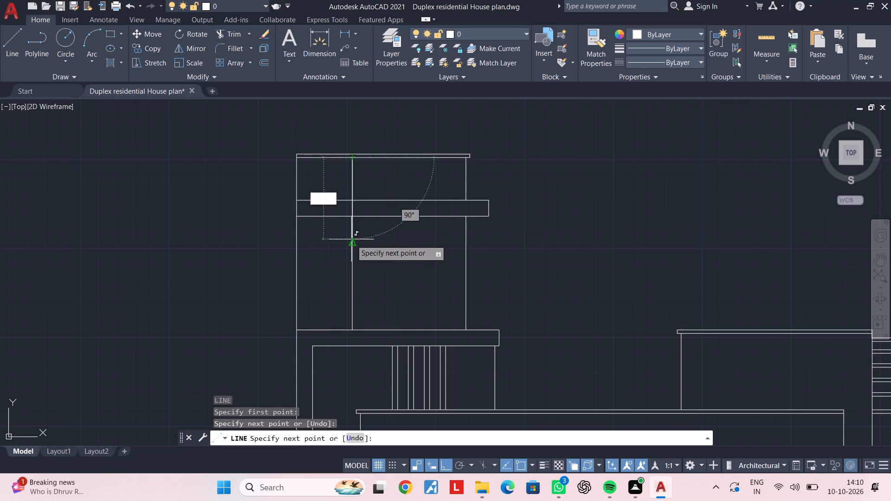
key(Escape)
key(Escape)
key(Escape)
key(Escape)
middle_drag(383, 297, 350, 251)
key(Escape)
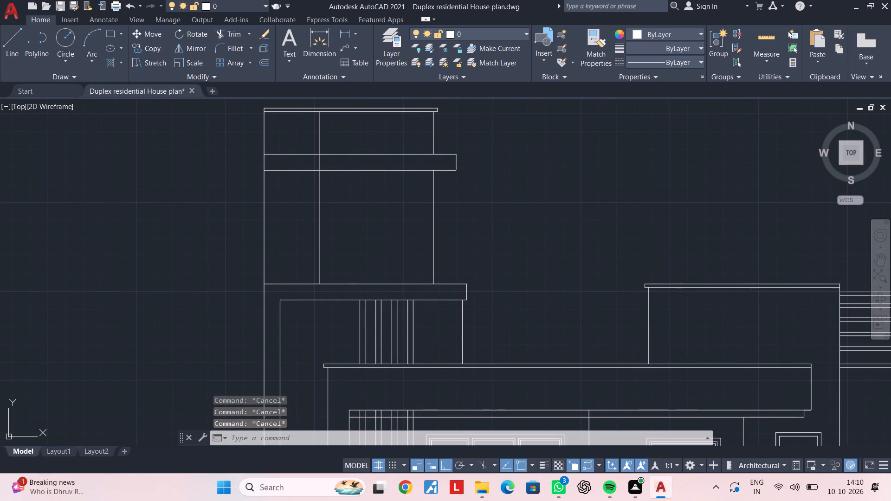
key(Escape)
key(Escape)
key(Escape)
key(Escape)
key(Escape)
Draw a 3'-6" by 4'-4" door rectangle standing on the roof band, between the tower's two inner vertical lines.
scroll(349, 241, up, 1)
middle_drag(355, 232, 332, 234)
key(Escape)
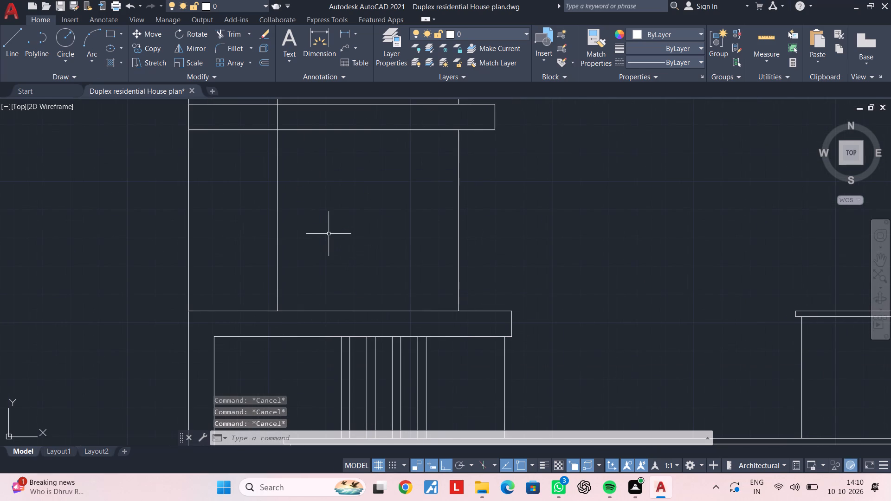
key(r)
text(EC)
key(space)
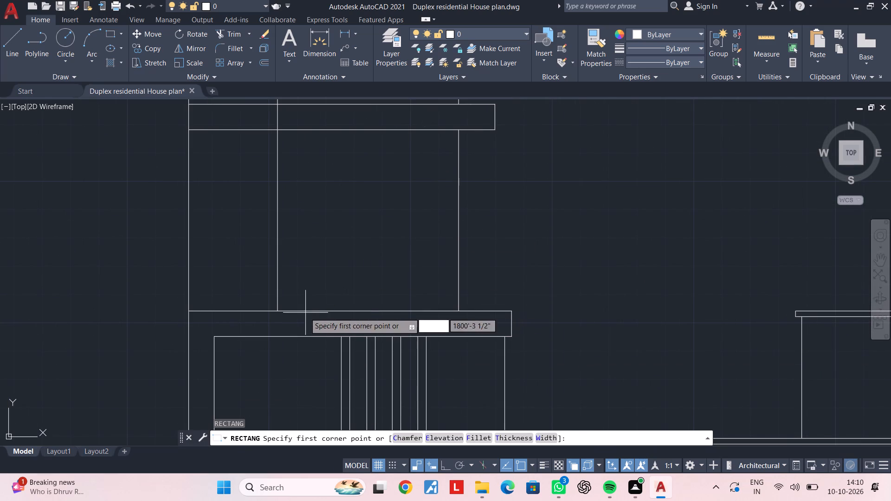
click(300, 311)
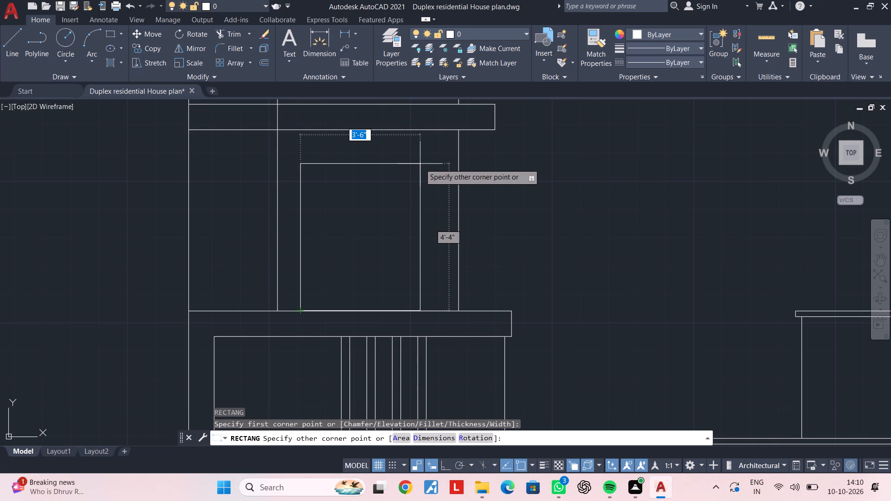
click(420, 164)
key(Escape)
key(Escape)
key(Escape)
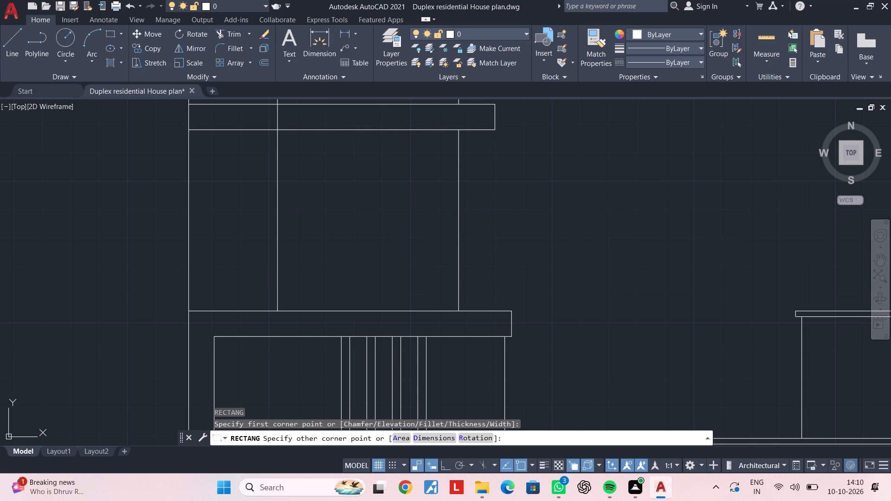
key(Escape)
Trim off the door rectangle's bottom edge, choosing the polyline where it overlaps the roof band's line.
text(TR)
key(space)
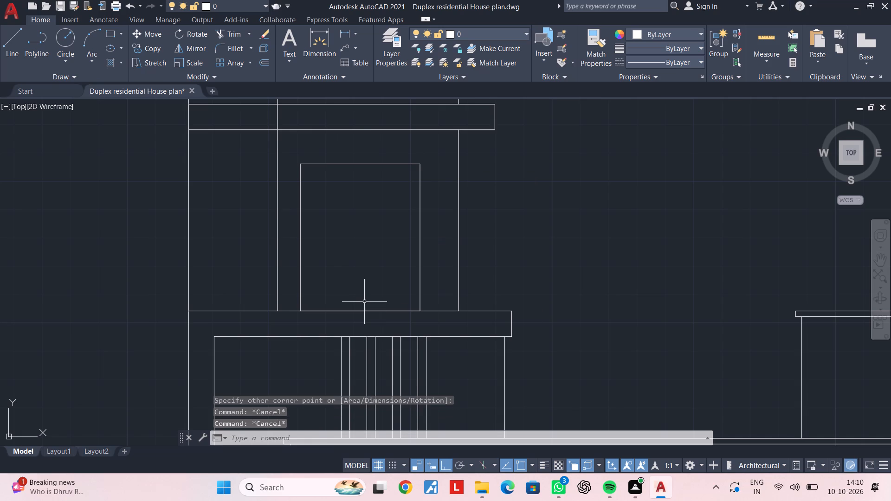
click(363, 311)
click(395, 351)
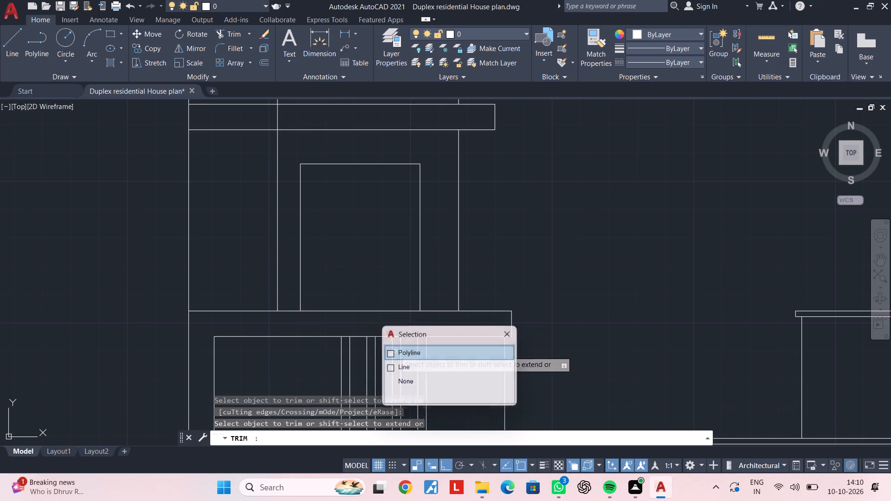
key(Escape)
key(Escape)
key(Escape)
Offset the open door outline 2" inward.
text(OF)
key(space)
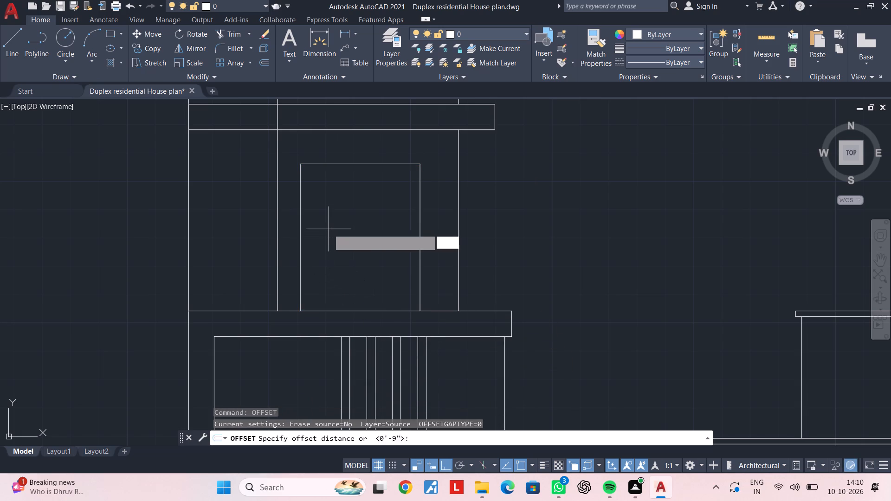
text(2")
key(Return)
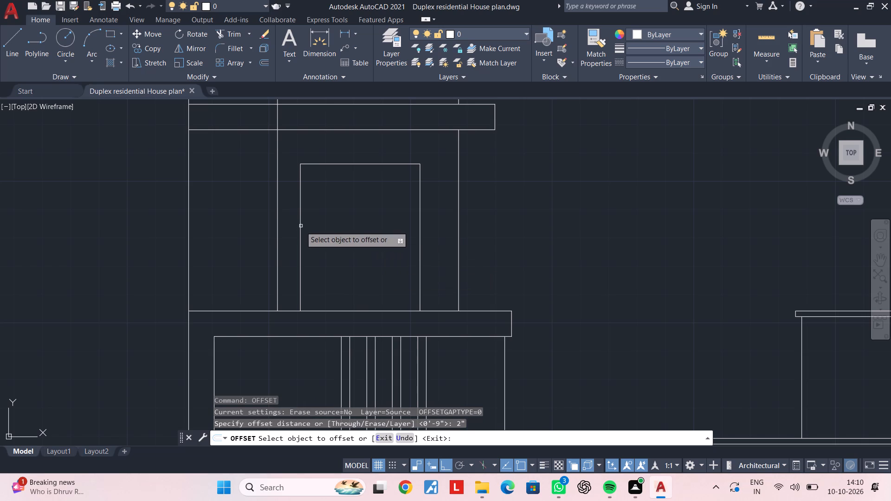
click(301, 228)
click(370, 230)
key(space)
Offset the inner door outline a further 1" inward.
key(space)
text(1")
key(Return)
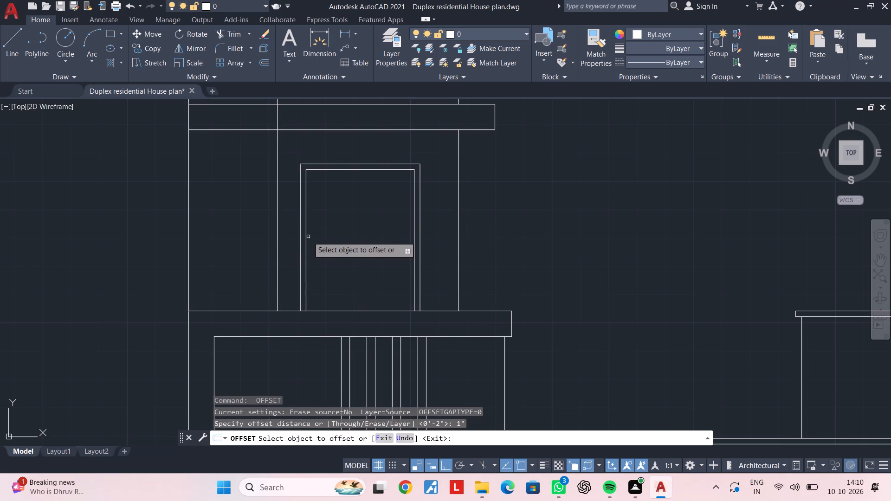
click(308, 237)
click(307, 237)
click(351, 239)
key(Escape)
key(Escape)
middle_drag(391, 214, 370, 236)
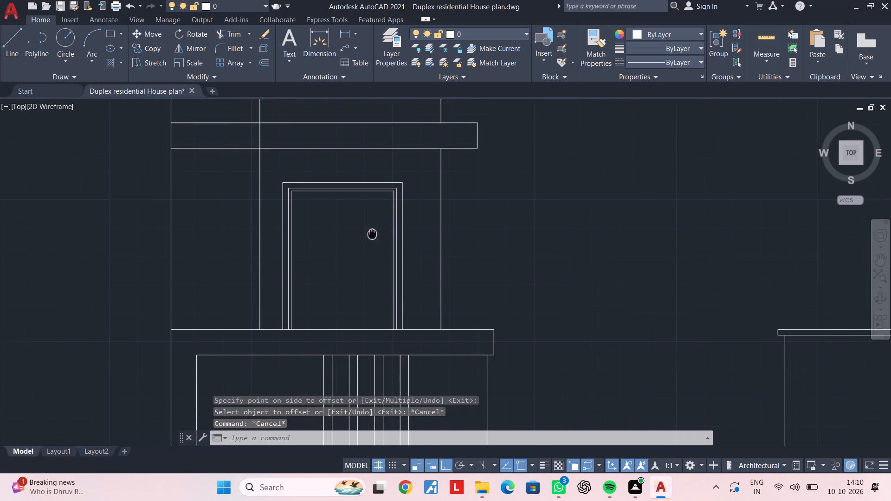
middle_drag(370, 236, 366, 241)
key(Escape)
key(Escape)
key(Escape)
key(Escape)
key(Escape)
scroll(365, 243, down, 2)
middle_drag(363, 246, 356, 257)
key(Escape)
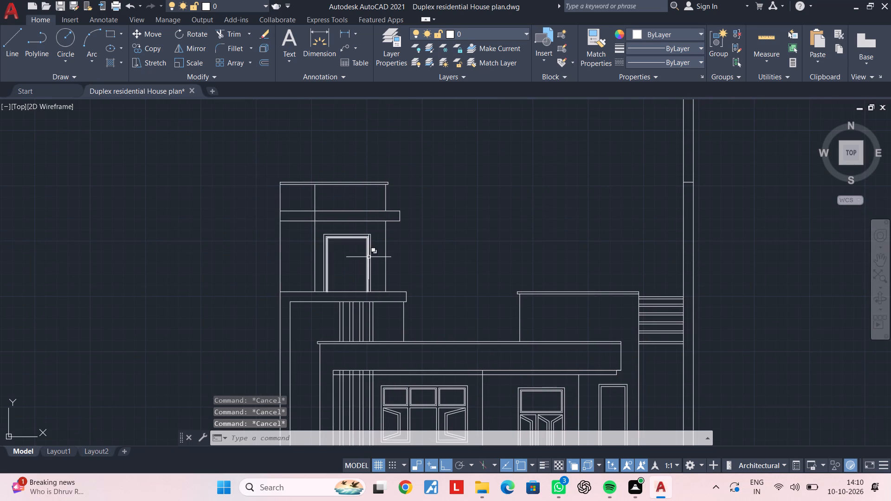
key(Escape)
Extend the tower's new inner vertical line up through the thin strip to its top line.
middle_drag(363, 237, 322, 246)
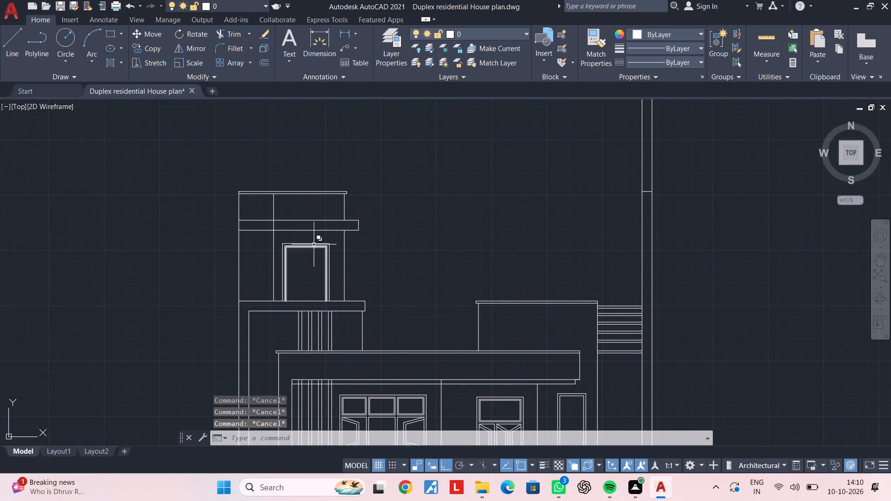
scroll(264, 195, up, 3)
middle_drag(265, 196, 261, 238)
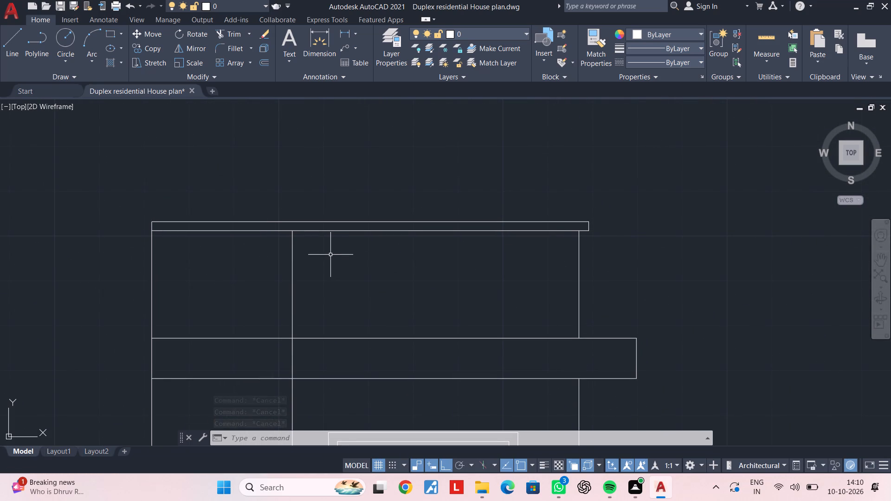
text(EX)
key(space)
click(300, 255)
click(277, 256)
key(Escape)
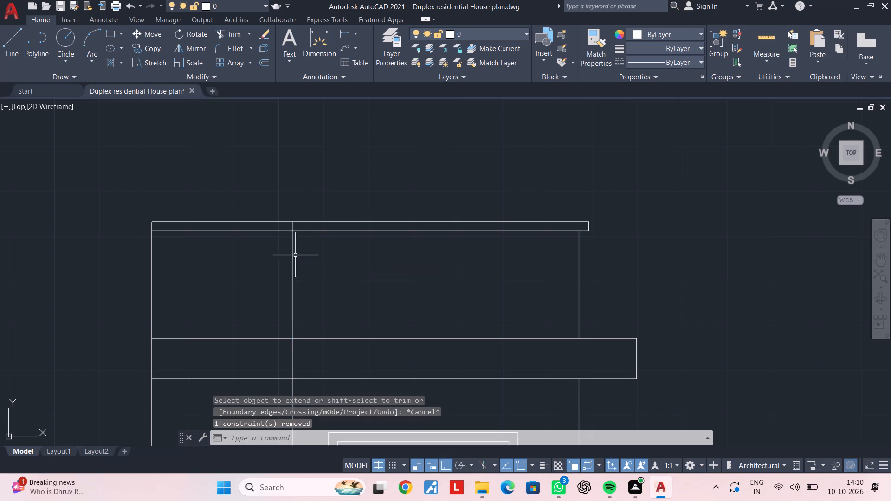
middle_drag(389, 249, 368, 252)
key(Escape)
key(Escape)
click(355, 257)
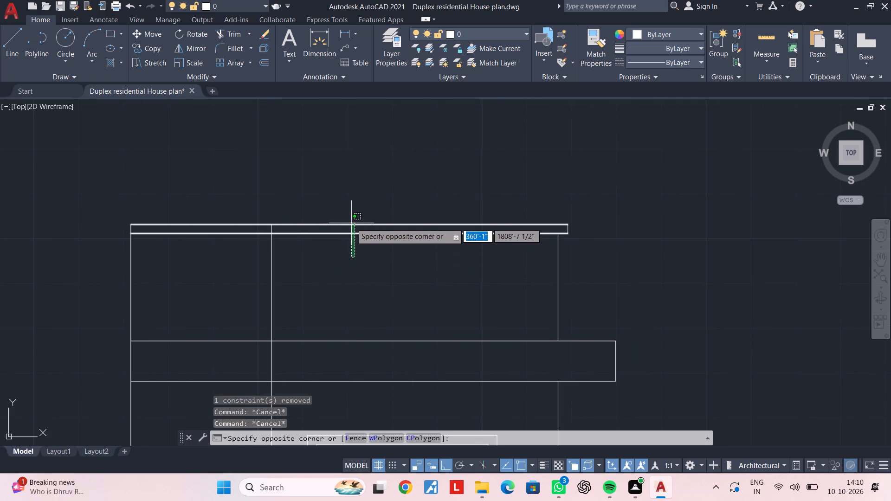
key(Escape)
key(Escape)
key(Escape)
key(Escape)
Trim the thin strip's top and bottom lines between the extended inner vertical line and the strip's free end.
text(TR)
key(space)
click(348, 255)
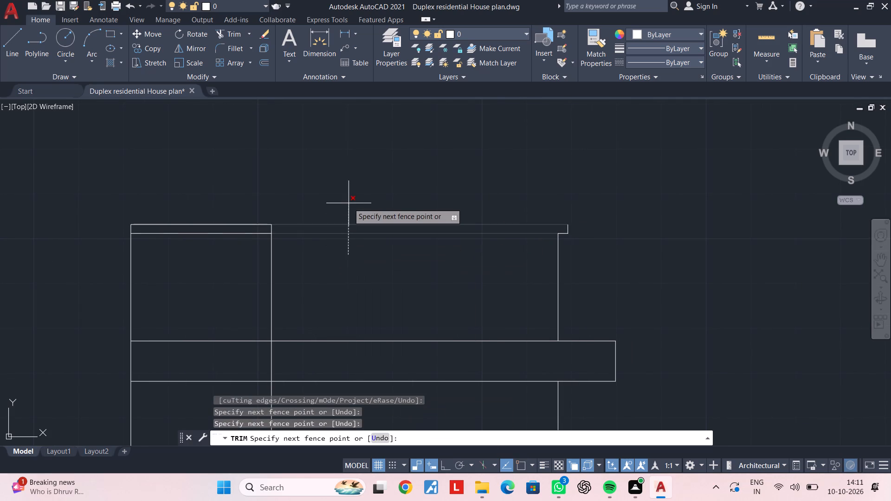
click(349, 203)
key(Escape)
key(Escape)
middle_drag(351, 249, 329, 232)
key(Escape)
key(Escape)
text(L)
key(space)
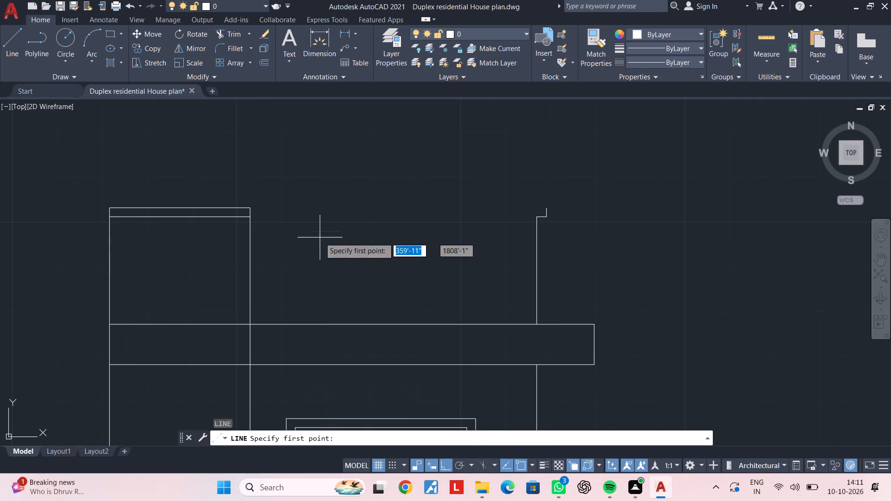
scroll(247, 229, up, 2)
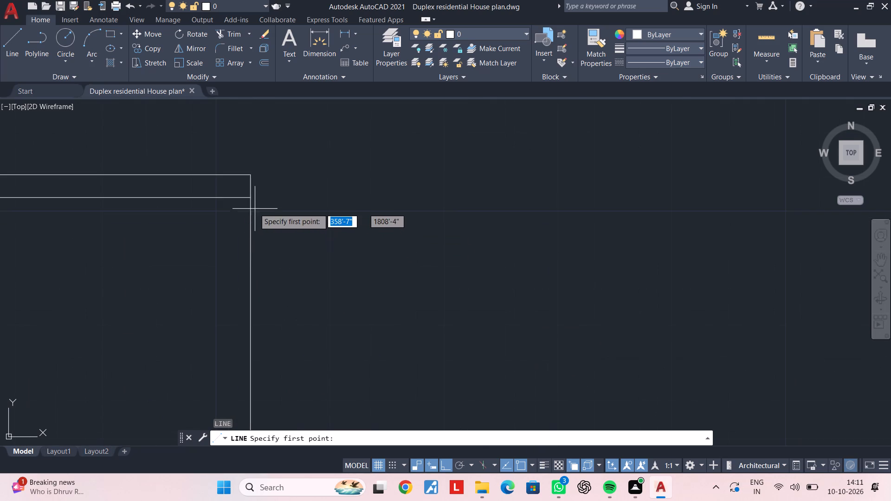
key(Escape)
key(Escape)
Trim the thin strip's lower line out of the tower's narrow left block.
key(t)
key(r)
key(space)
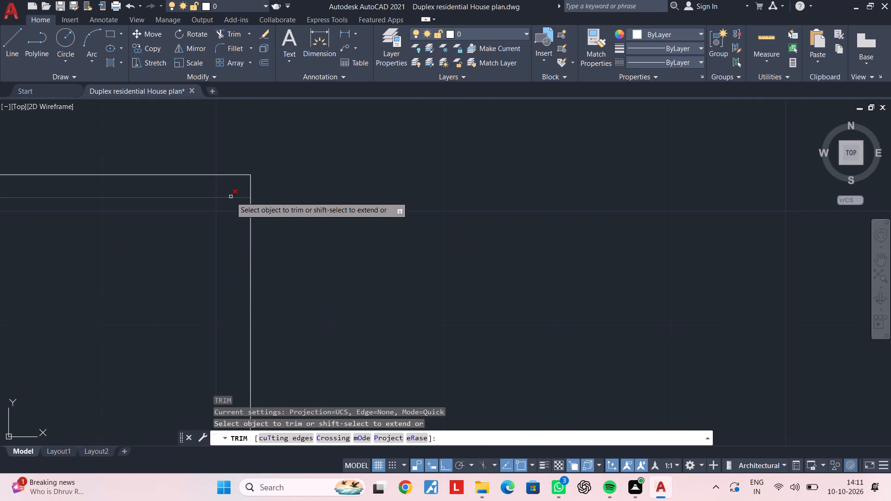
click(231, 197)
key(Escape)
Draw a horizontal line about 5'-11 1/2" long from the left block's right edge, just below its top, past the tower wall.
scroll(313, 234, down, 2)
middle_drag(316, 235, 249, 240)
key(Escape)
key(Escape)
text(L)
key(space)
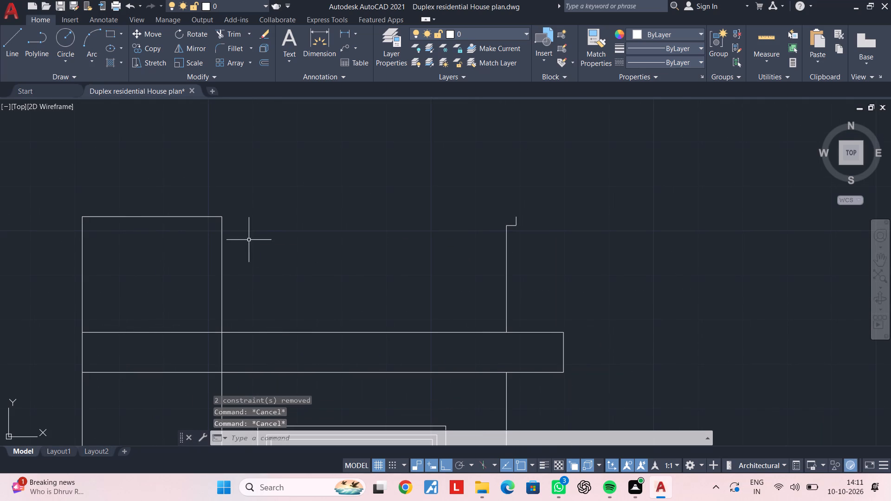
click(222, 228)
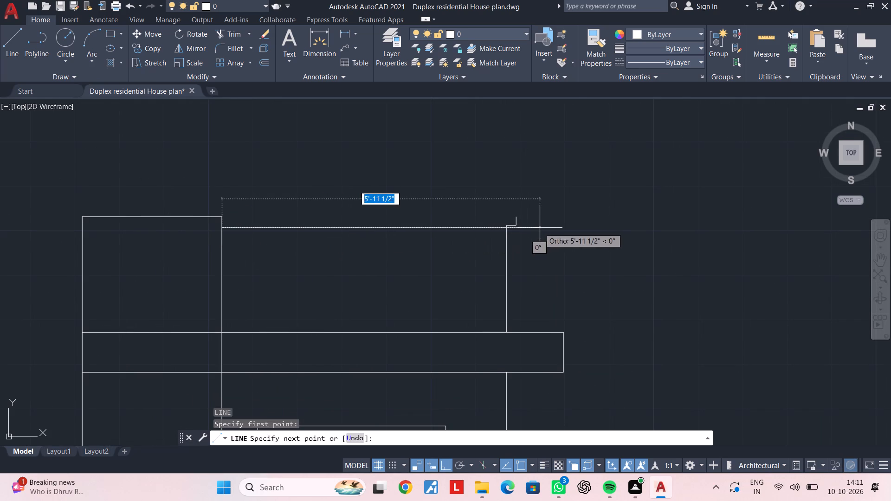
click(540, 228)
key(Escape)
key(space)
key(Escape)
key(Escape)
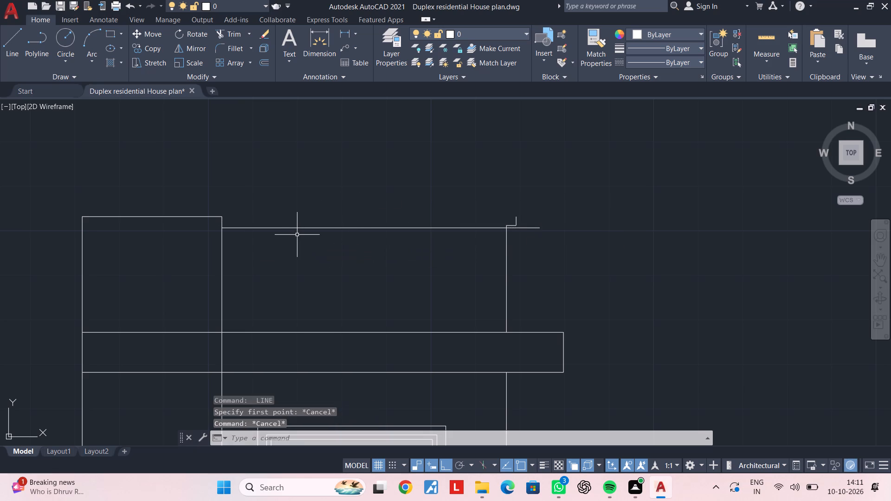
Offset the new horizontal line 2" downward to form the tower's top strip.
text(OF 2")
key(Return)
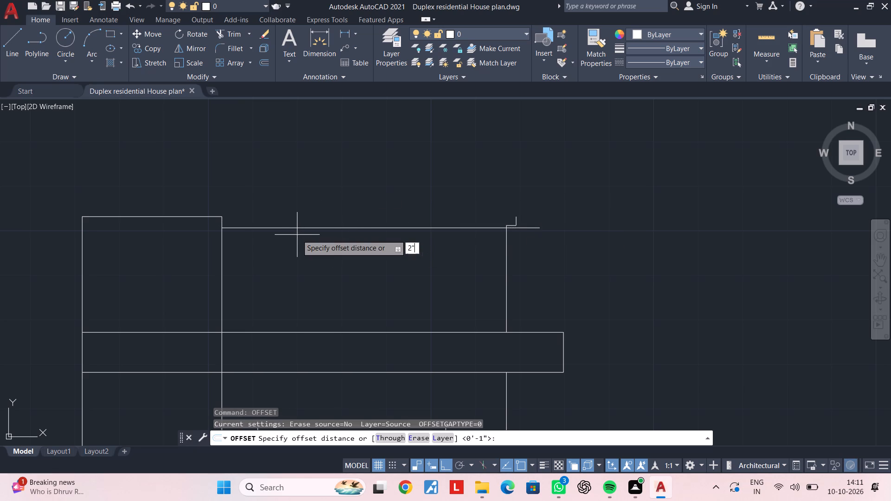
click(337, 226)
click(341, 257)
key(Escape)
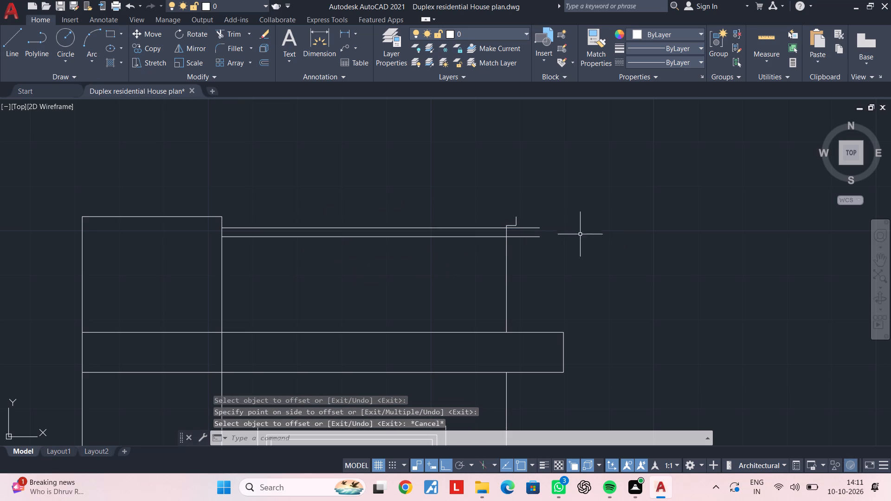
Extend the short vertical line at the old strip's free end down to the new strip's lower line.
scroll(579, 232, up, 2)
scroll(437, 236, up, 1)
middle_drag(420, 237, 407, 256)
key(Escape)
text(EX)
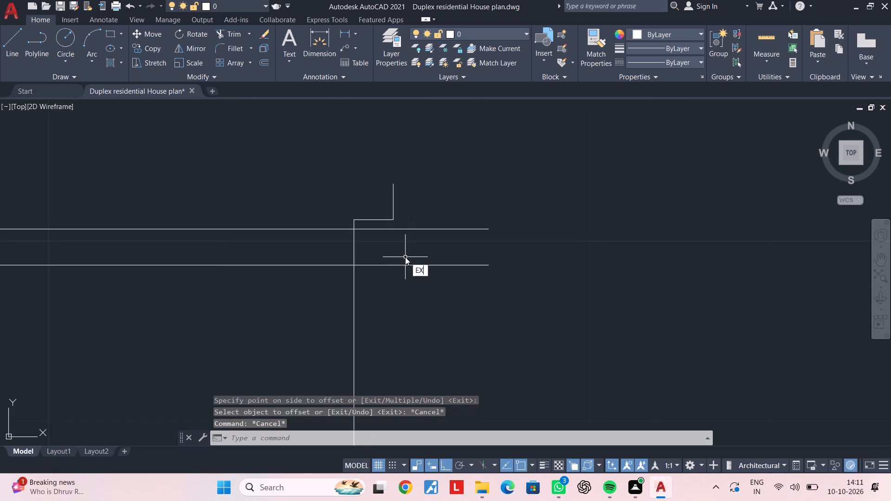
key(space)
click(394, 213)
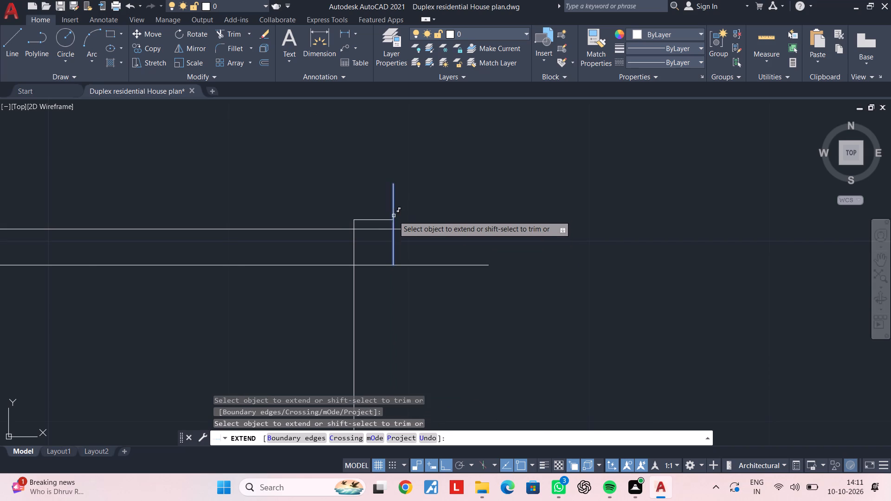
click(393, 222)
key(Escape)
key(Escape)
Trim the old strip remnants above, the strip lines beyond its end line, and the wall line inside the new strip.
text(TR)
key(space)
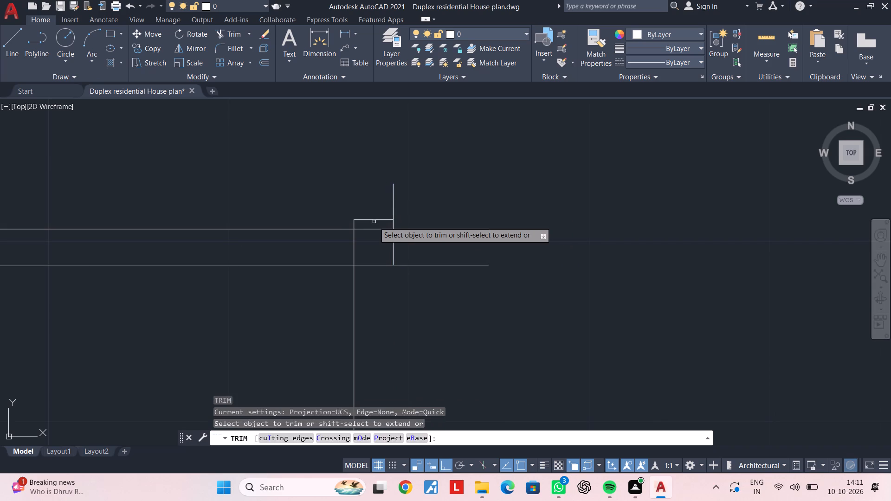
click(374, 222)
click(374, 220)
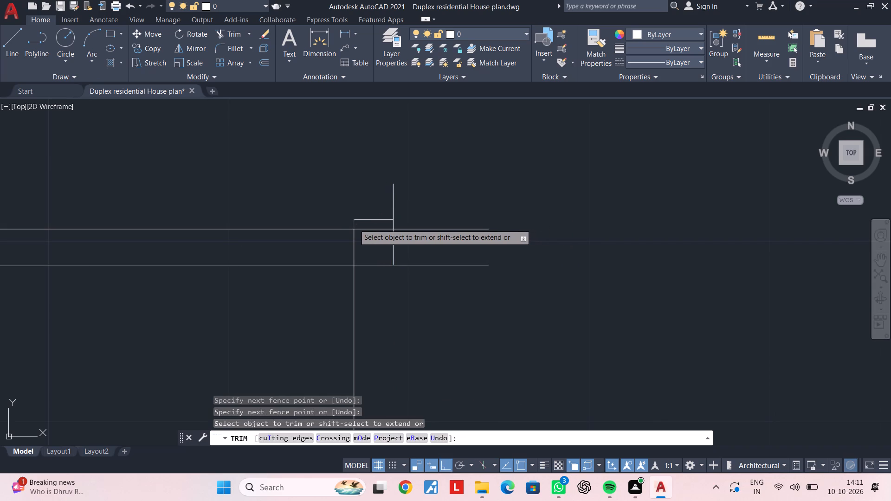
click(354, 224)
click(358, 221)
click(393, 218)
click(423, 225)
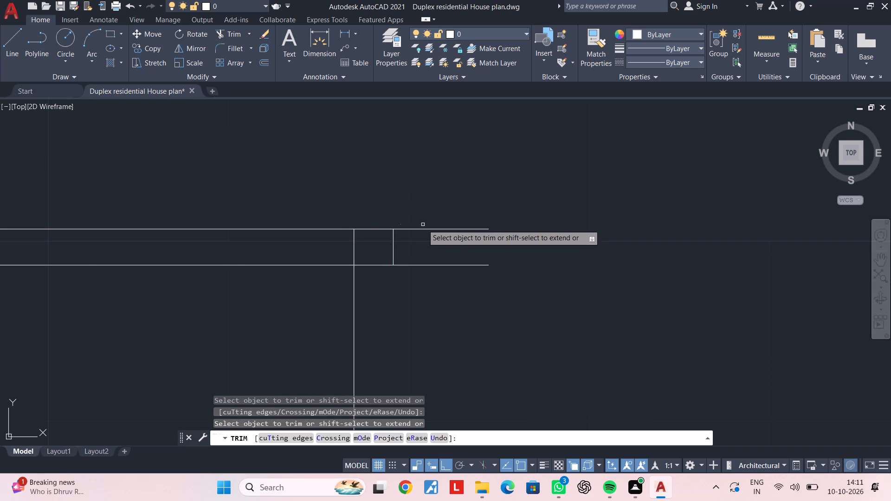
click(426, 282)
click(355, 249)
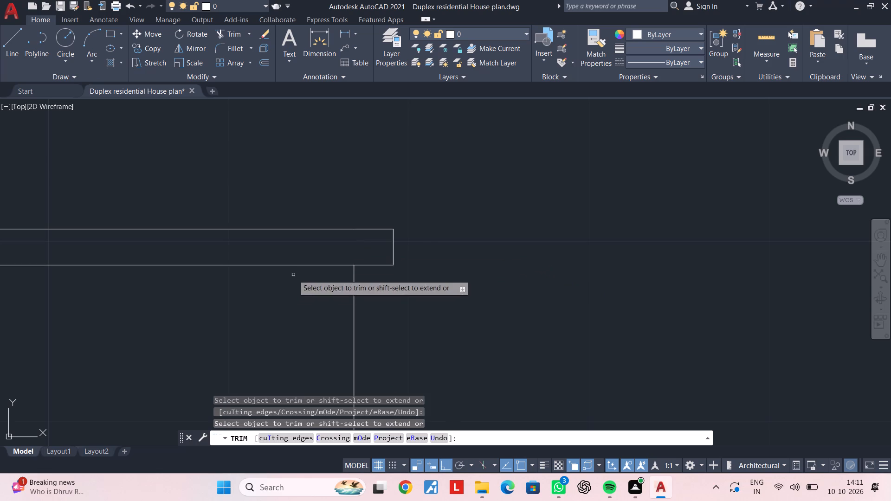
scroll(291, 278, down, 2)
middle_drag(292, 278, 547, 239)
middle_drag(385, 276, 499, 269)
key(Escape)
Trim the tower's inner vertical line where it crosses the overhanging band.
middle_drag(423, 276, 472, 268)
scroll(495, 276, down, 3)
middle_drag(501, 277, 475, 225)
key(Escape)
middle_drag(507, 249, 484, 200)
middle_drag(602, 287, 599, 285)
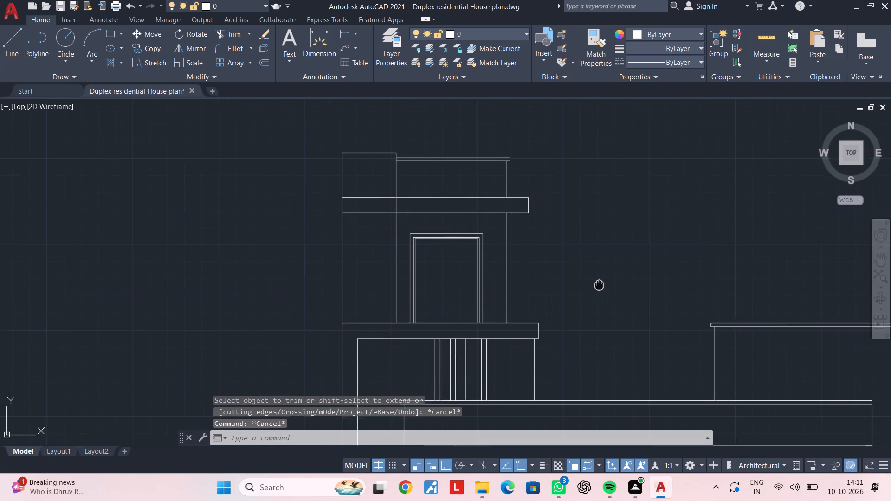
middle_drag(599, 285, 591, 283)
key(Escape)
key(Escape)
key(Escape)
key(Escape)
key(Escape)
middle_drag(512, 274, 558, 341)
key(space)
scroll(426, 283, up, 2)
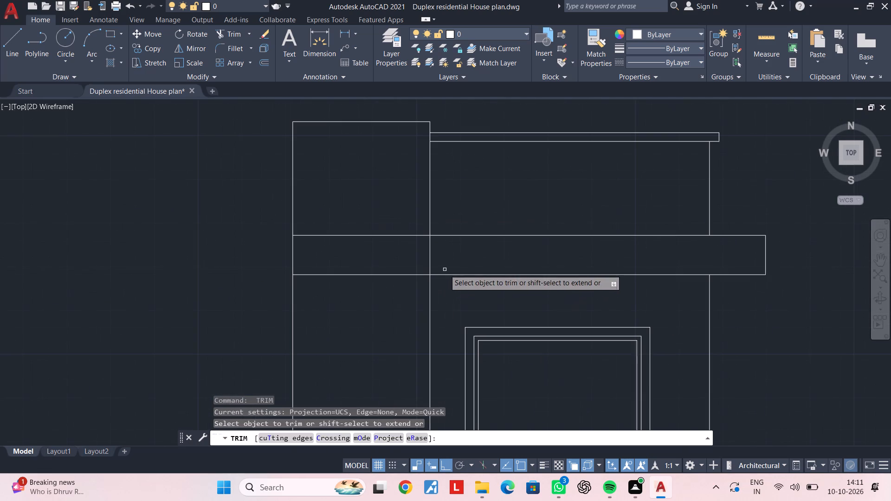
click(442, 256)
click(421, 256)
key(Escape)
Examine the whole front elevation, from the tower across to the right roof-level block and tall side wall.
scroll(572, 264, down, 3)
middle_drag(632, 275, 565, 222)
key(Escape)
key(Escape)
middle_drag(611, 257, 558, 254)
key(Escape)
key(Escape)
middle_drag(578, 274, 512, 240)
key(Escape)
key(Escape)
middle_drag(549, 277, 501, 259)
key(Escape)
scroll(505, 263, down, 3)
middle_drag(505, 263, 469, 229)
scroll(487, 258, up, 2)
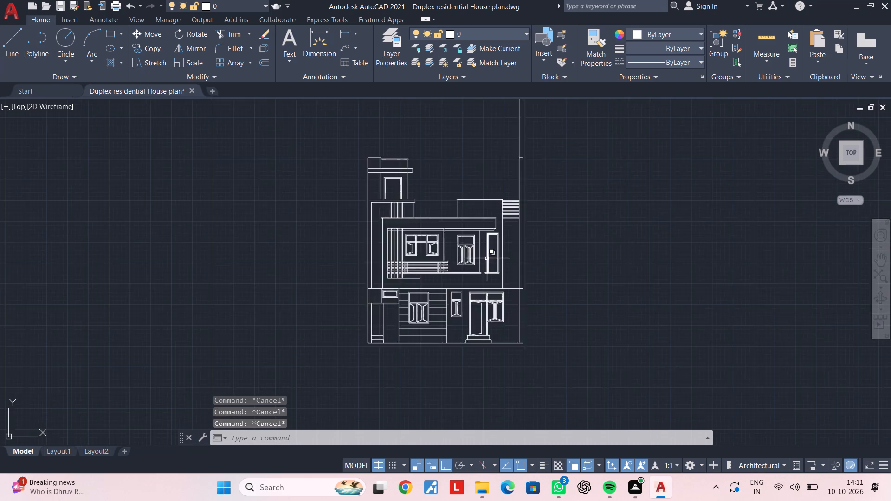
middle_drag(488, 237, 488, 266)
middle_drag(467, 173, 469, 203)
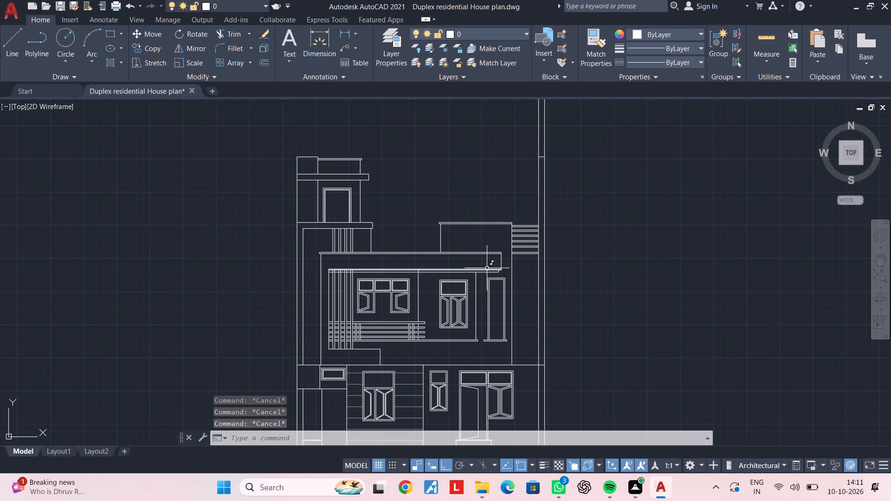
middle_drag(482, 266, 459, 266)
scroll(435, 251, up, 1)
middle_drag(453, 248, 435, 257)
key(Escape)
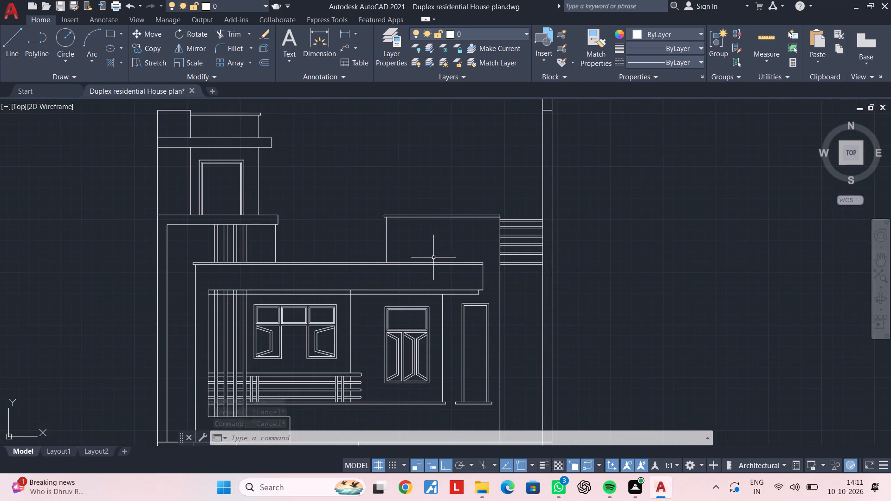
key(Escape)
middle_drag(456, 245, 426, 258)
key(Escape)
key(Escape)
middle_drag(447, 255, 432, 266)
key(Escape)
key(Escape)
middle_drag(479, 204, 443, 212)
key(Escape)
key(Escape)
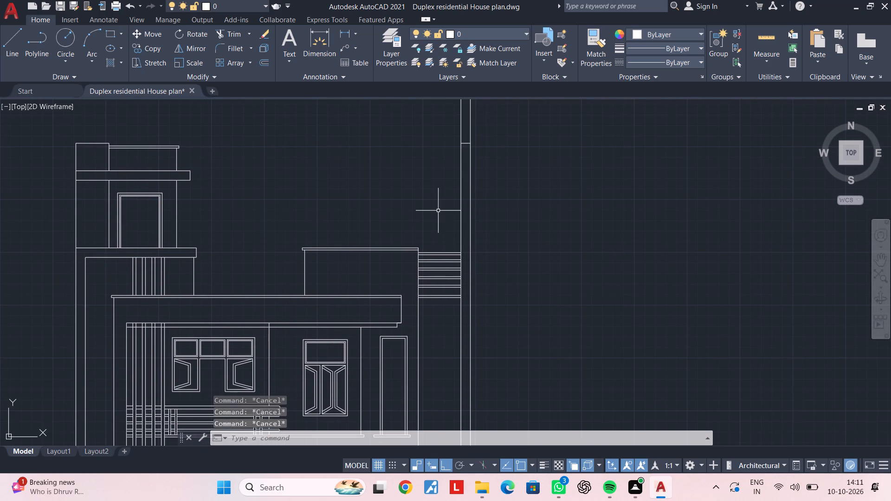
key(Escape)
key(Escape)
key(Escape)
key(Escape)
key(Escape)
key(Escape)
Offset the top line of the right roof-level block's cap 2' upward.
middle_drag(431, 226, 424, 230)
key(Escape)
key(Escape)
key(Escape)
text(OF 2')
key(Return)
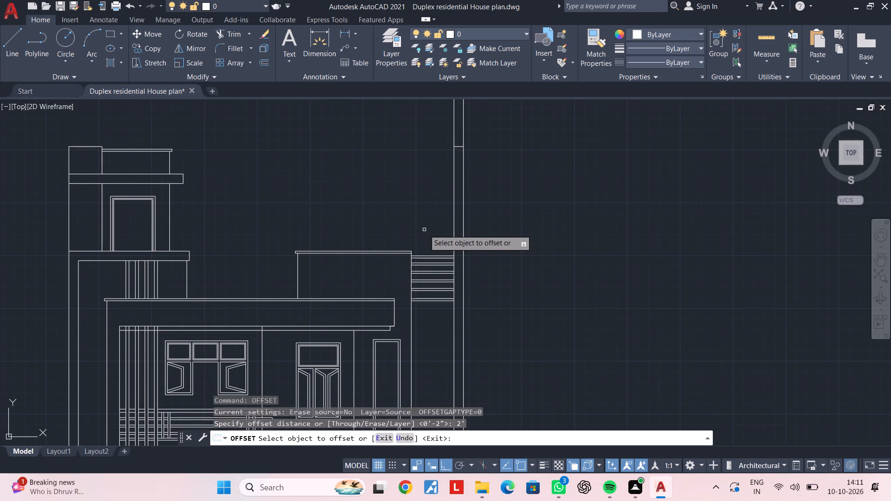
scroll(387, 252, up, 2)
click(392, 249)
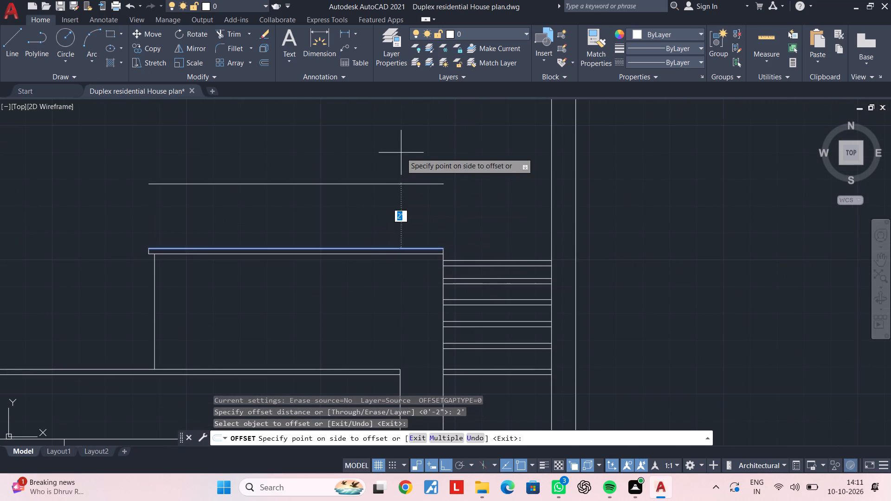
click(402, 139)
Extend the raised horizontal line across both vertical lines of the right side wall to its outer edge.
scroll(406, 164, down, 1)
middle_drag(406, 172, 393, 208)
scroll(389, 225, down, 1)
middle_drag(389, 225, 381, 236)
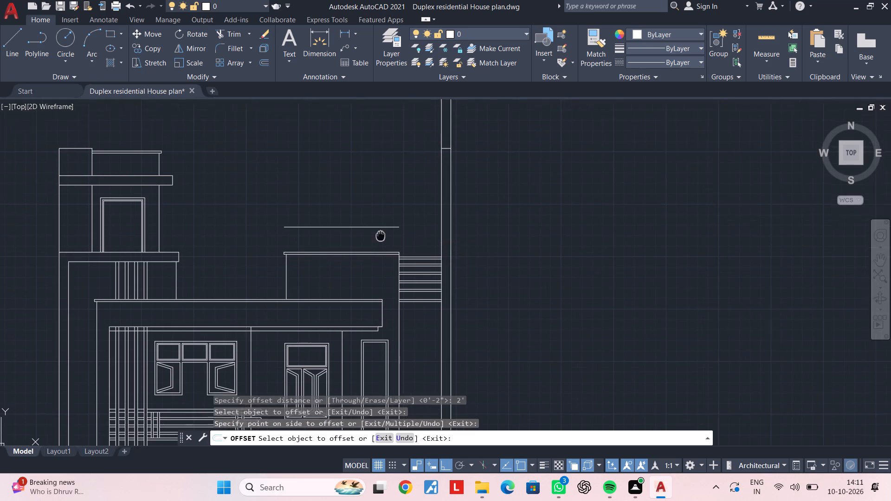
middle_drag(381, 236, 377, 238)
key(Escape)
key(Escape)
text(EX)
key(space)
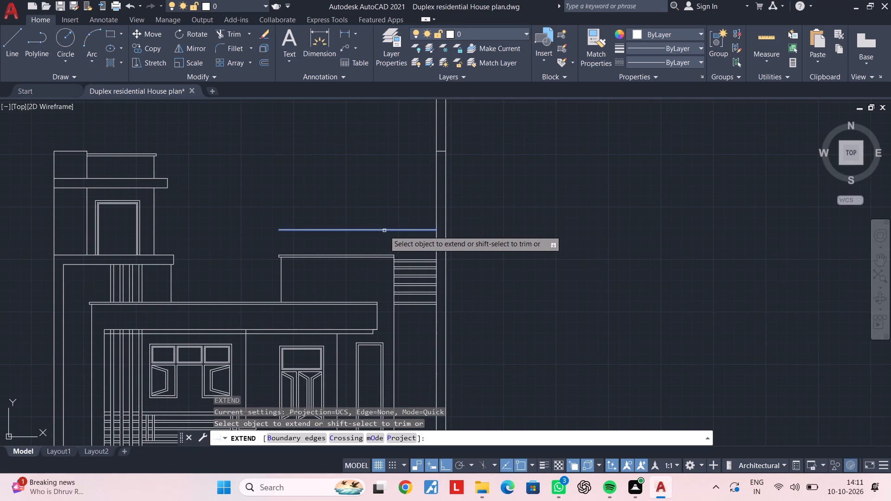
click(384, 231)
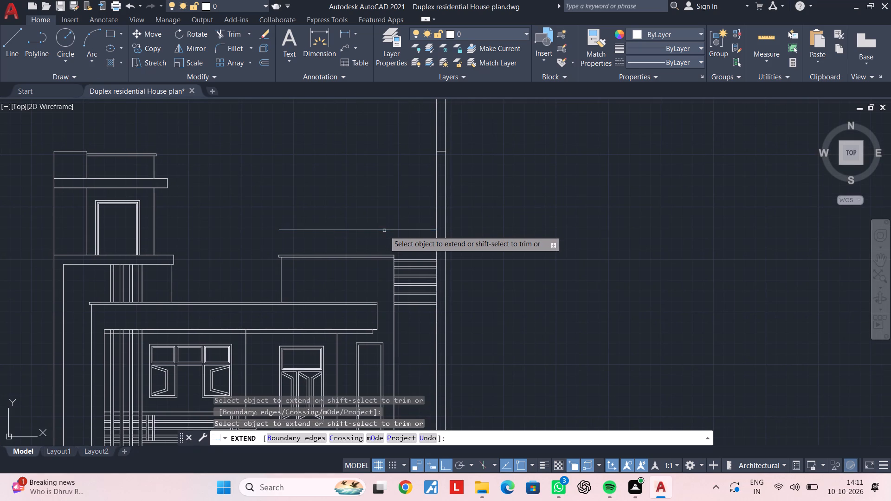
click(406, 231)
key(Escape)
key(Escape)
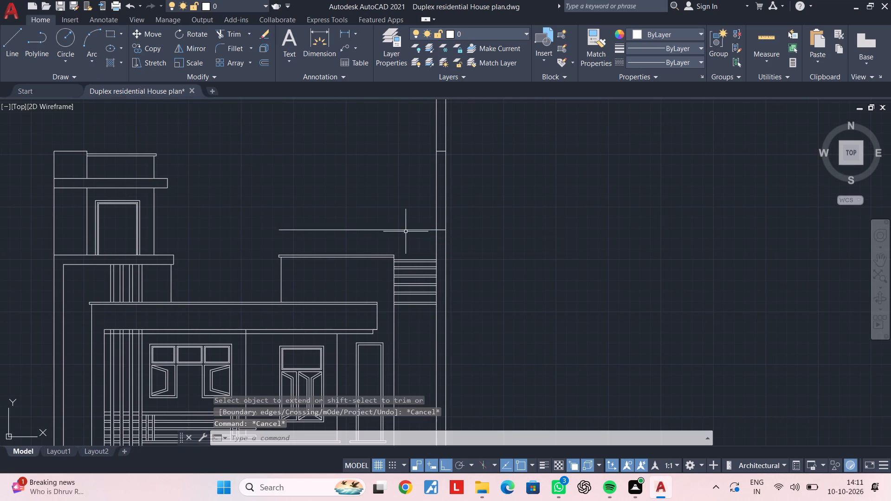
Trim the side wall's two vertical lines just above the raised horizontal line.
text(TR)
key(space)
click(490, 204)
click(408, 203)
key(Escape)
scroll(456, 182, down, 2)
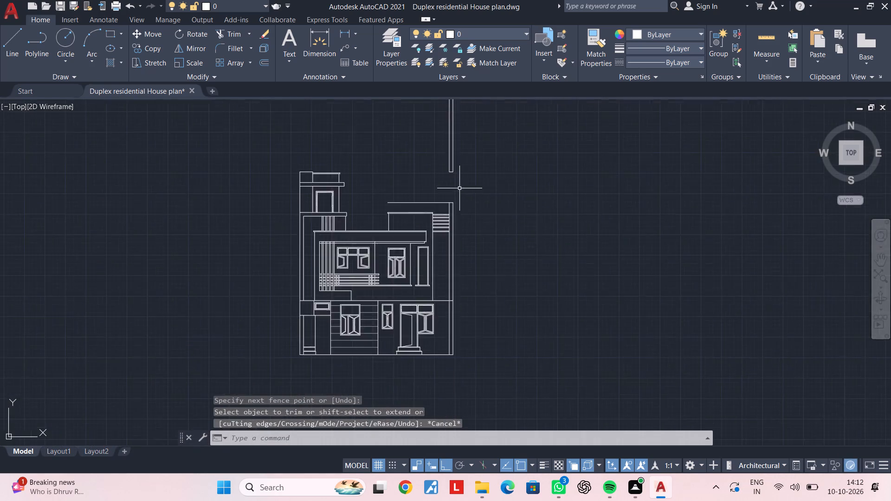
Erase the leftover construction lines above the elevation: two verticals, the short cross line and the long horizontal line.
middle_drag(461, 198, 446, 255)
key(Escape)
click(479, 193)
click(405, 200)
key(Delete)
key(Escape)
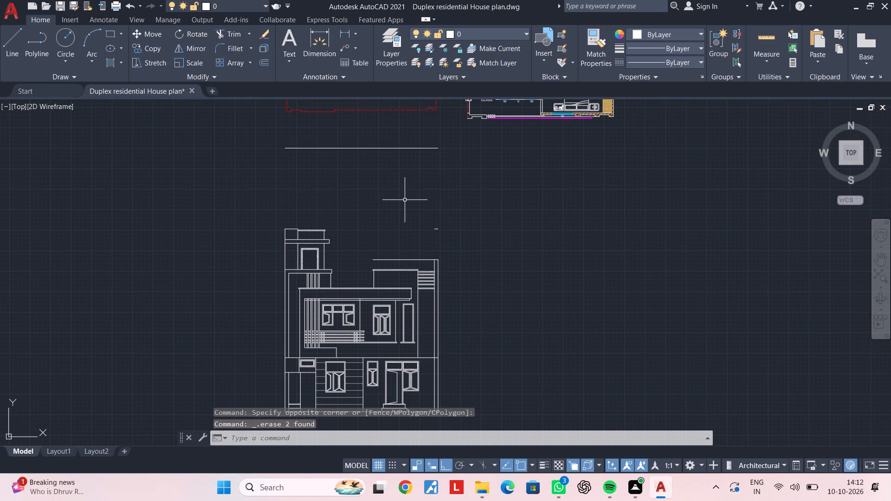
drag(478, 212, 468, 215)
click(420, 232)
key(Delete)
click(442, 144)
click(414, 172)
key(Delete)
key(Escape)
key(Escape)
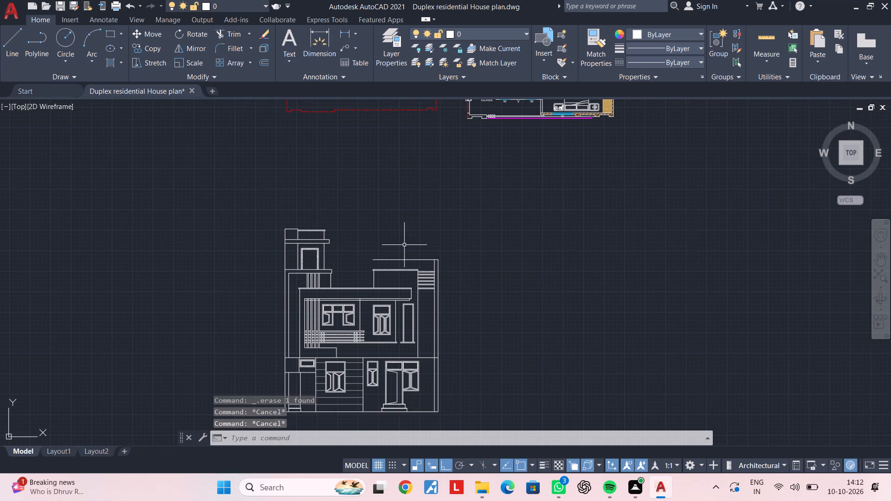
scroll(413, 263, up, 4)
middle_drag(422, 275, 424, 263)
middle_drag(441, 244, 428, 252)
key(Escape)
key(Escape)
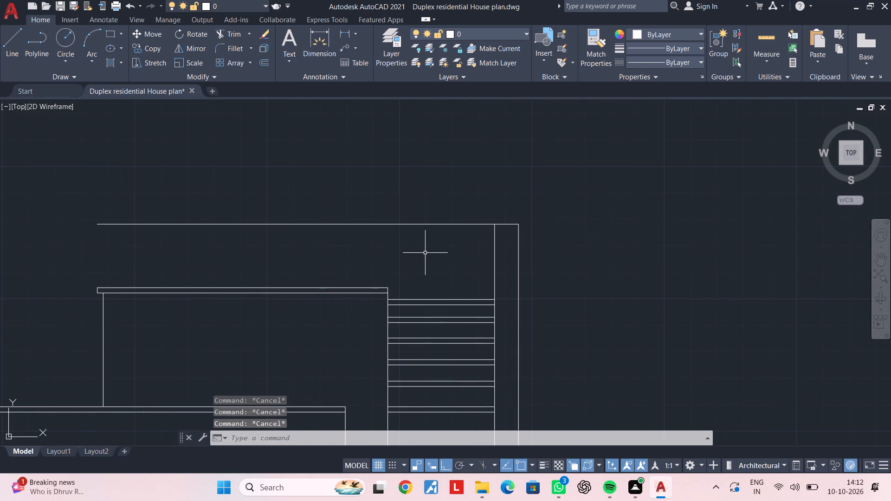
Offset the raised horizontal line above the right roof block 1' upward.
text(OF 1')
key(Return)
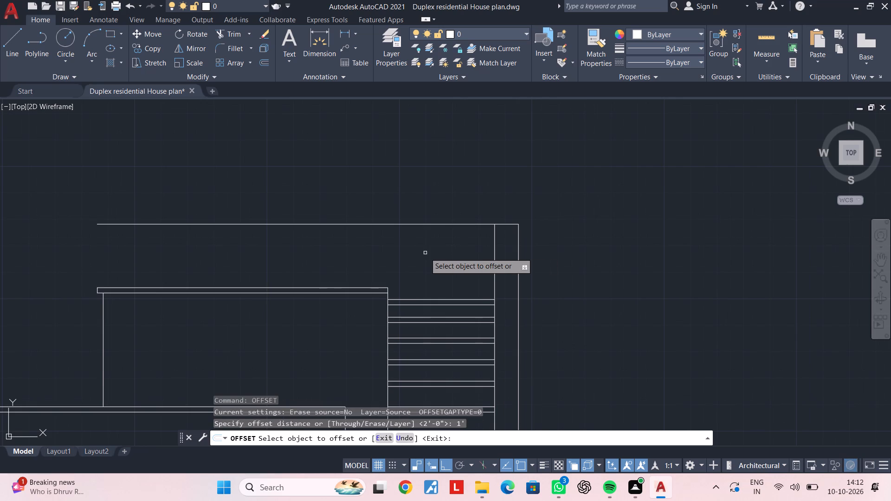
click(440, 225)
click(441, 154)
key(Escape)
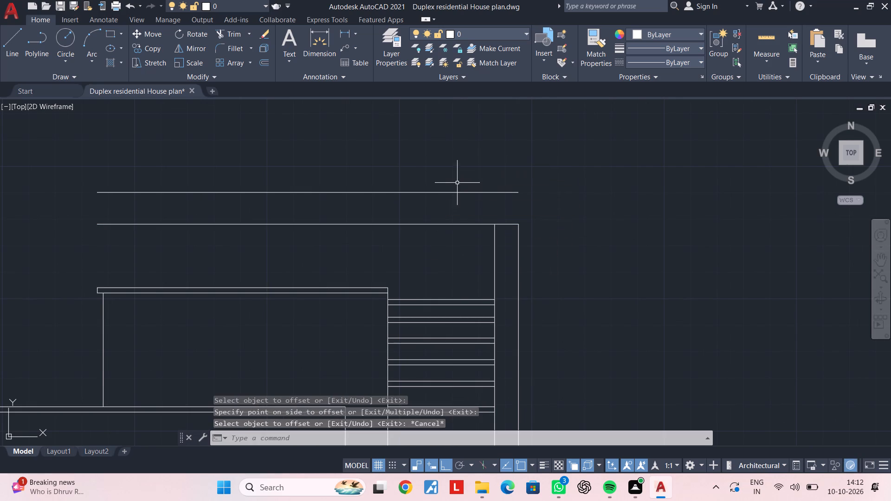
key(Escape)
Extend both vertical lines of the right side wall up to the new top horizontal line.
text(EX)
key(space)
click(560, 263)
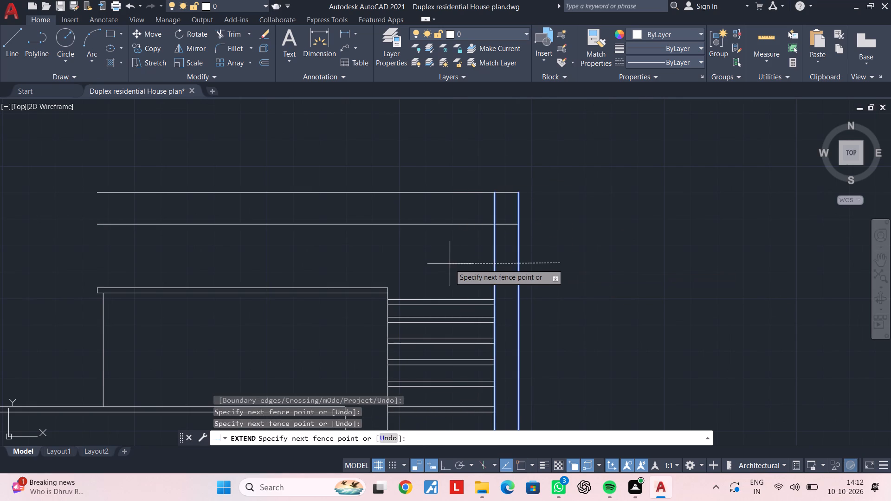
click(450, 264)
key(Escape)
key(Escape)
key(Escape)
Trim the crossing segments at the frame's upper right corner so the outer and inner outlines turn cleanly.
text(TR)
key(space)
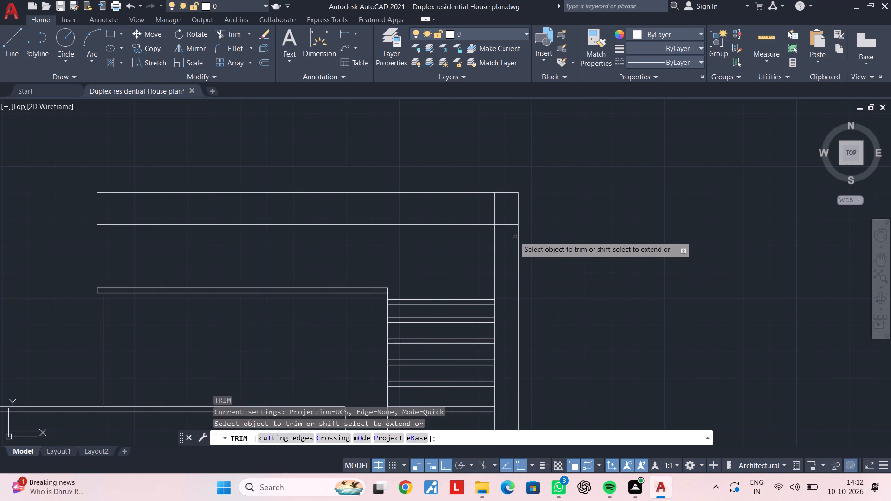
click(510, 225)
click(496, 209)
key(Escape)
Draw a vertical line from the top horizontal line, near its left end, down through the roof block to the parapet's top line.
middle_drag(339, 251, 485, 201)
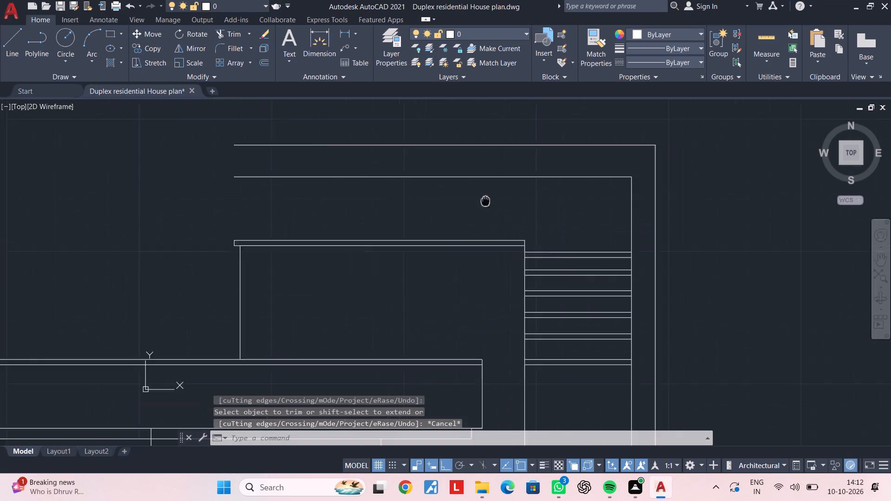
key(Escape)
middle_drag(485, 201, 530, 189)
key(Escape)
key(Escape)
key(Escape)
key(Escape)
key(Escape)
key(Escape)
key(Escape)
middle_drag(448, 222, 452, 164)
key(Escape)
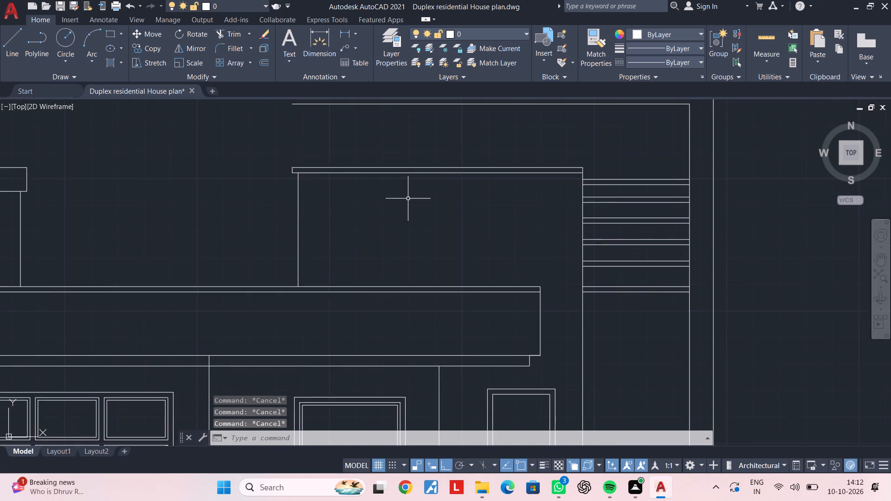
scroll(408, 200, down, 1)
key(Escape)
key(Escape)
key(Escape)
middle_drag(428, 210, 392, 248)
key(Escape)
key(Escape)
key(l)
key(space)
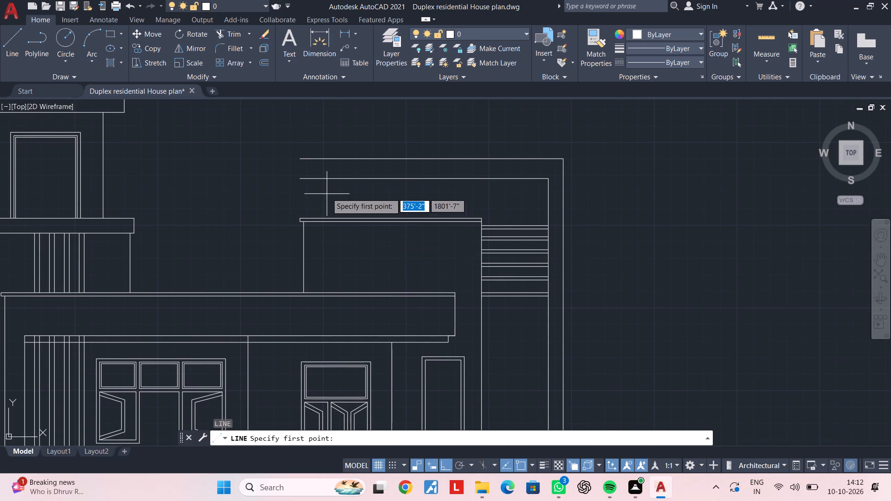
click(346, 162)
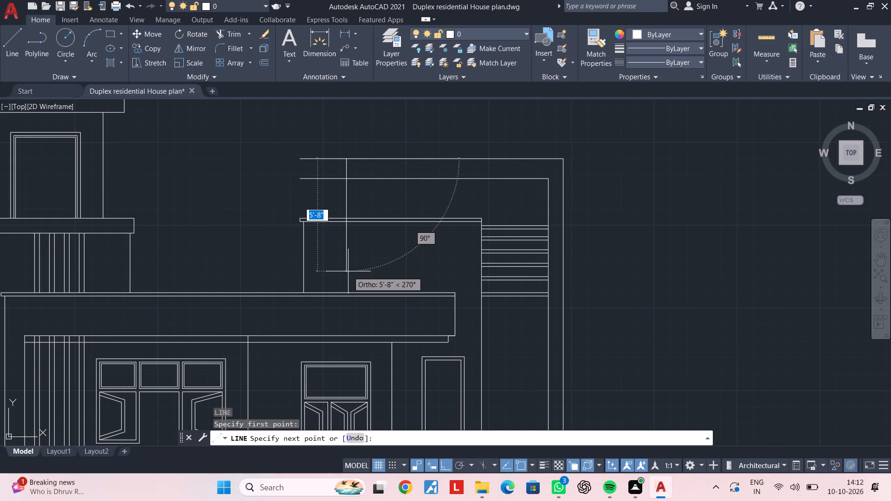
scroll(348, 271, up, 2)
click(338, 325)
key(Escape)
key(Escape)
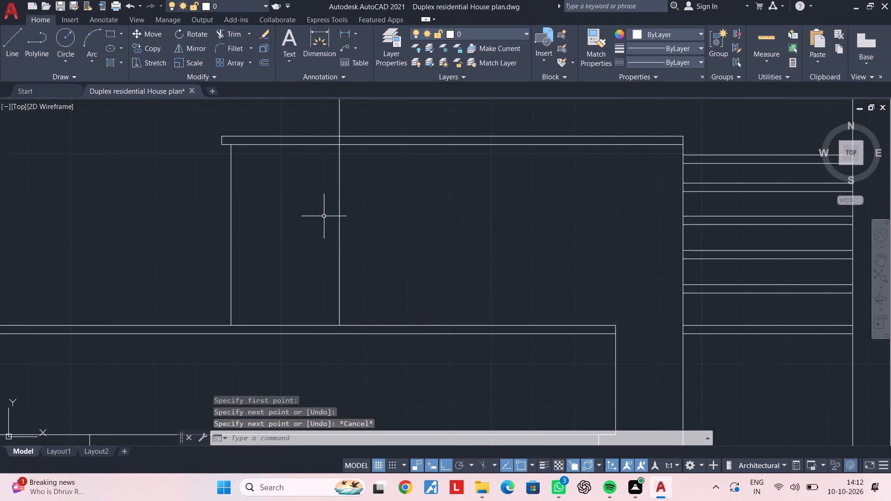
Trim the two upper horizontal lines where they project left of the new vertical line.
scroll(324, 216, down, 1)
key(Escape)
middle_drag(323, 203, 324, 272)
key(Escape)
key(Escape)
key(Escape)
text(TR)
key(space)
click(314, 199)
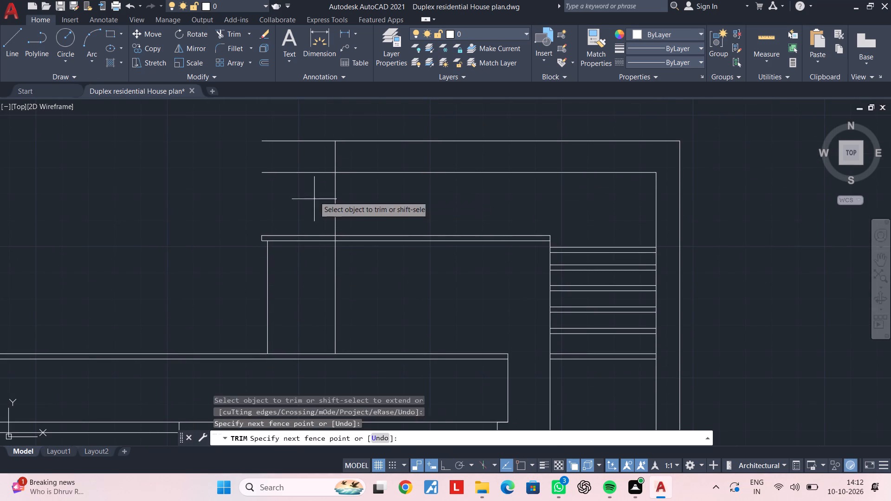
click(313, 131)
key(Escape)
key(Escape)
Offset the frame's left vertical line 6" inward to the right.
middle_drag(360, 217, 357, 199)
key(Escape)
key(Escape)
text(OF)
key(space)
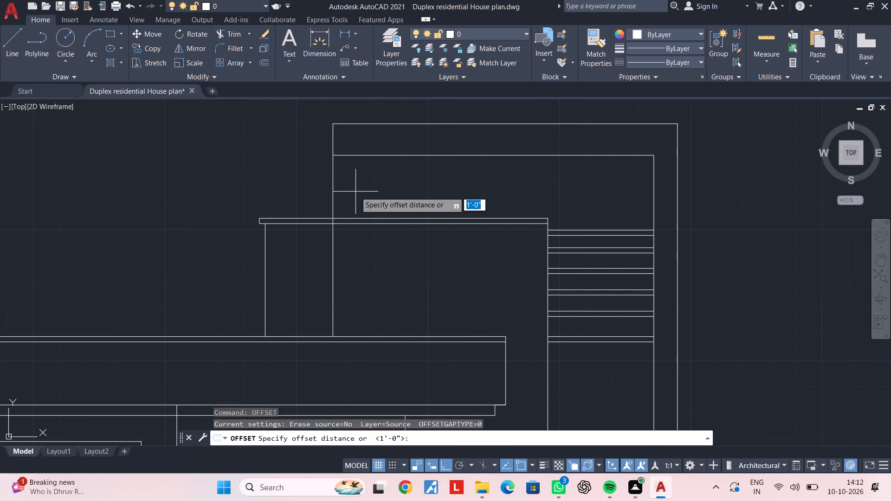
text(6")
key(Return)
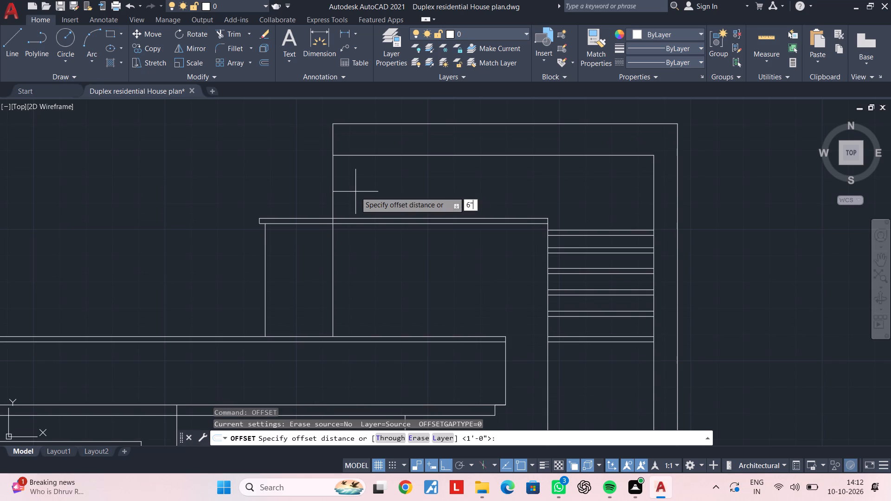
click(333, 276)
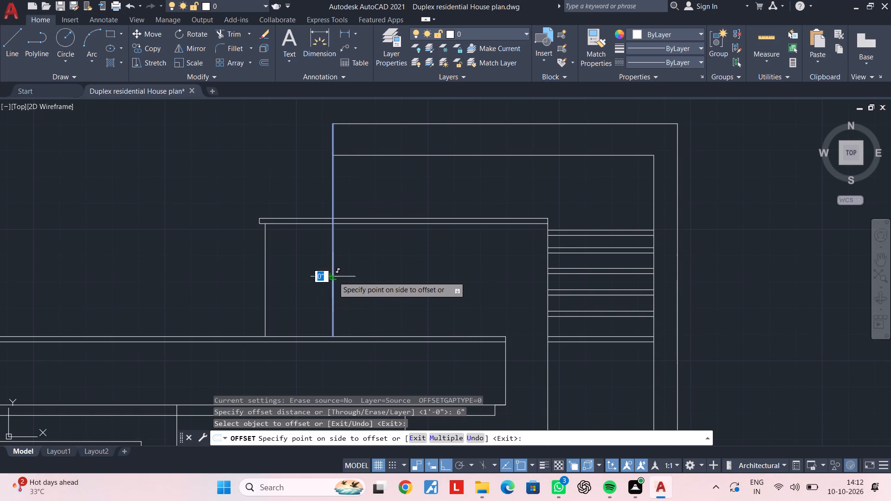
click(346, 276)
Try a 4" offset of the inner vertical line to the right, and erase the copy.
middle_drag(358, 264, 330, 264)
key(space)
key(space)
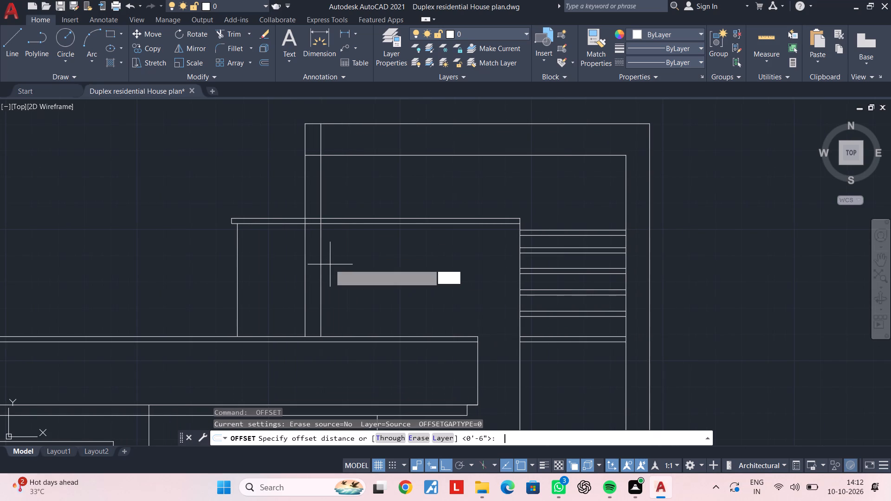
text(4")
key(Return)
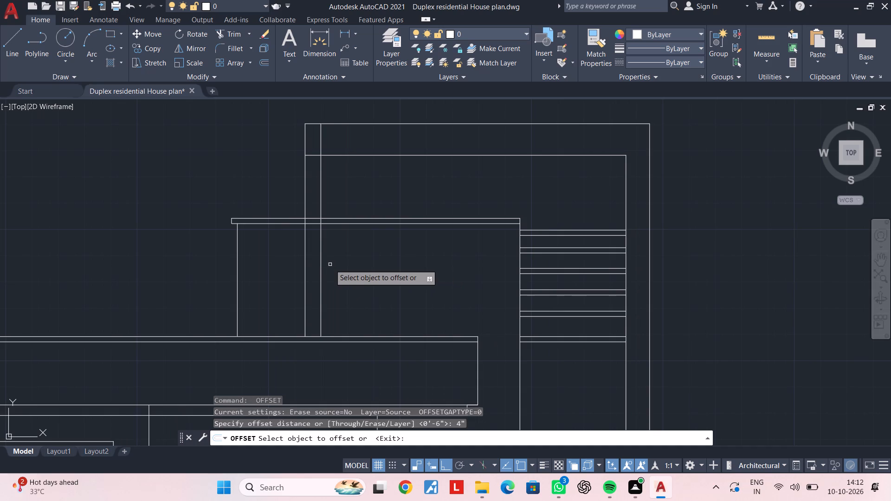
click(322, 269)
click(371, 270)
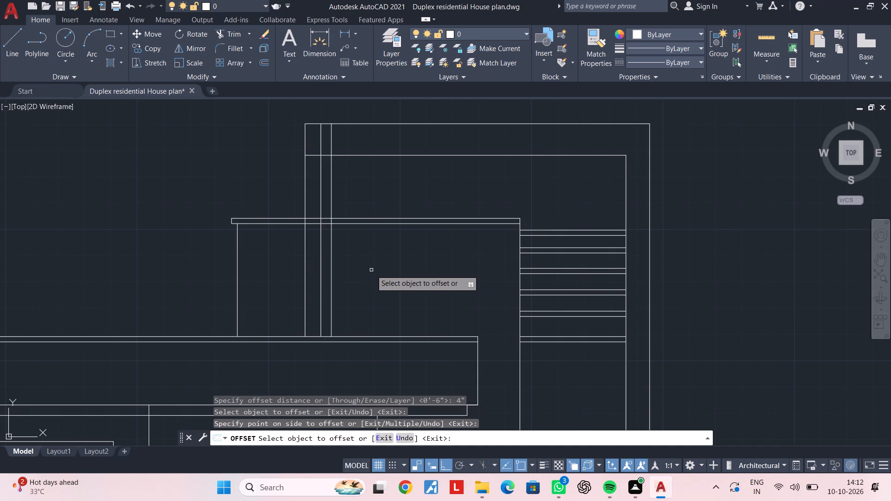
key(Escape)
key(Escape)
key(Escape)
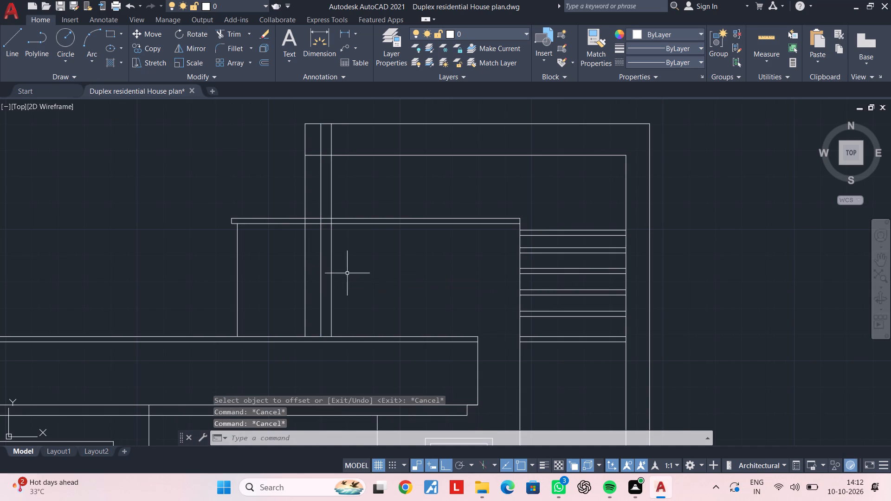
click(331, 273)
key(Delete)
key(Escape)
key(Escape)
Offset the inner vertical line 6" to the right to form the first slat.
text(OF 6")
key(Return)
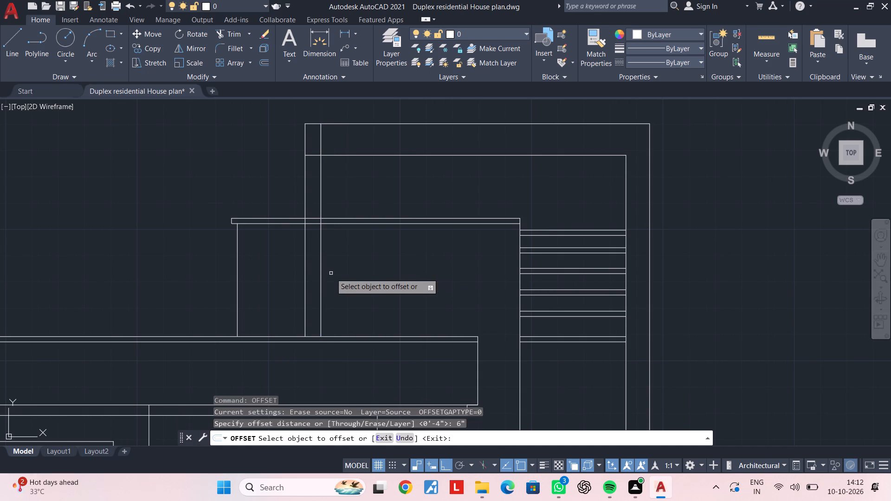
click(320, 277)
click(330, 277)
key(space)
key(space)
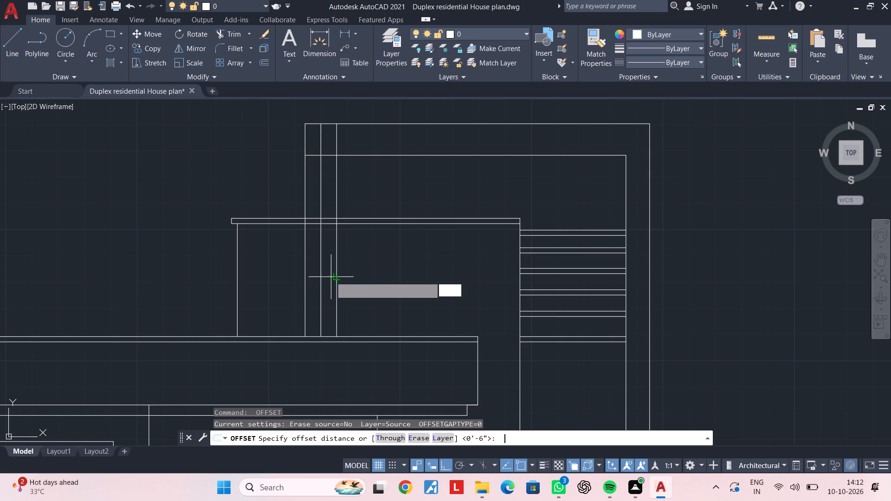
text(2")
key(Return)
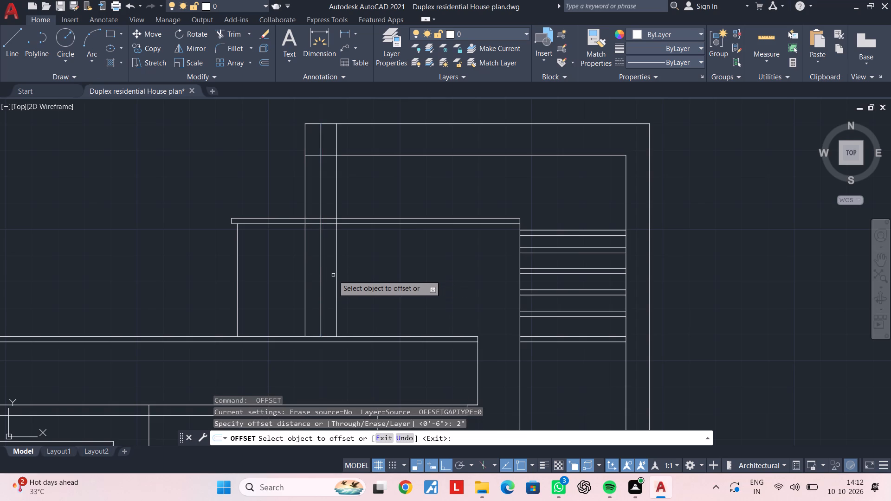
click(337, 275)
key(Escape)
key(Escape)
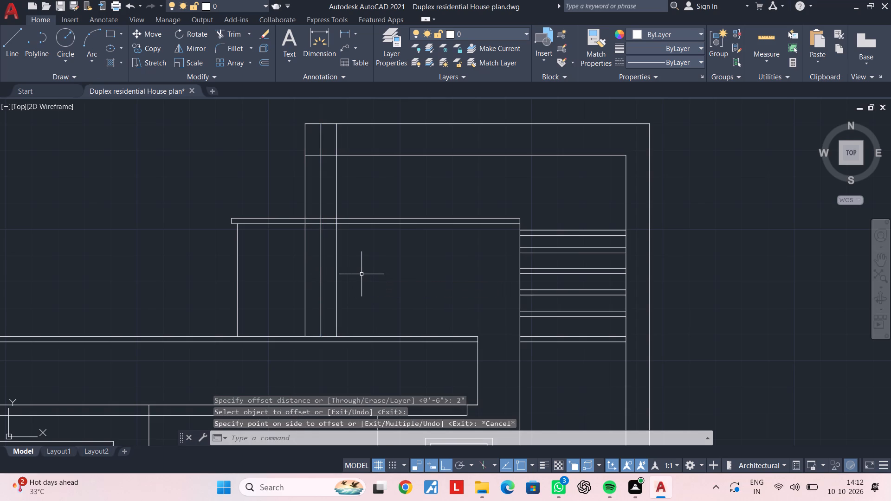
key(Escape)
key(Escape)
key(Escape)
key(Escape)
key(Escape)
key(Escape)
Offset the first slat's right edge 3" to the right, and offset that copy 6" right for the second slat.
text(OF 3")
key(Return)
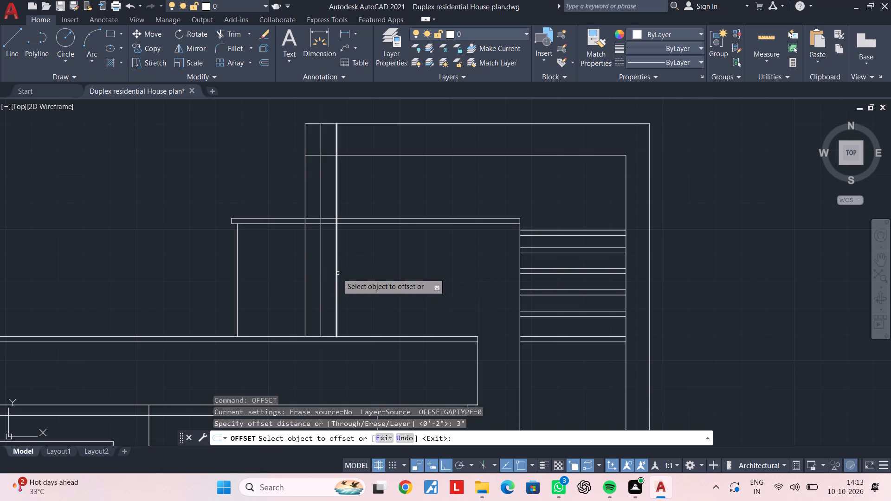
click(338, 273)
click(338, 273)
click(357, 273)
key(space)
key(space)
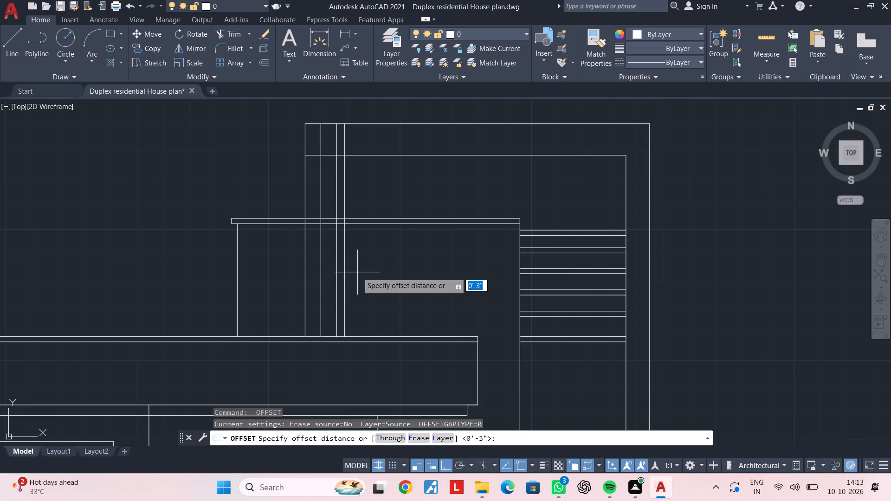
text(6")
key(Return)
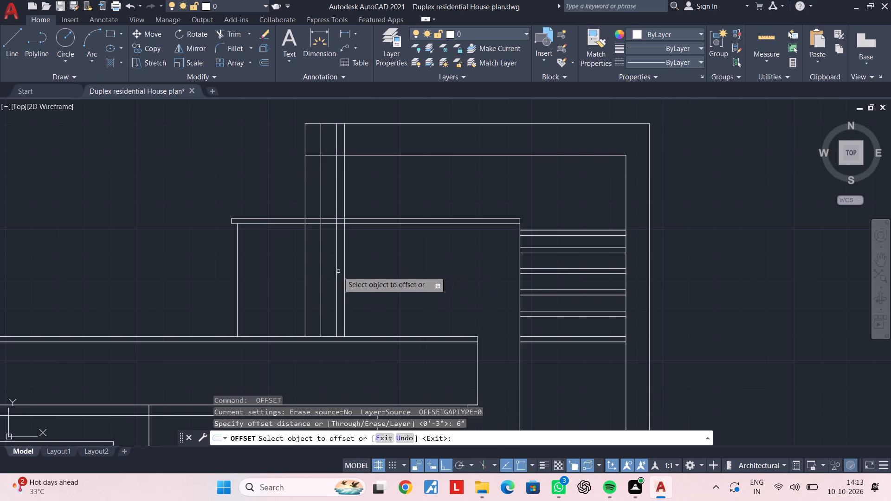
click(344, 270)
click(393, 270)
key(space)
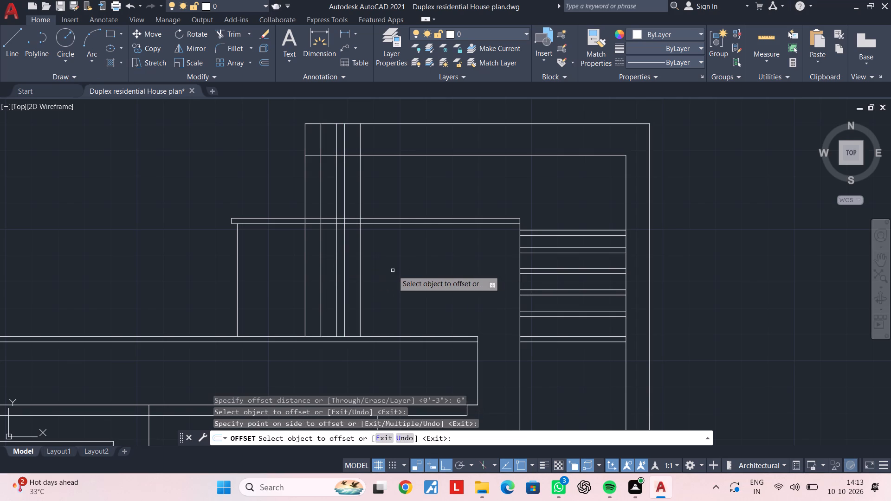
Offset the second slat's right edge 3" to the right, and offset that copy 6" right for the third slat.
key(space)
text(3")
key(Return)
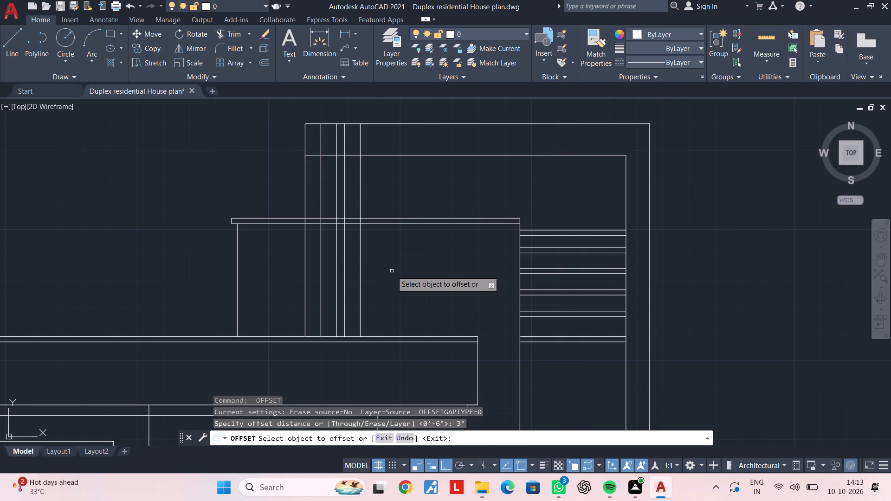
click(361, 268)
click(401, 266)
key(space)
key(space)
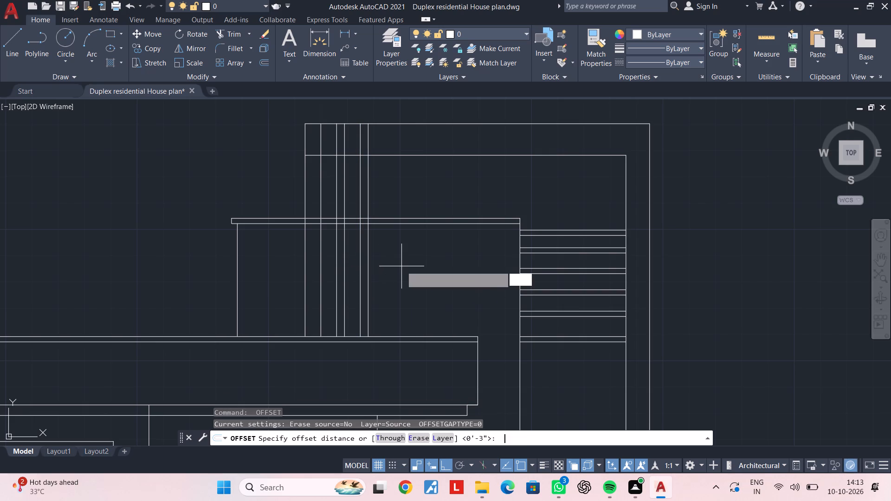
text(6")
key(Return)
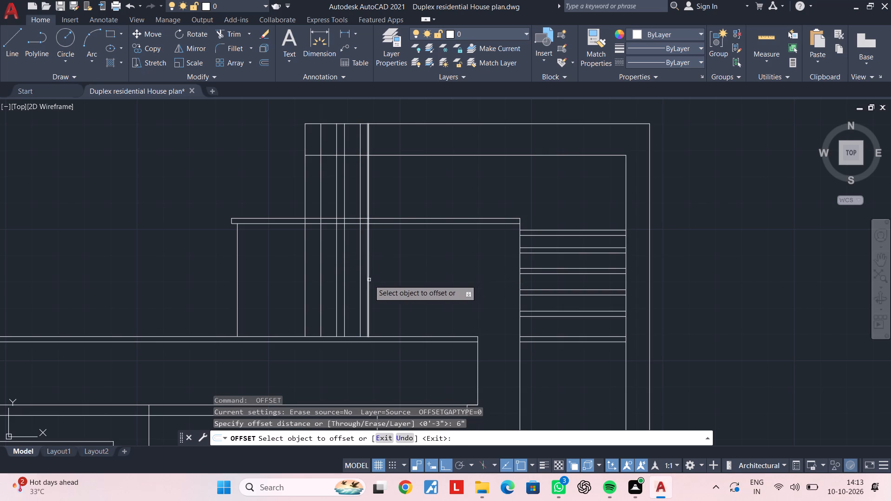
click(369, 280)
click(416, 279)
key(space)
Offset the third slat's right edge 3" to the right.
key(space)
text(3")
key(Return)
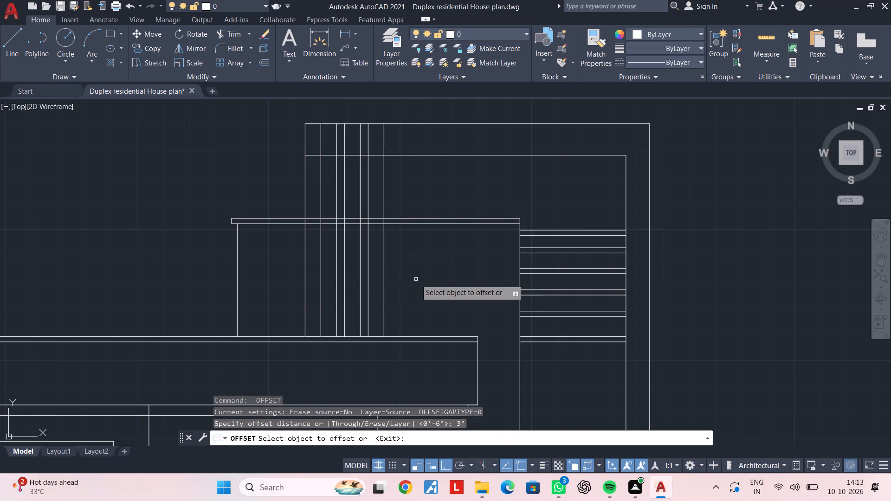
click(383, 277)
click(422, 276)
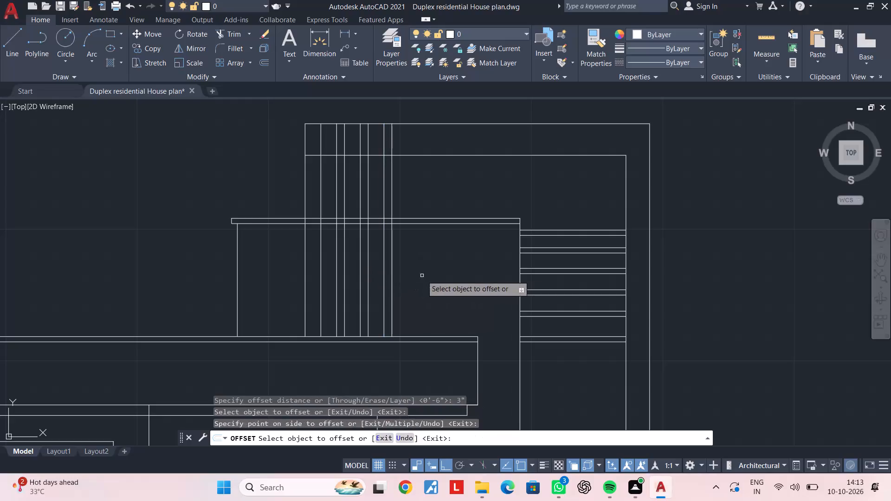
key(Escape)
key(Escape)
key(Escape)
Trim all the slat verticals between the frame's top line and the horizontal line below it.
middle_drag(430, 264, 426, 283)
key(Escape)
text(TR)
key(space)
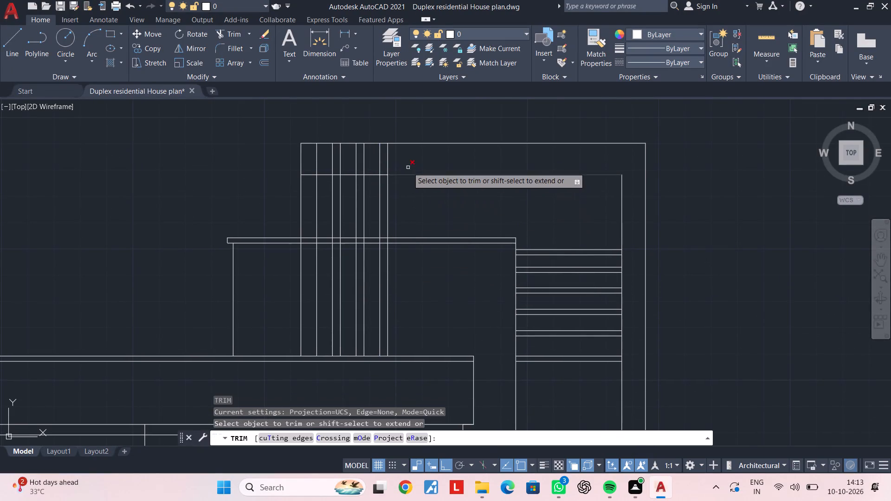
scroll(405, 163, up, 1)
click(396, 144)
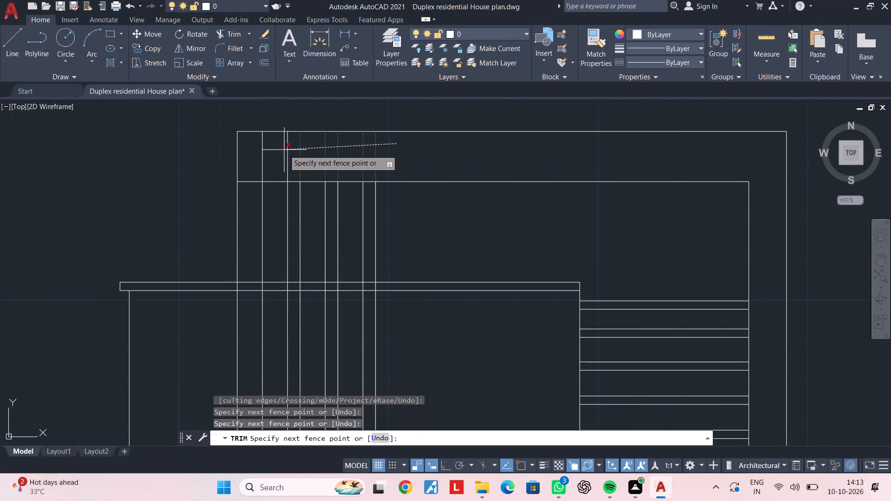
click(259, 151)
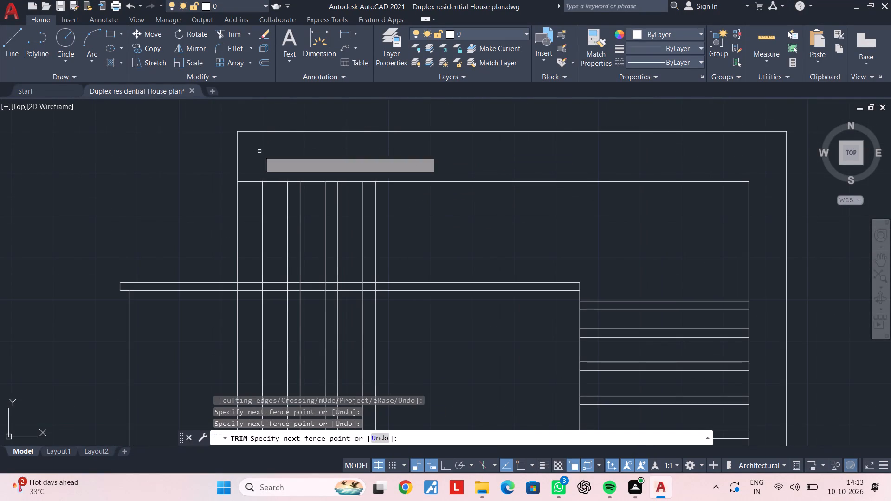
Trim the frame's inner top line across the left post and the three 3" strips between the wider openings.
click(255, 168)
click(253, 191)
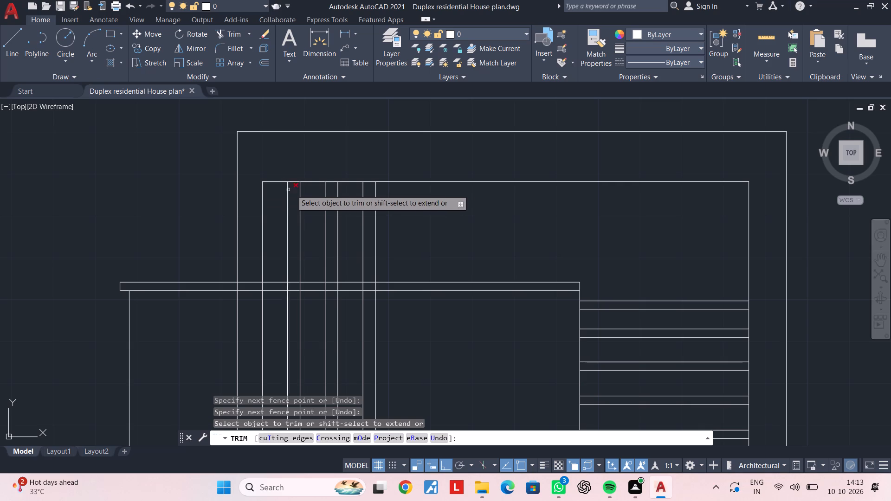
scroll(297, 190, up, 2)
click(283, 150)
click(284, 180)
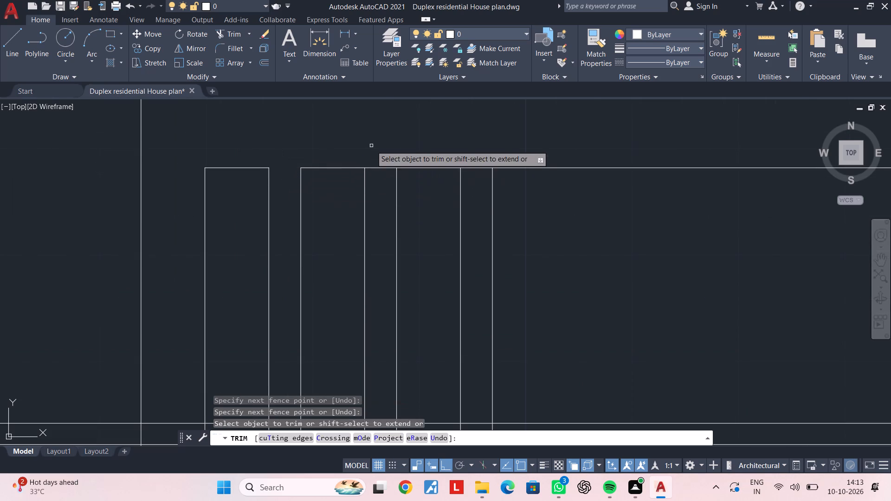
click(374, 145)
click(381, 190)
click(465, 148)
click(478, 198)
scroll(478, 198, down, 2)
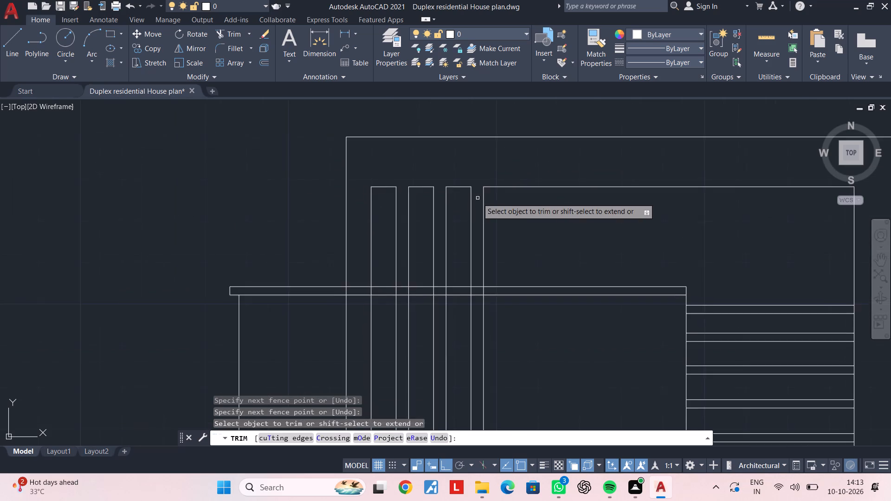
Trim both roof slab lines of the right block where they cross the frame's left post and the three 3" strips.
middle_drag(478, 196, 484, 124)
scroll(392, 223, up, 1)
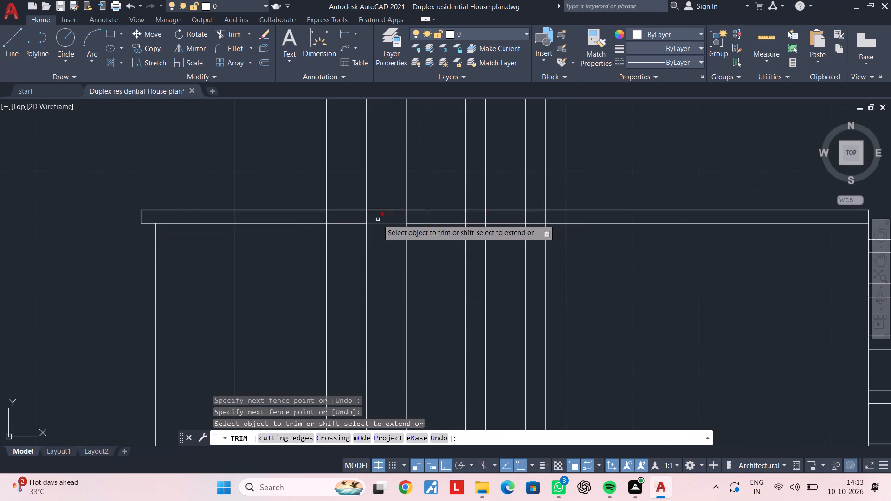
click(349, 182)
click(350, 247)
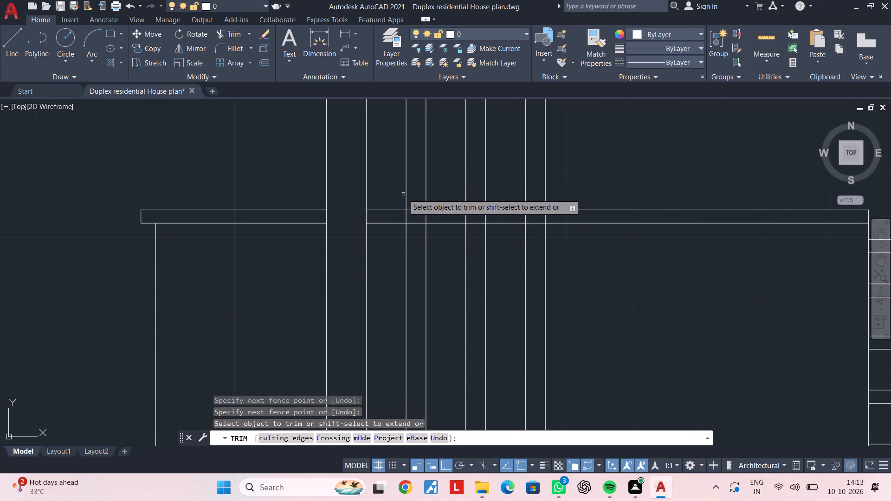
scroll(417, 193, up, 2)
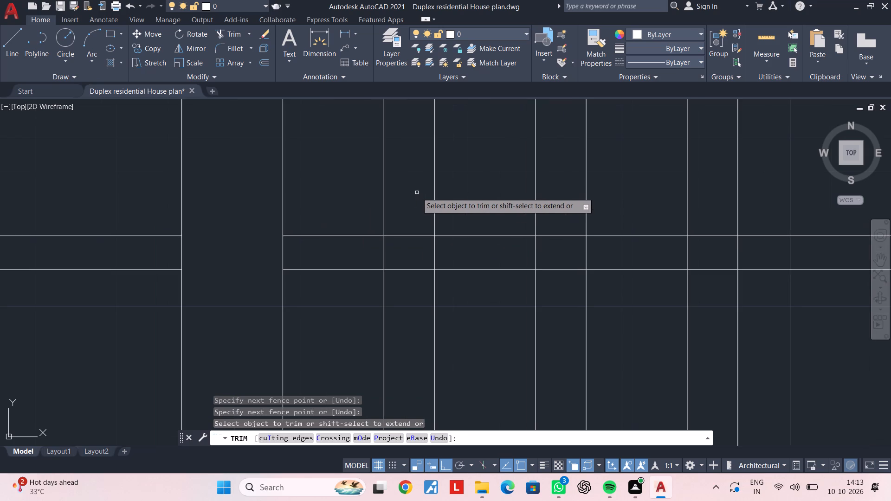
click(410, 194)
click(402, 313)
click(557, 214)
click(555, 314)
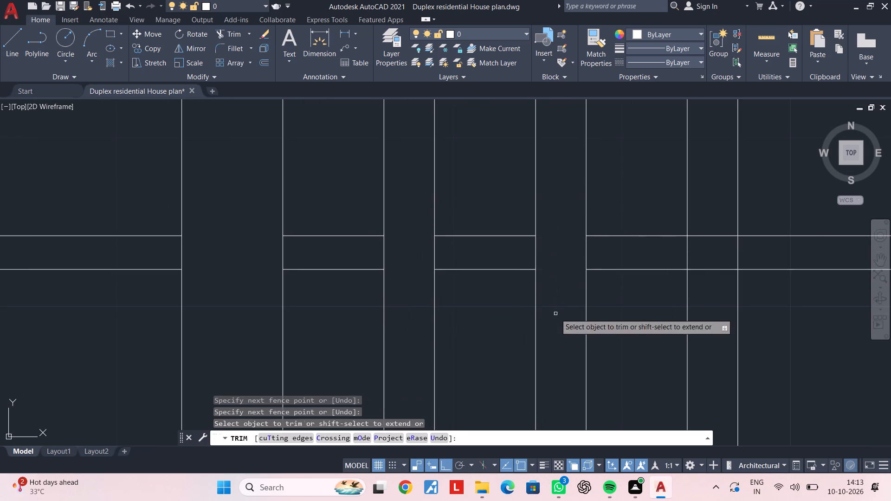
click(709, 218)
click(710, 312)
scroll(710, 312, down, 3)
middle_drag(710, 308, 656, 118)
middle_drag(694, 211, 578, 282)
scroll(617, 240, down, 1)
middle_drag(617, 240, 563, 270)
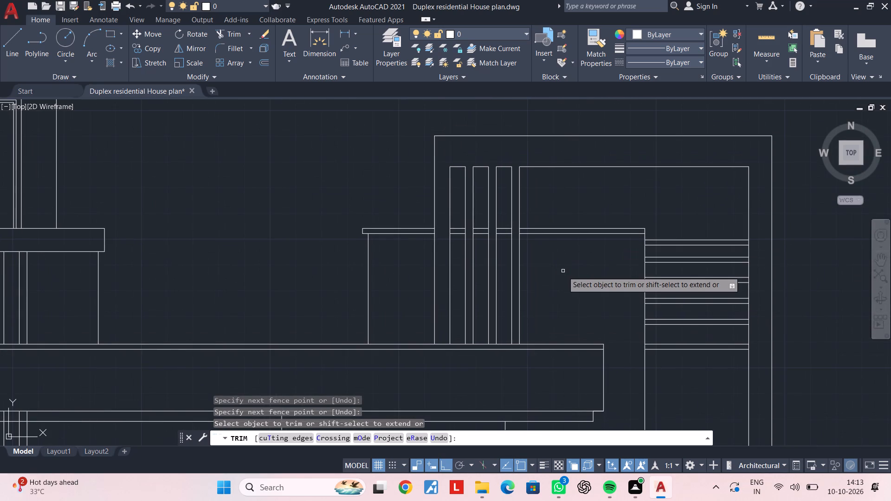
middle_drag(563, 272, 564, 241)
key(Escape)
key(Escape)
Examine the overall front elevation and the balcony railing below the upper-floor window.
middle_drag(589, 231, 525, 231)
key(Escape)
key(Escape)
middle_drag(524, 235, 515, 269)
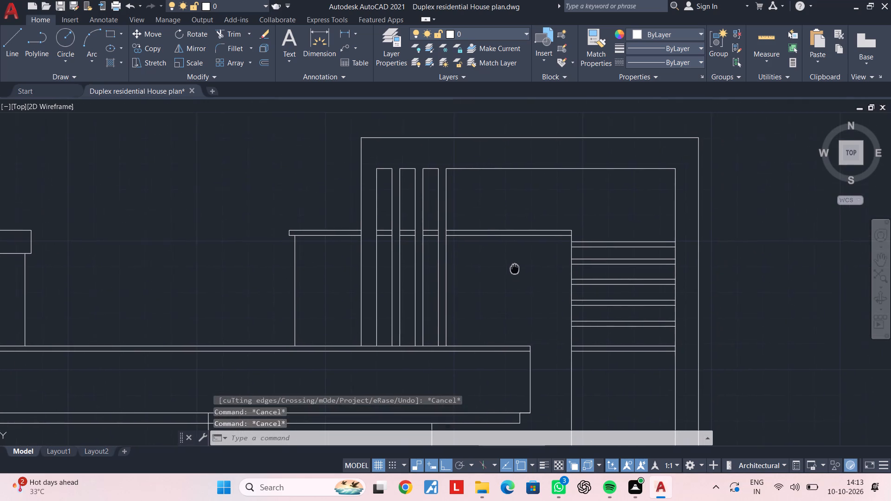
middle_drag(515, 269, 514, 271)
scroll(502, 280, down, 2)
middle_drag(509, 278, 627, 252)
key(Escape)
middle_drag(452, 232, 481, 221)
key(Escape)
middle_drag(498, 231, 494, 204)
key(Escape)
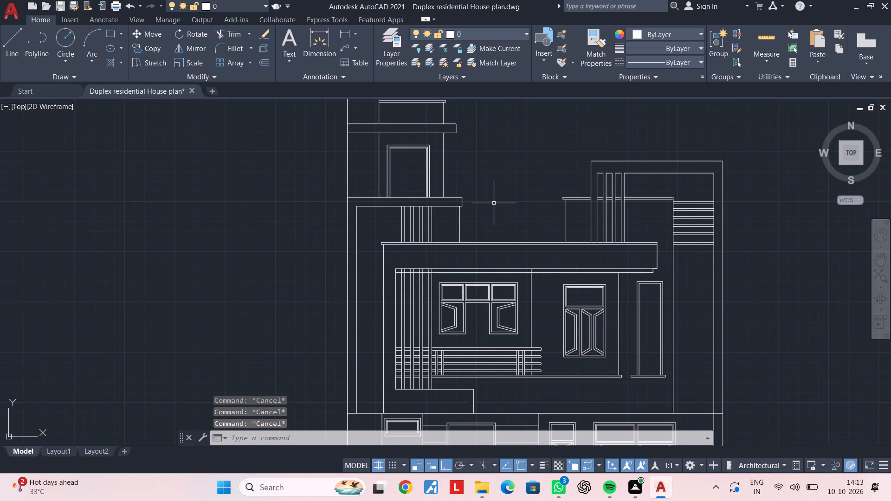
key(Escape)
key(Escape)
key(Escape)
key(Escape)
middle_drag(501, 209, 471, 177)
key(Escape)
key(Escape)
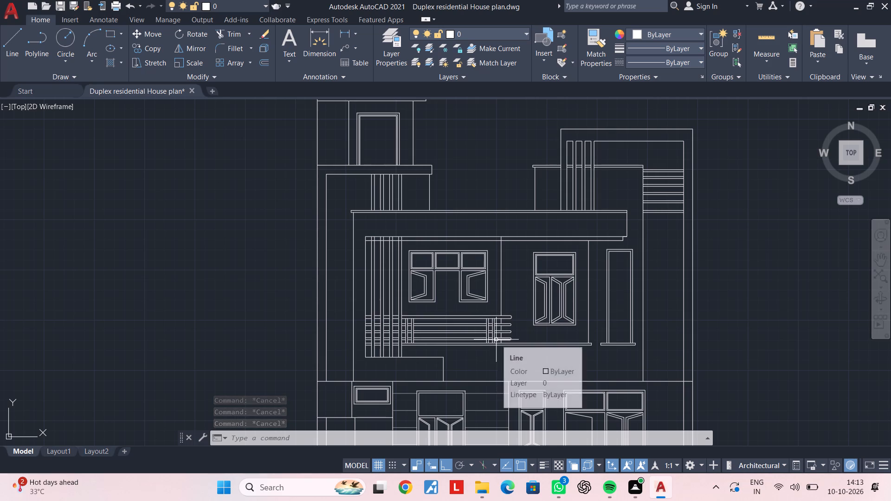
scroll(446, 332, up, 3)
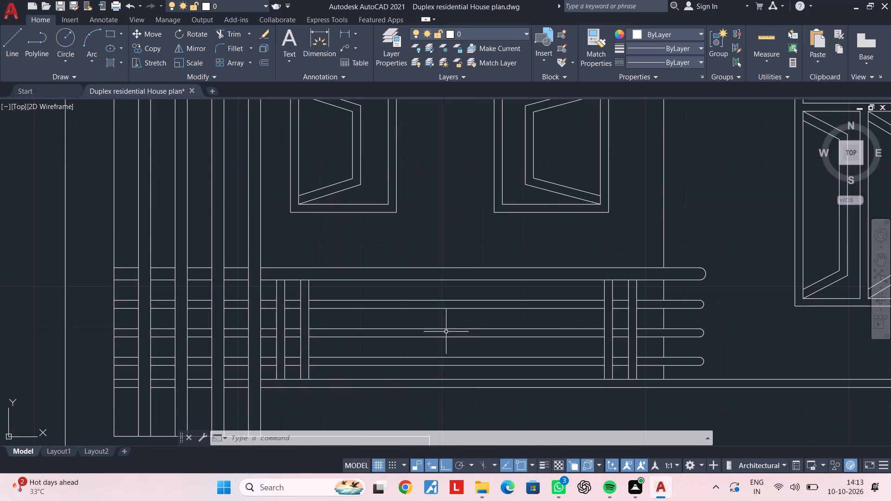
scroll(446, 332, down, 2)
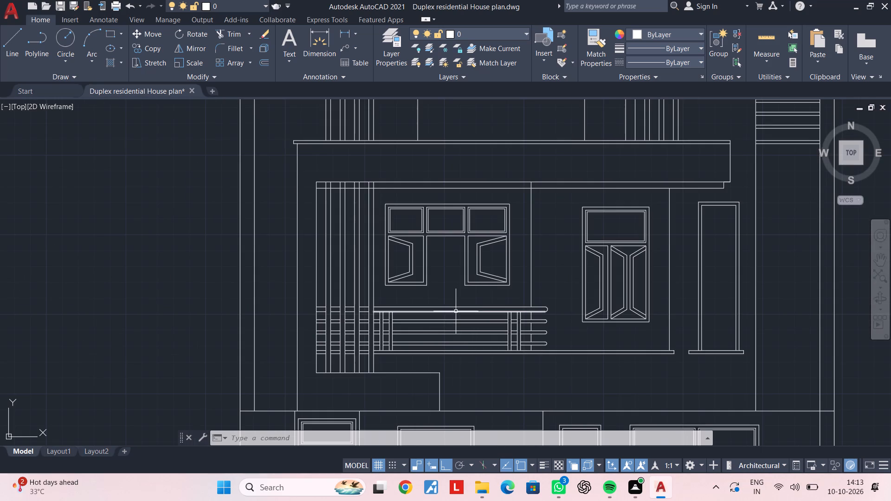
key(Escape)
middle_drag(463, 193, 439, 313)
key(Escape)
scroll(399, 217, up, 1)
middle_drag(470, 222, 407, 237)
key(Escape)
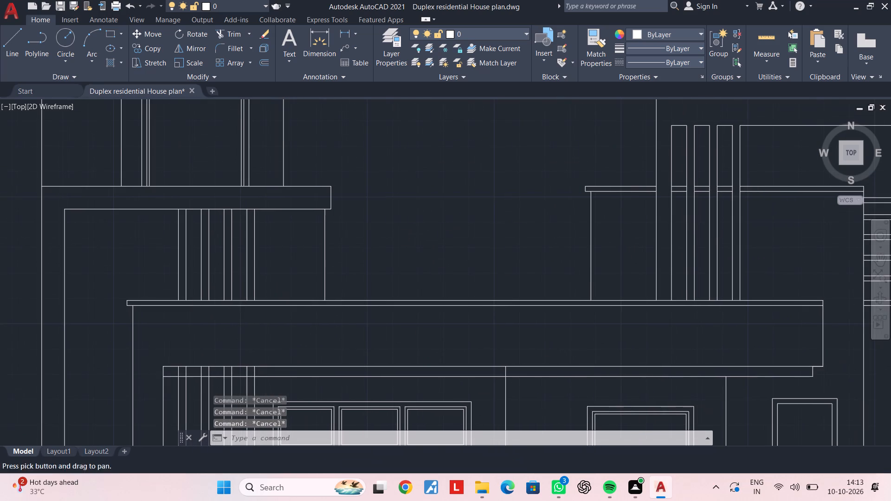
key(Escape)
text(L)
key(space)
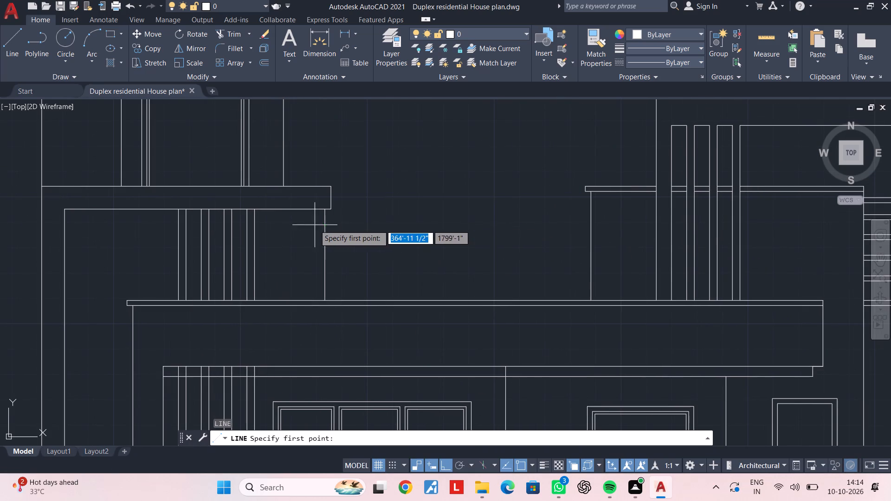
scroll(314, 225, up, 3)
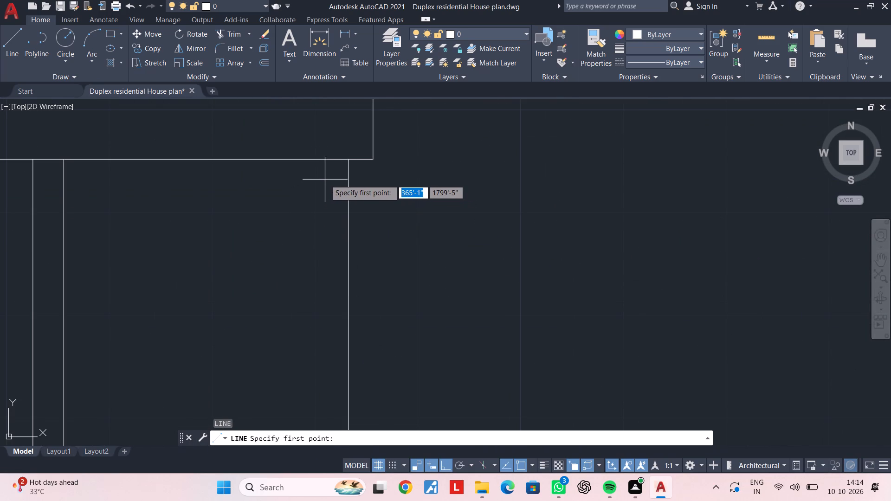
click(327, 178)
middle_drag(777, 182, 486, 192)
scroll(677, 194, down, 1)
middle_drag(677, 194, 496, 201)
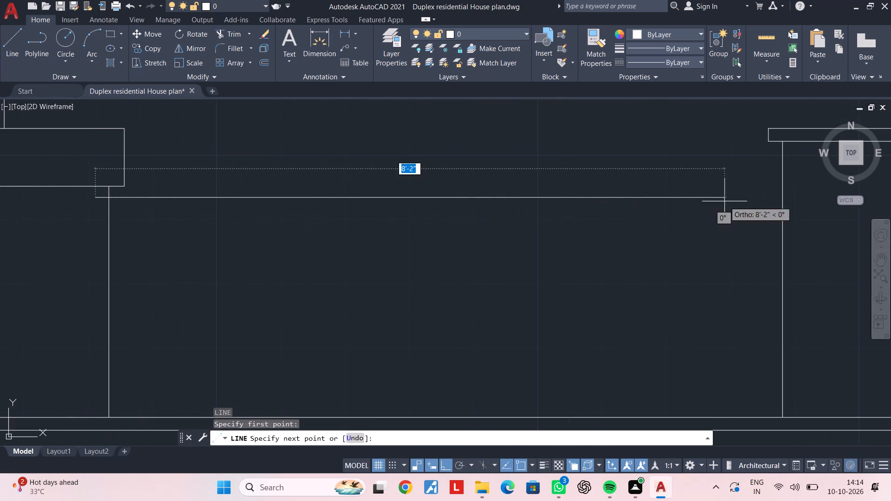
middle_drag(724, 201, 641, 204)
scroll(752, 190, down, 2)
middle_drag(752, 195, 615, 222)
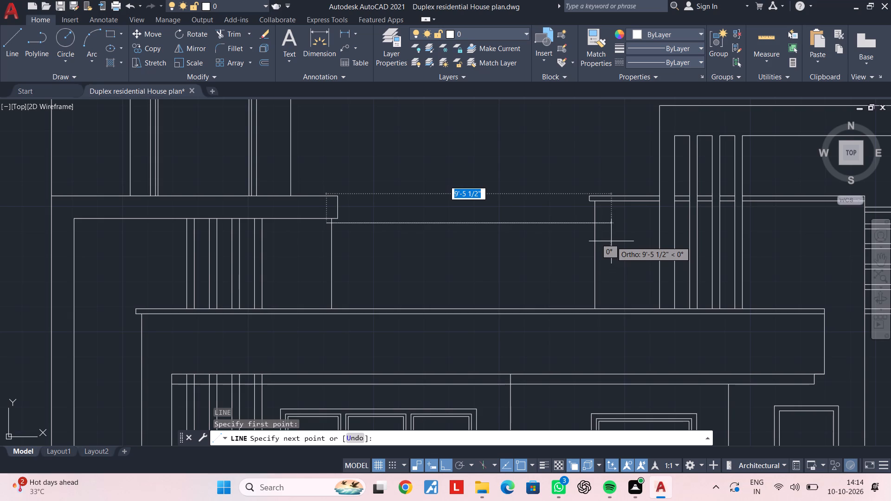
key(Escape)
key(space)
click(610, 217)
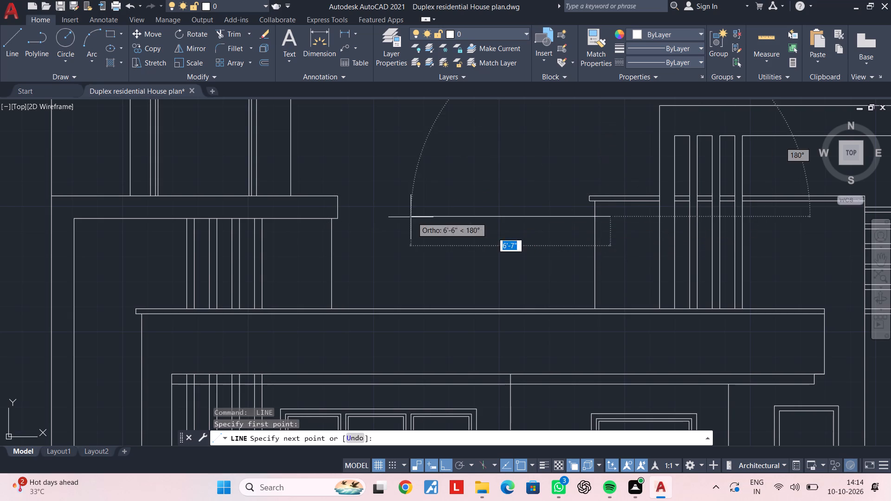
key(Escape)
Draw a horizontal line from the right roof block's left wall across to just inside the left block, slightly below its slab.
key(space)
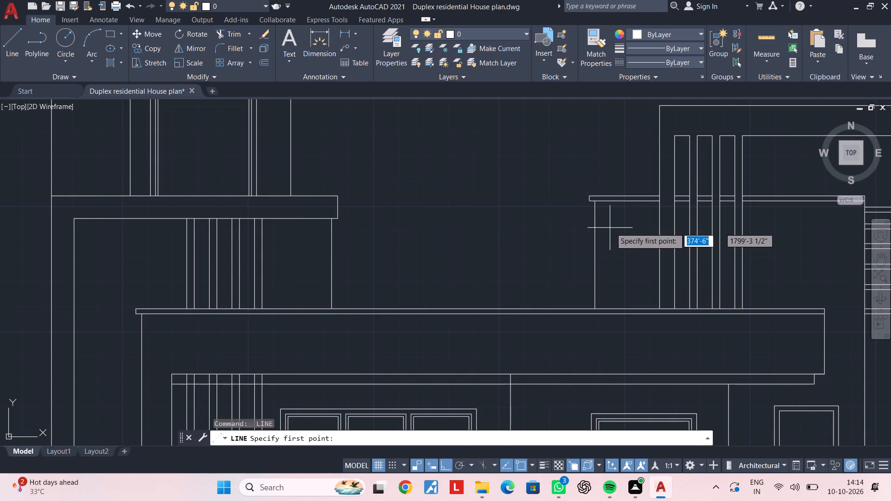
click(600, 225)
click(309, 225)
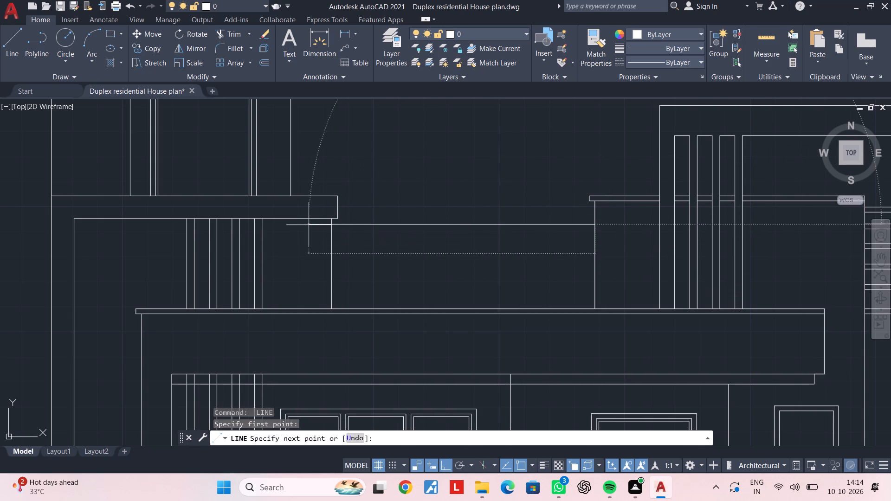
key(Escape)
key(Escape)
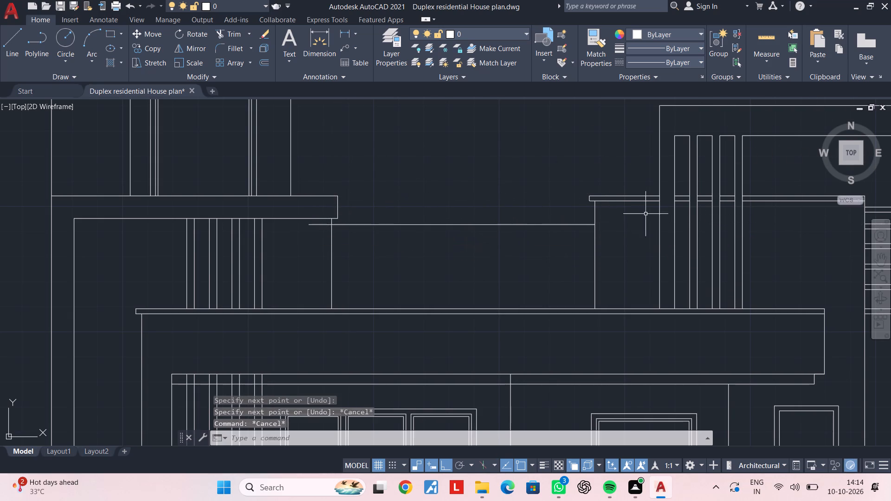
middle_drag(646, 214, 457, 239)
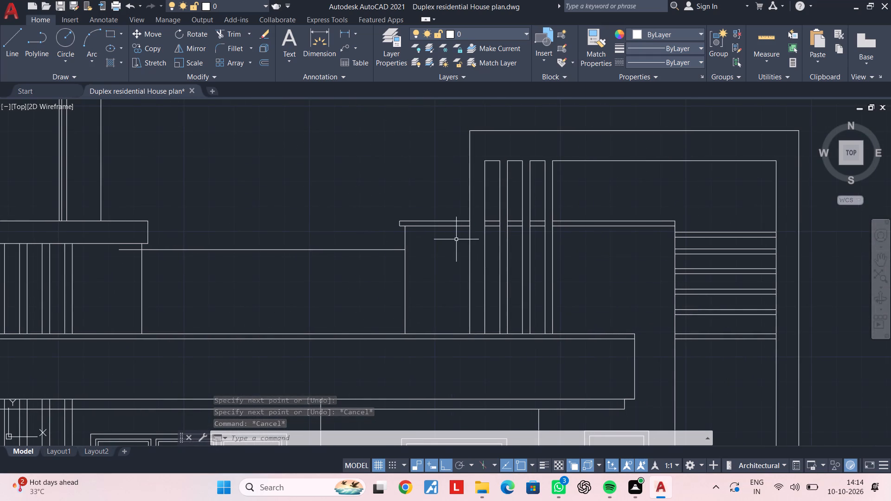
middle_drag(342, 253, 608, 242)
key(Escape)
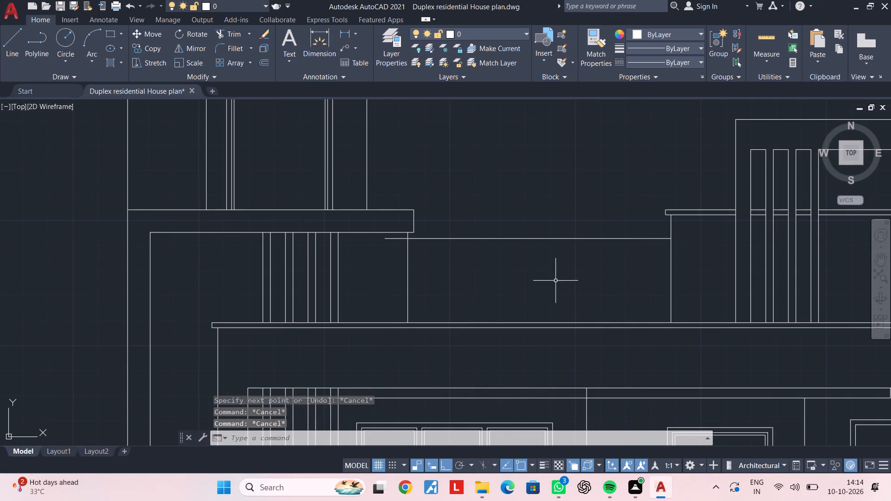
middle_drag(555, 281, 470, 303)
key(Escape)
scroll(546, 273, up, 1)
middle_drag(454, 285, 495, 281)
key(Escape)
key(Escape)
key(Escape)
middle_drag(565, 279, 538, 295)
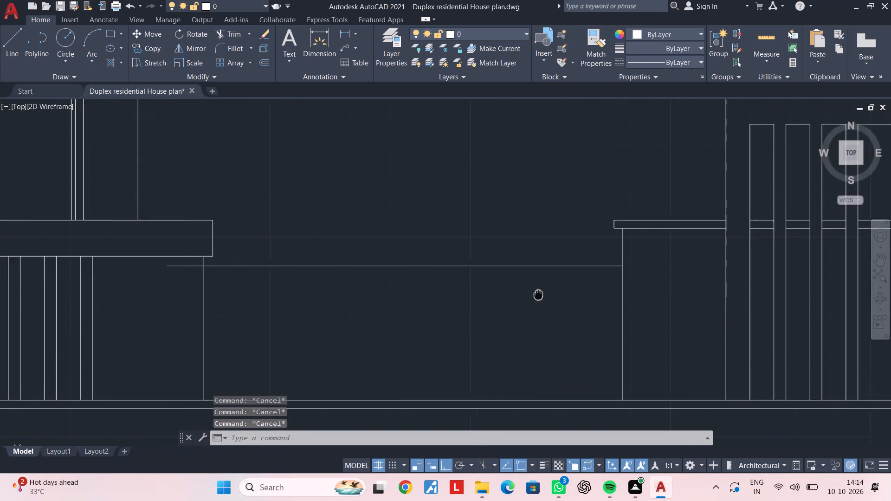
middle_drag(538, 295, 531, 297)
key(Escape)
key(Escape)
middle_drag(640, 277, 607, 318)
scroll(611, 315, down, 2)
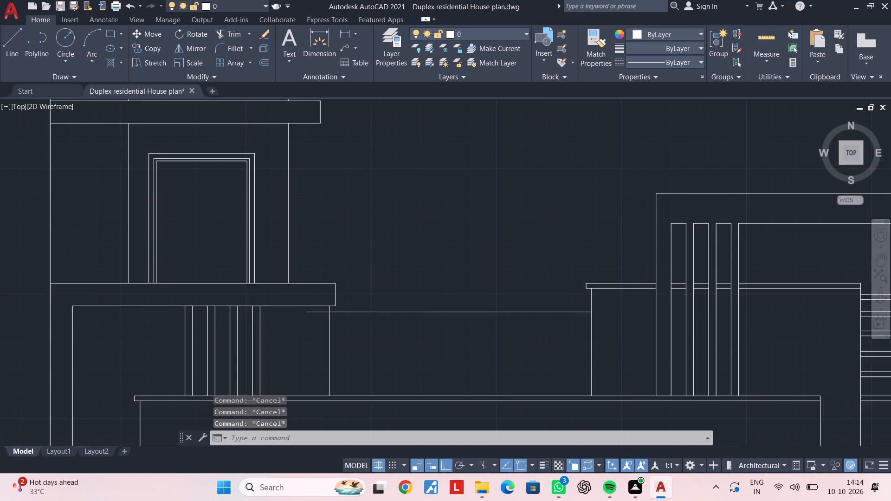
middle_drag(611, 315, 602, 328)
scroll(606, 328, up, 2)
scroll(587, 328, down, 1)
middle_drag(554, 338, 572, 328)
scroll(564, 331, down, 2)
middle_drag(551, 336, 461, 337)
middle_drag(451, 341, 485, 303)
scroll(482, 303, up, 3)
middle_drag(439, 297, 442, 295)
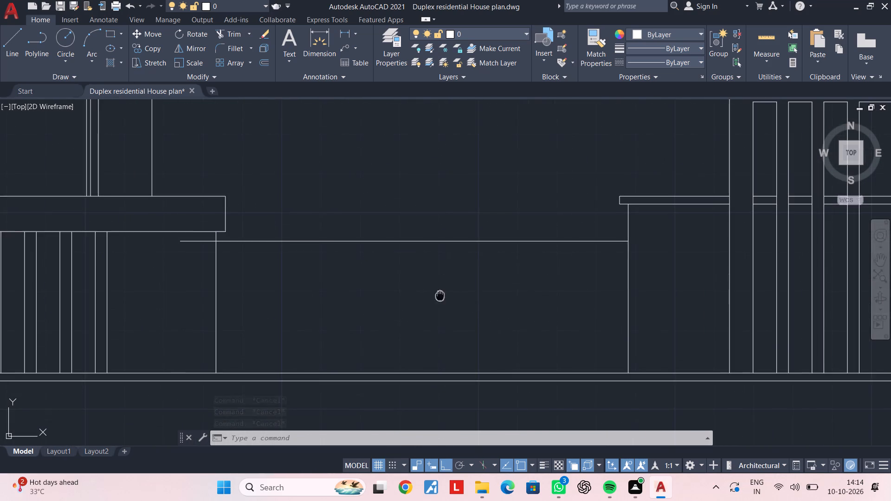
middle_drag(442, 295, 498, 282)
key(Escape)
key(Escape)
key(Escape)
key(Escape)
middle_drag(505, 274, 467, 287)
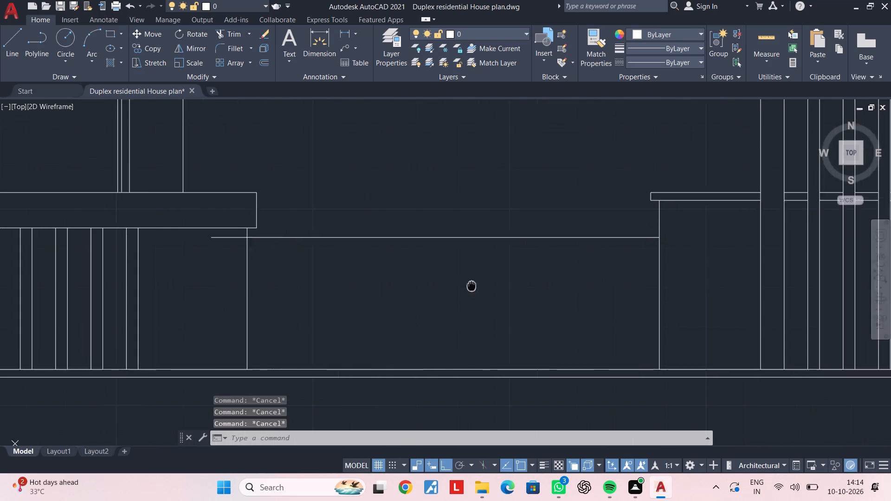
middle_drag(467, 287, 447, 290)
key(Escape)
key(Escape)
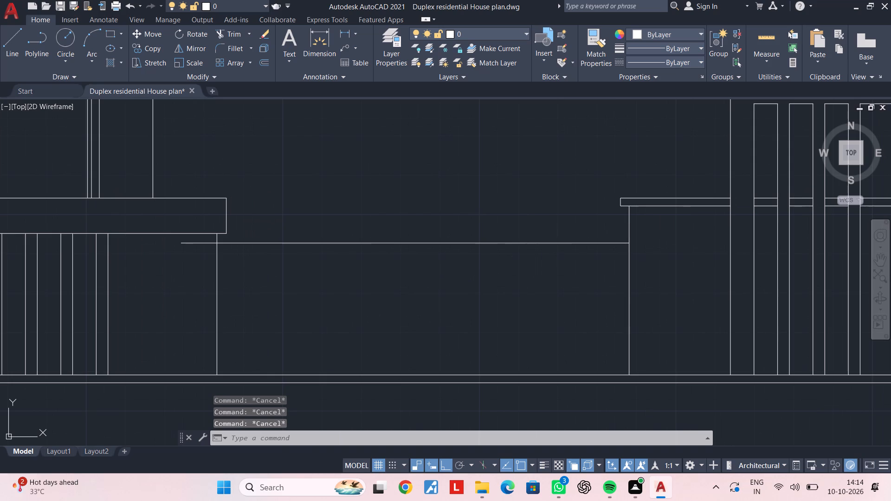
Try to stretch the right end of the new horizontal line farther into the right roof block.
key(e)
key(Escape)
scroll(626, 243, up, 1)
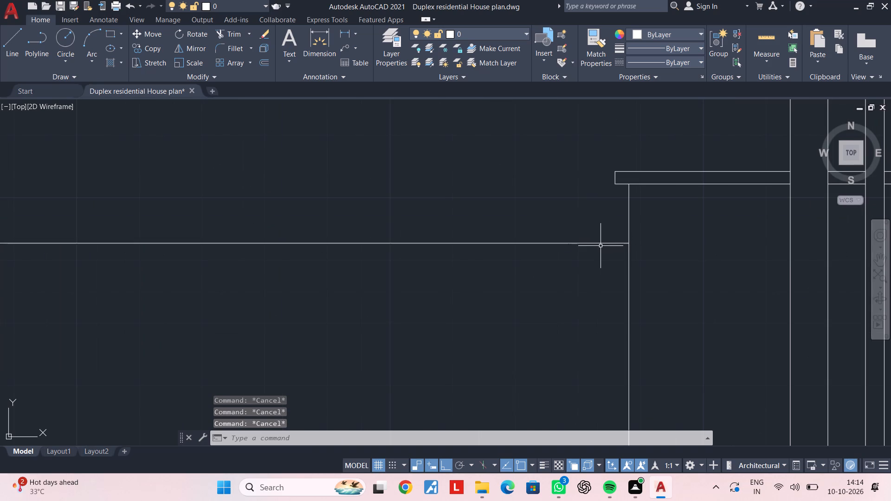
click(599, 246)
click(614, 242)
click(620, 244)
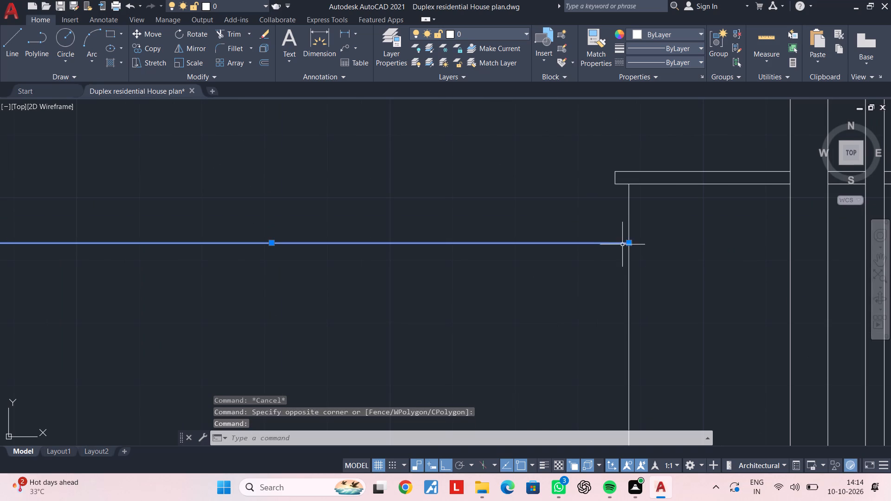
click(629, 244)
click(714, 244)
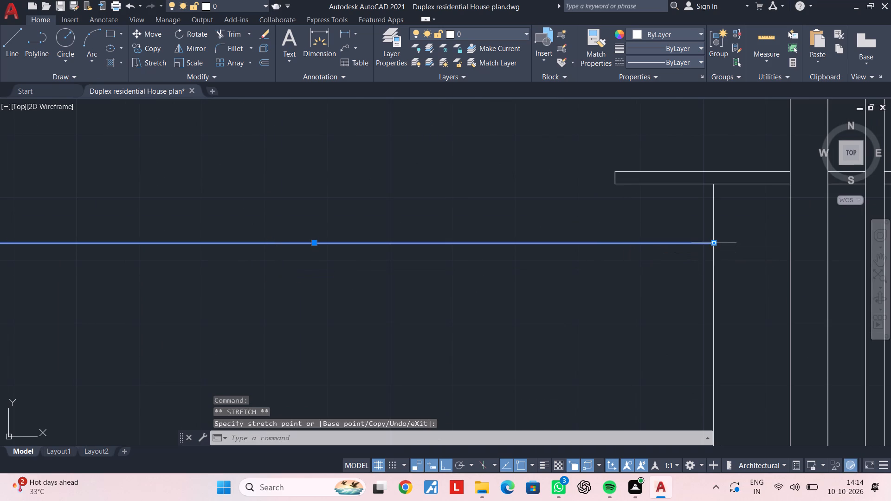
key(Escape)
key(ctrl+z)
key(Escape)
Delete the horizontal line spanning between the left and right roof blocks.
scroll(623, 259, down, 2)
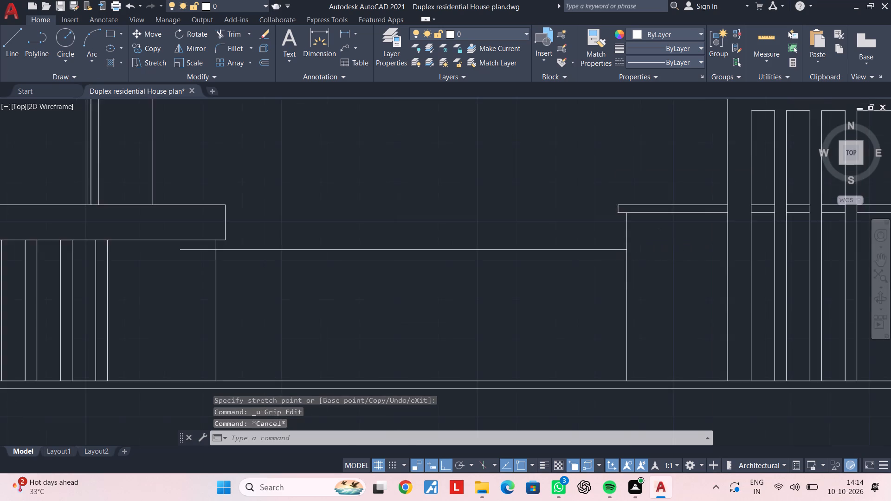
scroll(623, 259, down, 1)
middle_drag(646, 259, 607, 270)
click(566, 264)
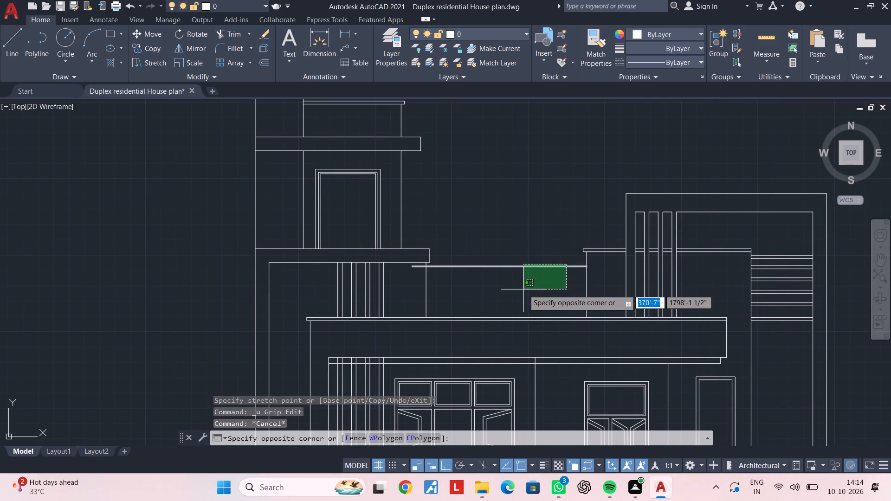
click(523, 289)
key(Delete)
key(Escape)
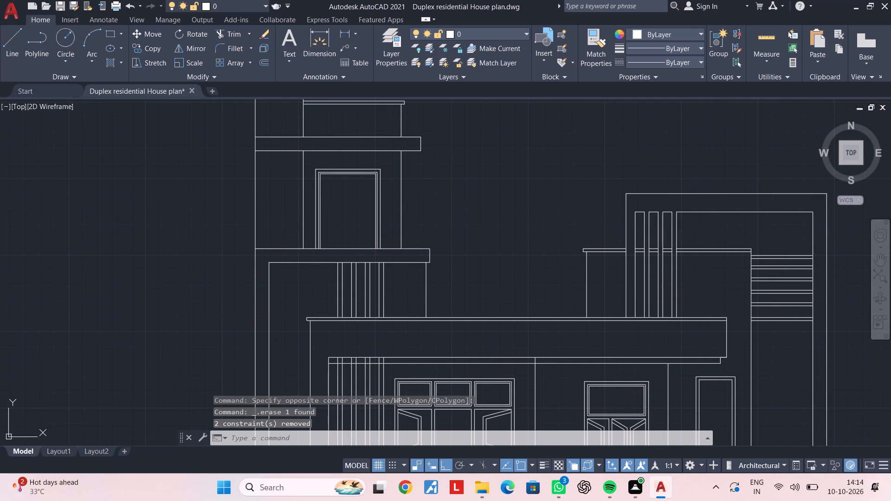
Draw a horizontal line about 9'-6" long below the left roof slab, overlapping slightly past the facing walls of both roof blocks.
key(l)
key(space)
scroll(427, 282, up, 2)
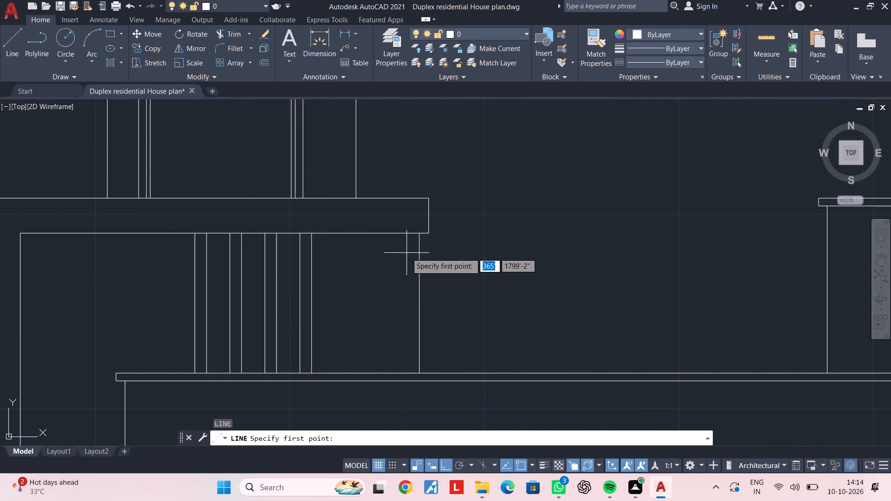
click(407, 252)
middle_drag(680, 251, 605, 251)
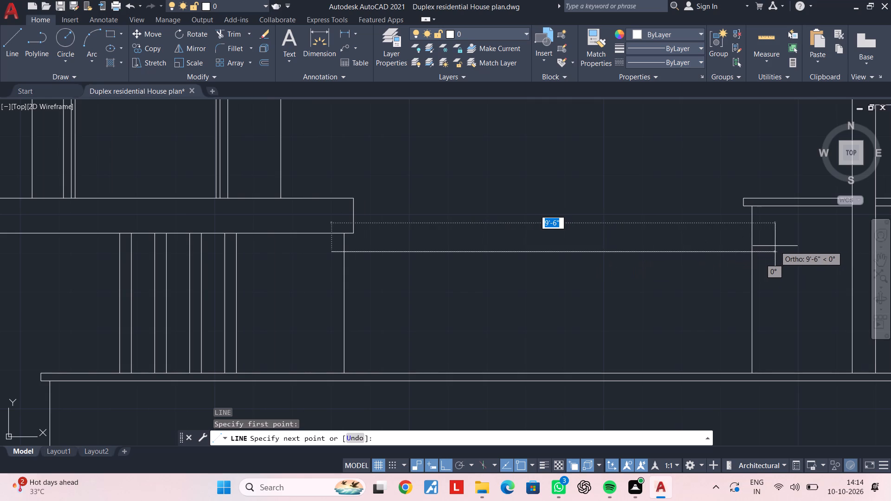
click(774, 246)
key(Escape)
key(Escape)
middle_drag(607, 305, 636, 294)
key(Escape)
middle_drag(648, 275, 603, 264)
key(Escape)
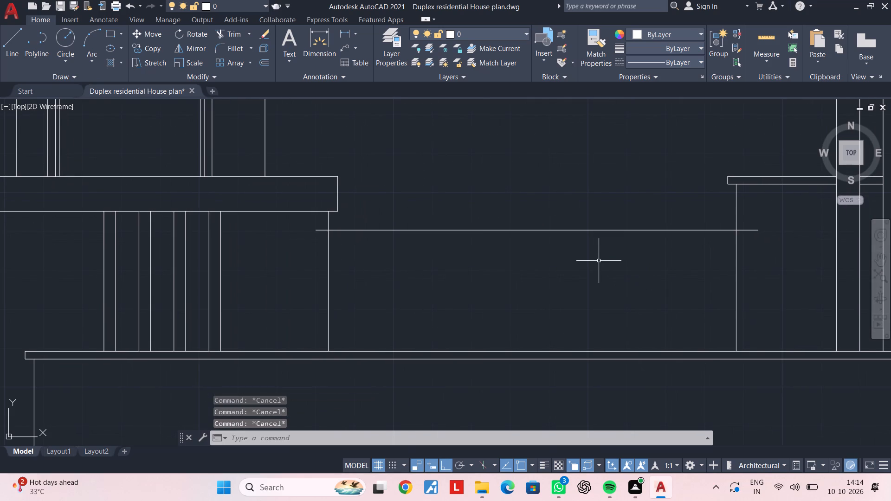
key(Escape)
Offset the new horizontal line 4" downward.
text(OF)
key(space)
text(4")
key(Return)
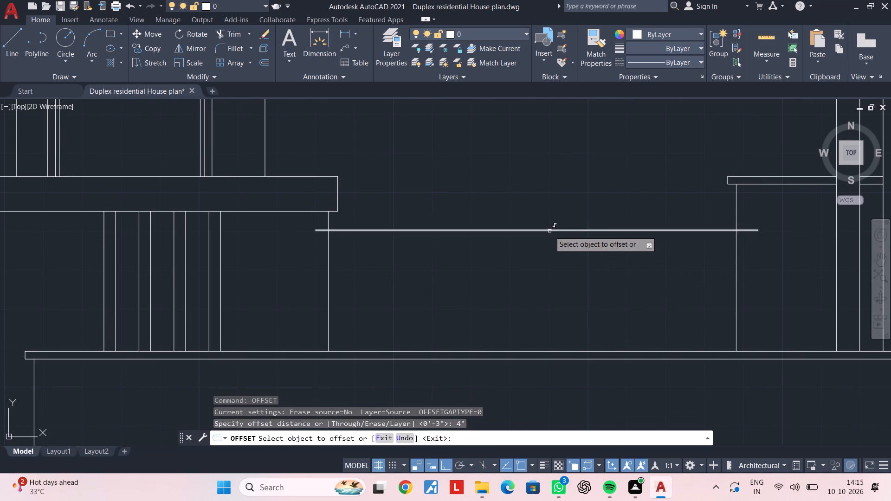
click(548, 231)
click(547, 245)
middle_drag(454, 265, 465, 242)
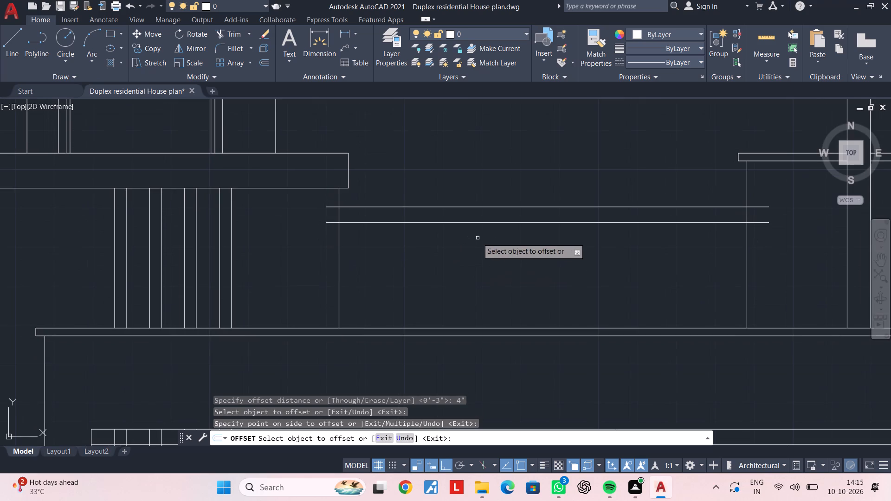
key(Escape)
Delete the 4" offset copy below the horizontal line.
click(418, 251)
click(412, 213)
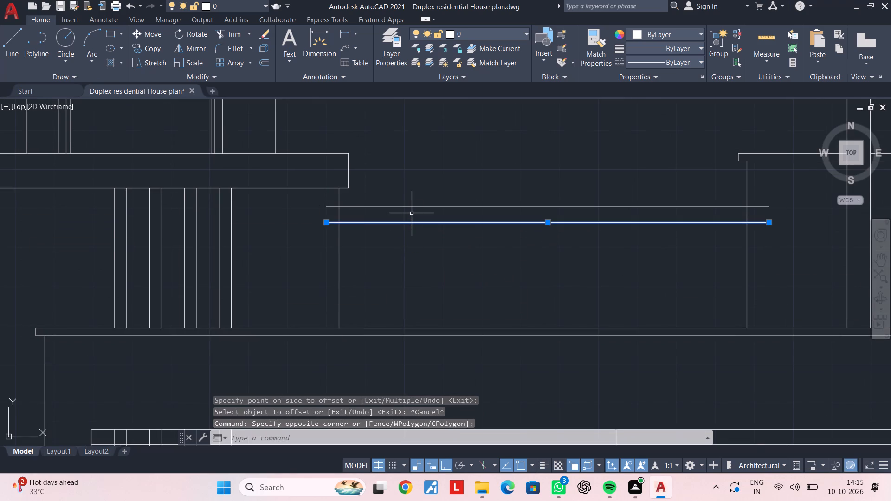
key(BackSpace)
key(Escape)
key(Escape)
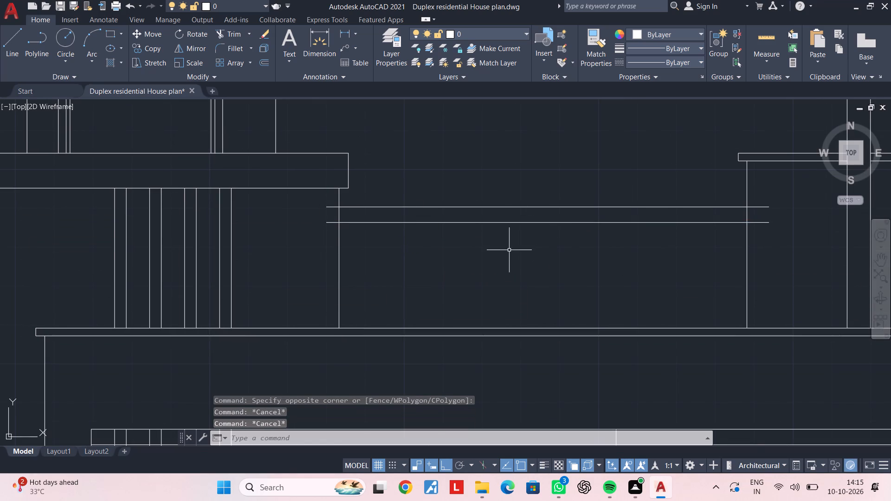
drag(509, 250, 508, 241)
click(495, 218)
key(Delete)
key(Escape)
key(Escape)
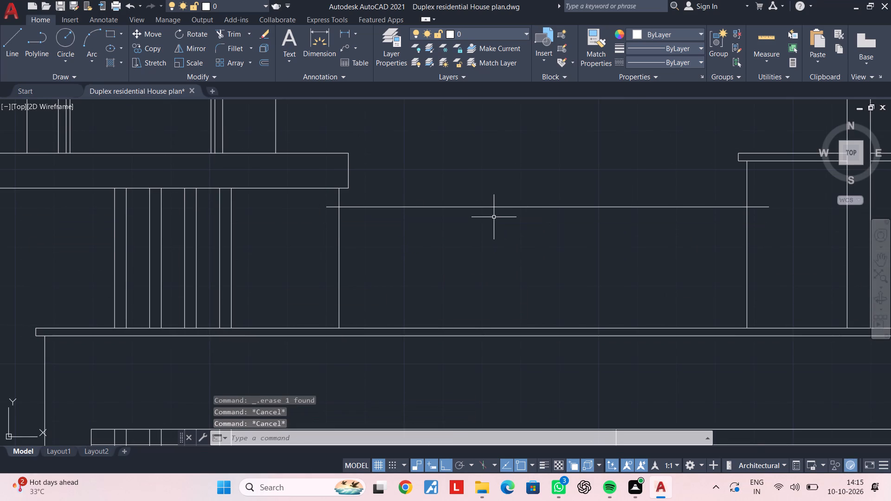
Offset the horizontal line between the roof blocks 3" downward to form the top rail.
text(OF 3")
key(Return)
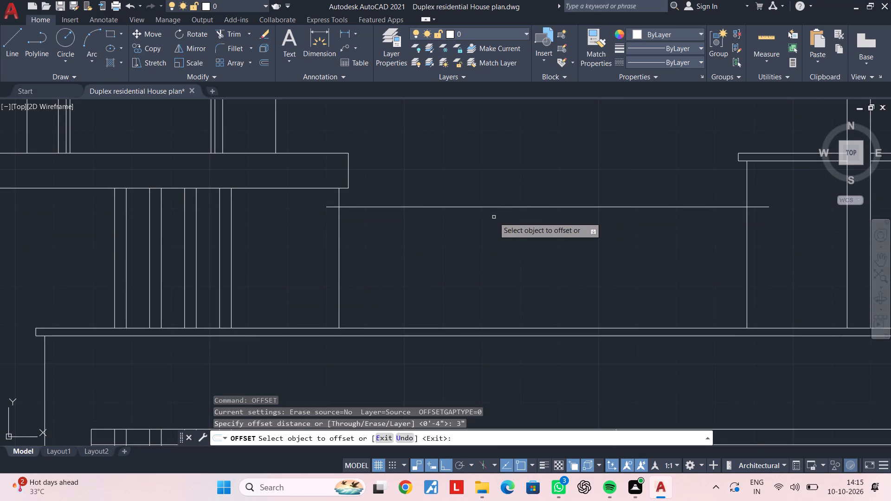
click(494, 208)
click(494, 225)
key(space)
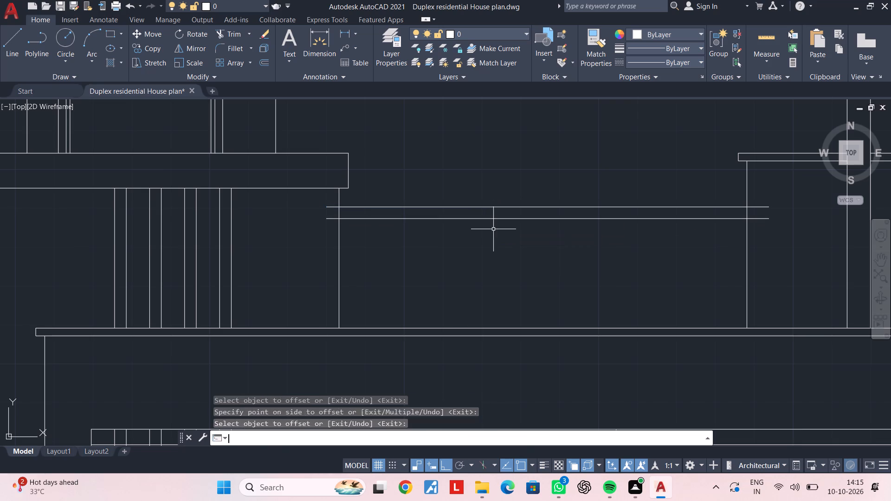
Offset the top rail's lower line 3" downward.
key(space)
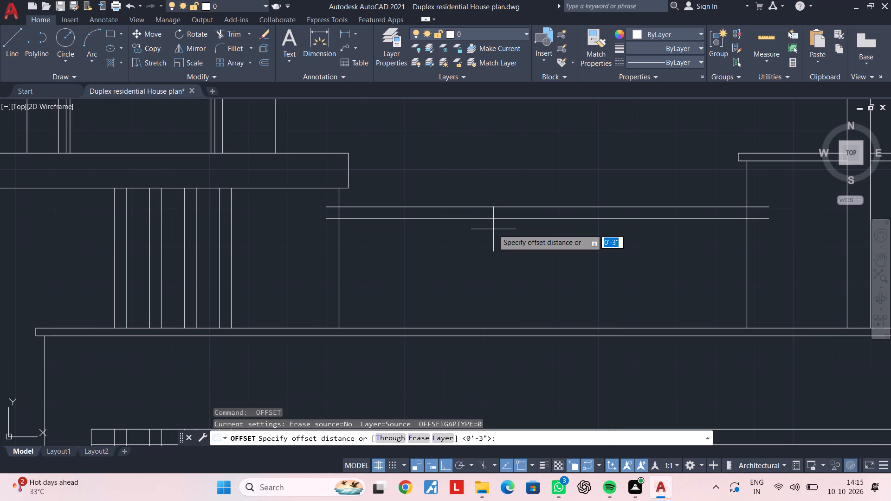
text(3")
key(Return)
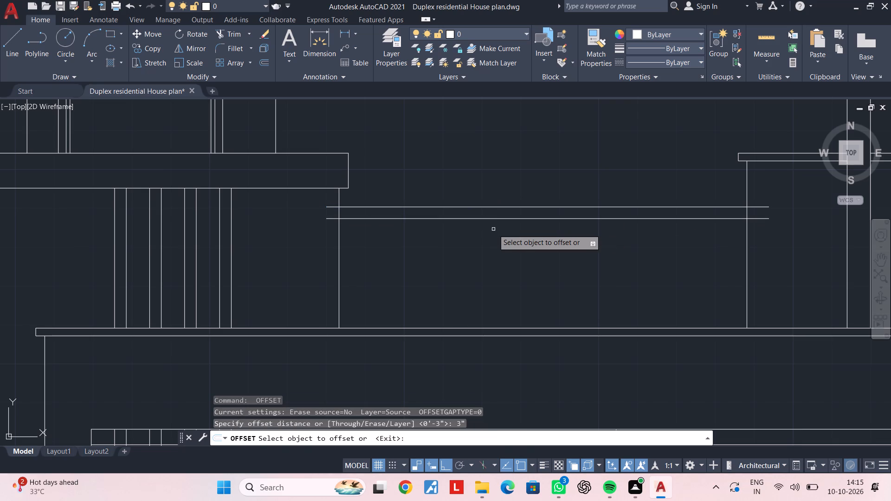
click(479, 219)
click(473, 244)
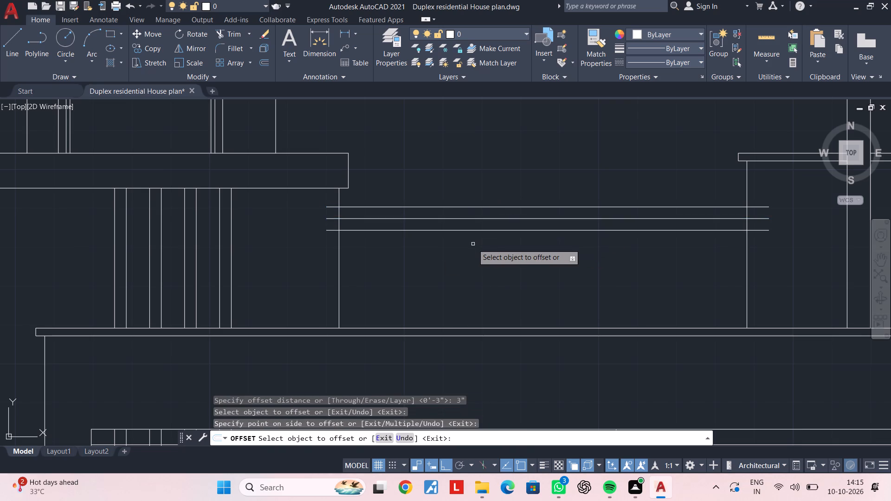
key(Escape)
key(Escape)
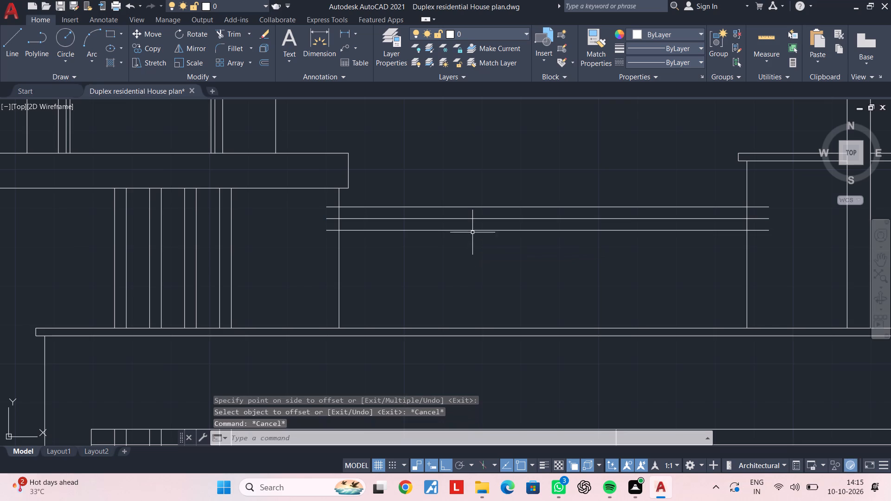
Move the lowest of the three horizontal lines 1" downward.
click(472, 229)
text(M)
key(space)
click(472, 249)
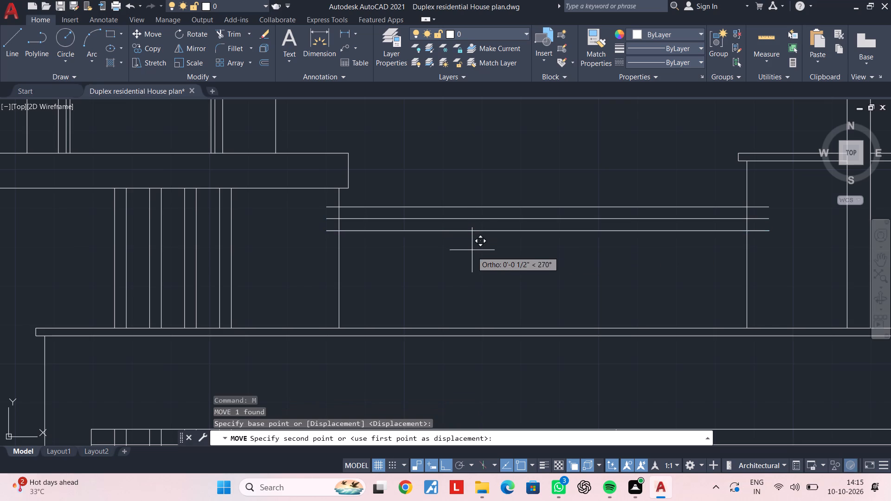
text(1")
key(Return)
key(Escape)
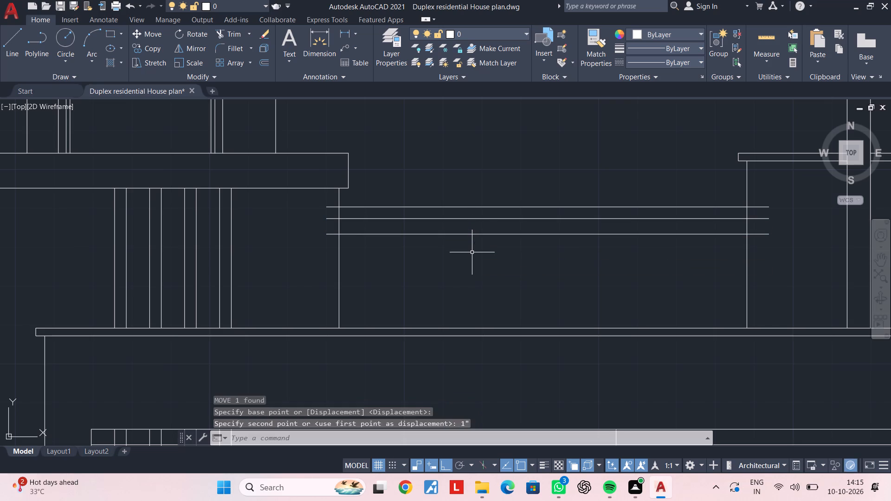
Offset the moved line 2" downward to form the second rail.
key(Escape)
text(OF 2")
key(Return)
click(480, 233)
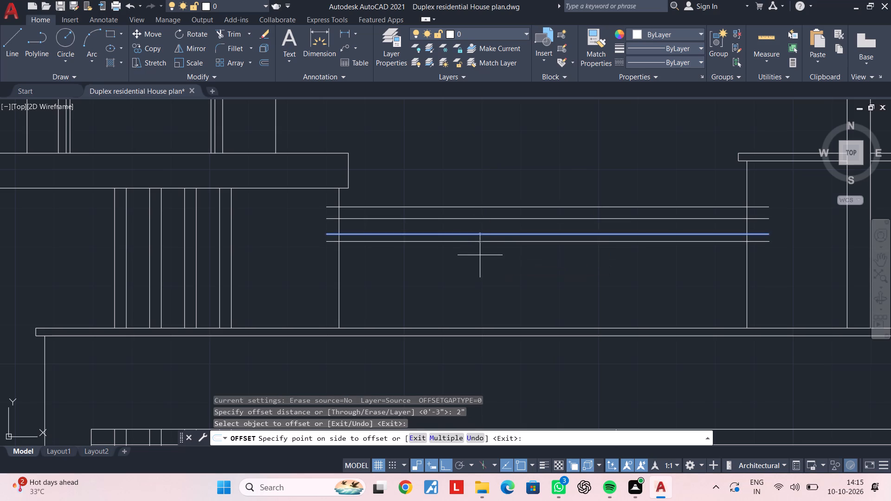
click(480, 255)
key(space)
Add the third rail by offsetting the second rail's lower line 4" downward and that copy another 2" downward.
key(space)
text(4")
key(Return)
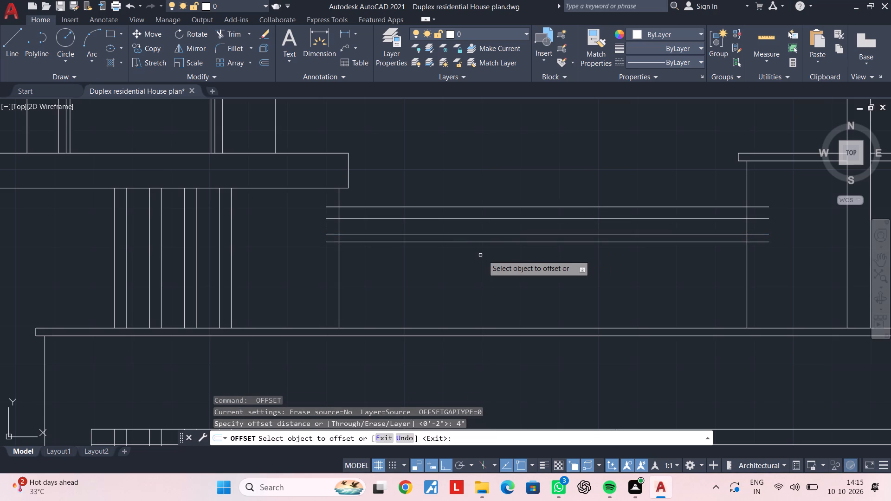
click(484, 242)
click(480, 273)
key(space)
text(2")
key(Return)
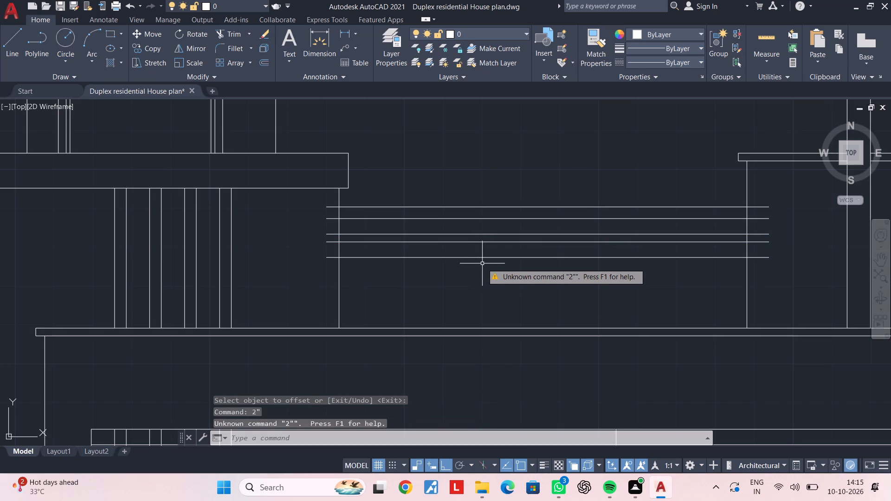
key(space)
text(2")
key(Return)
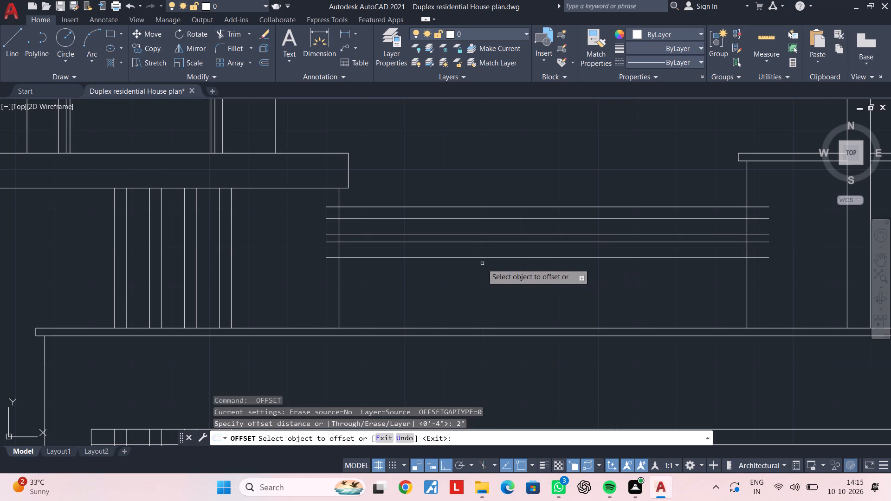
click(491, 257)
click(492, 284)
key(space)
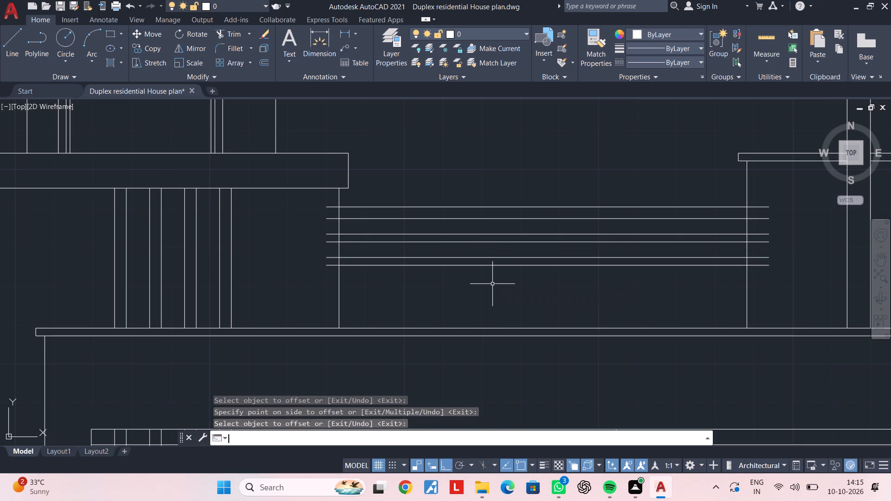
Add the fourth rail by offsetting the third rail's lower line 4" downward and that copy another 2" downward.
key(space)
text(4")
key(Return)
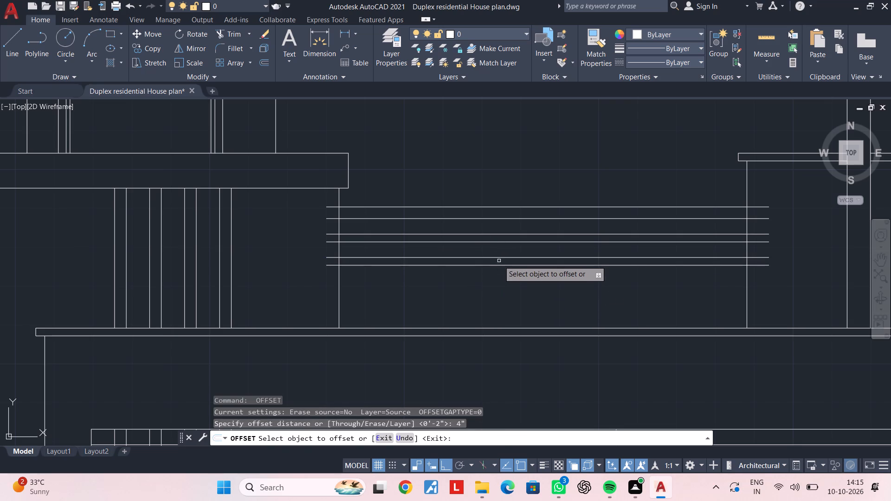
click(499, 266)
click(500, 288)
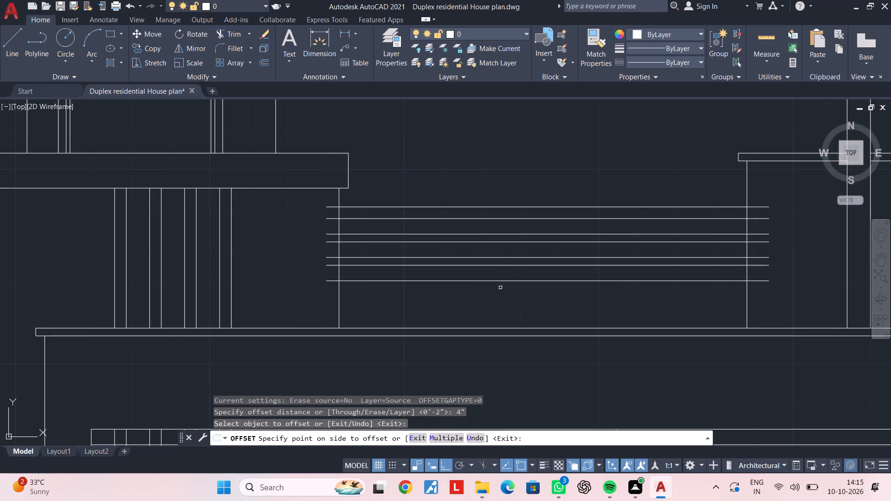
key(space)
key(space)
text(2")
key(Return)
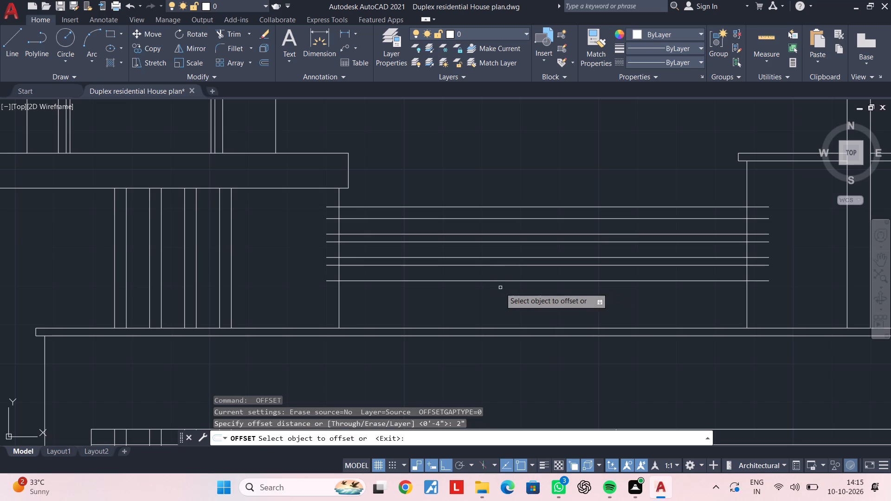
click(504, 280)
click(504, 308)
key(space)
Add the fifth rail by offsetting the fourth rail's lower line 4" downward and that copy another 2" downward.
key(space)
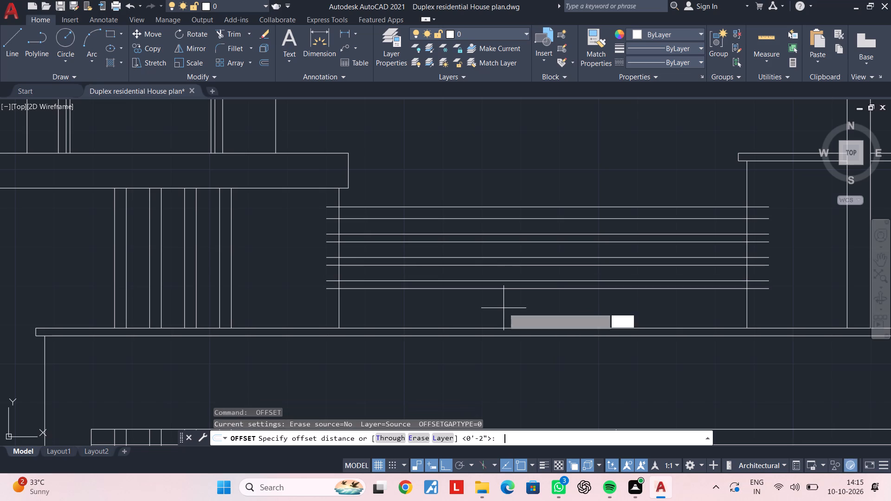
text(4")
key(Return)
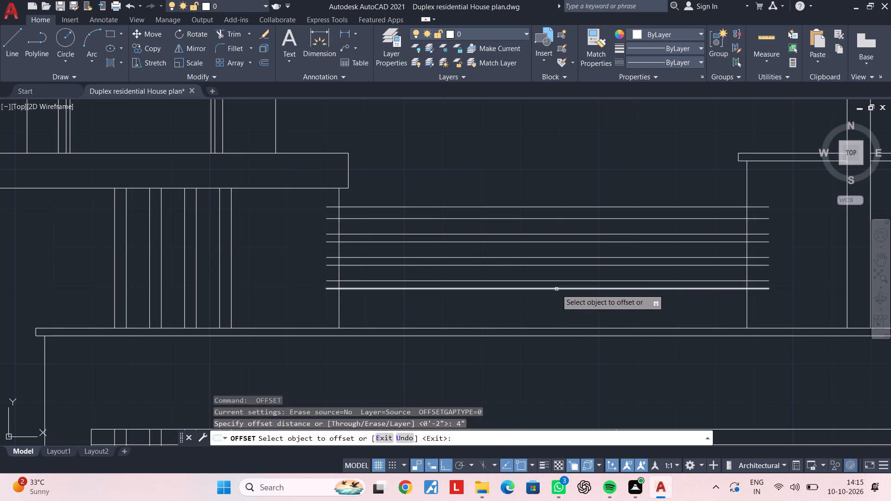
click(556, 288)
click(555, 307)
key(space)
key(space)
text(2")
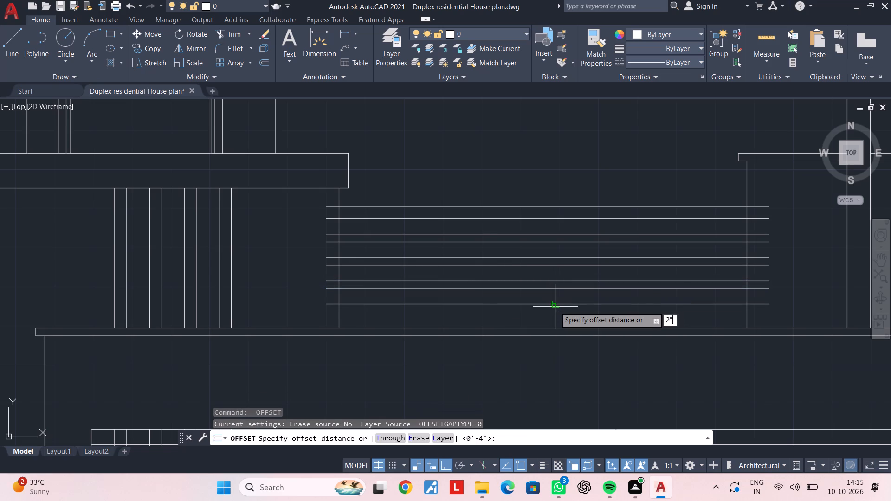
key(Return)
click(545, 304)
click(544, 321)
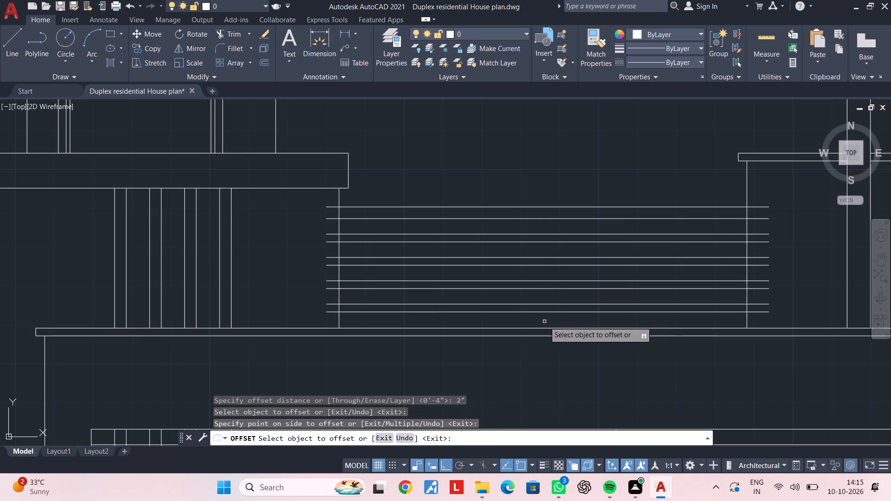
key(Escape)
key(Escape)
Draw a vertical line joining the rails' left ends, from the top rail's upper line to the bottom rail's lower line.
middle_drag(513, 315, 493, 316)
key(Escape)
key(Escape)
middle_drag(415, 315, 453, 314)
key(Escape)
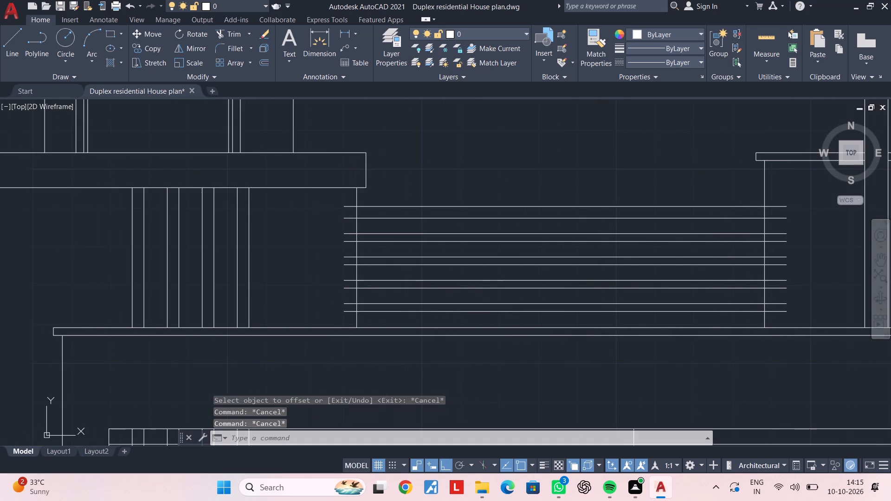
key(Escape)
key(Escape)
middle_drag(471, 301, 448, 302)
key(Escape)
key(Escape)
scroll(320, 251, up, 2)
middle_drag(320, 241, 315, 273)
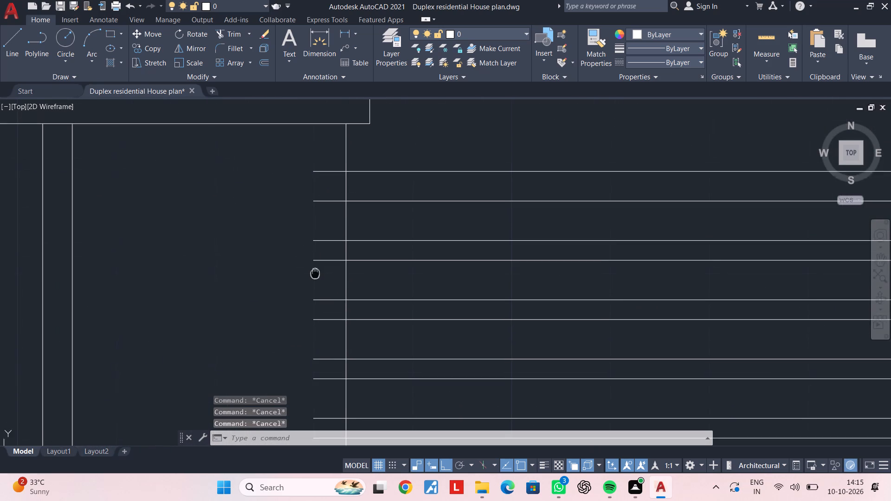
middle_drag(315, 273, 314, 276)
key(Escape)
key(Escape)
text(L)
key(space)
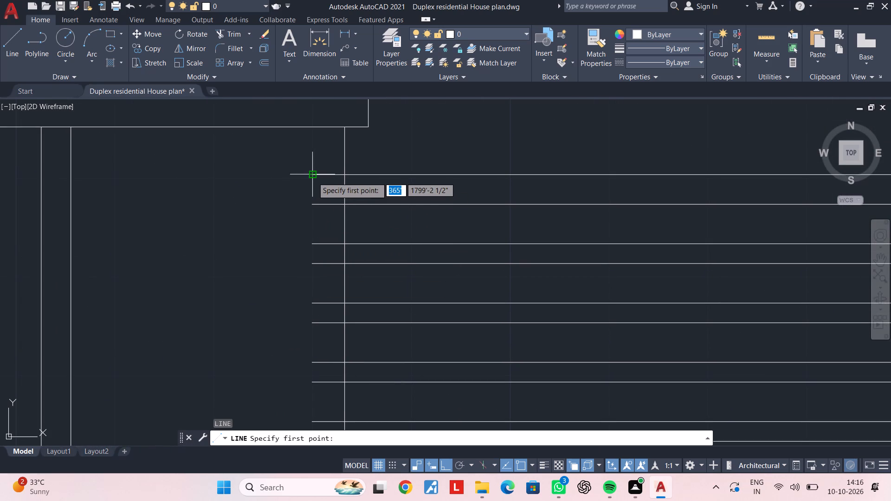
click(313, 177)
middle_drag(306, 308, 308, 239)
click(317, 377)
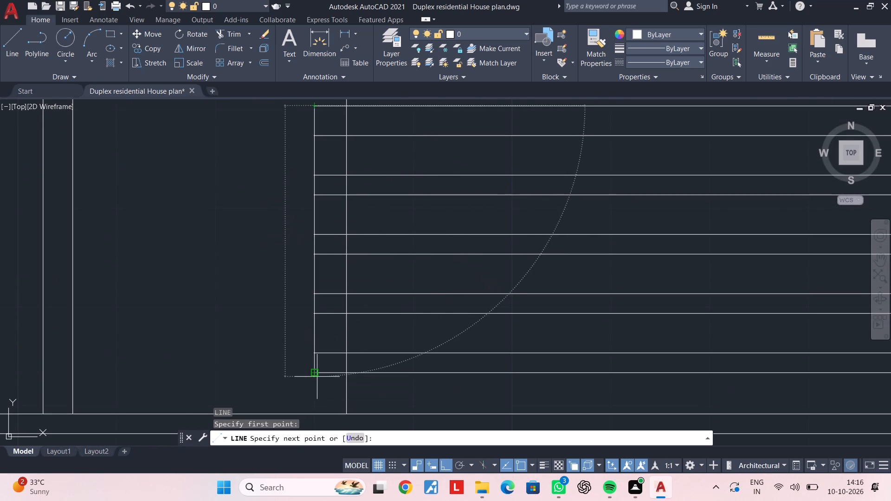
Draw a vertical line joining the rails' right ends, from the top rail's upper line to the bottom rail's lower line.
key(Escape)
key(Escape)
scroll(410, 348, down, 3)
key(Escape)
middle_drag(551, 328, 413, 342)
key(space)
scroll(522, 307, up, 1)
click(541, 294)
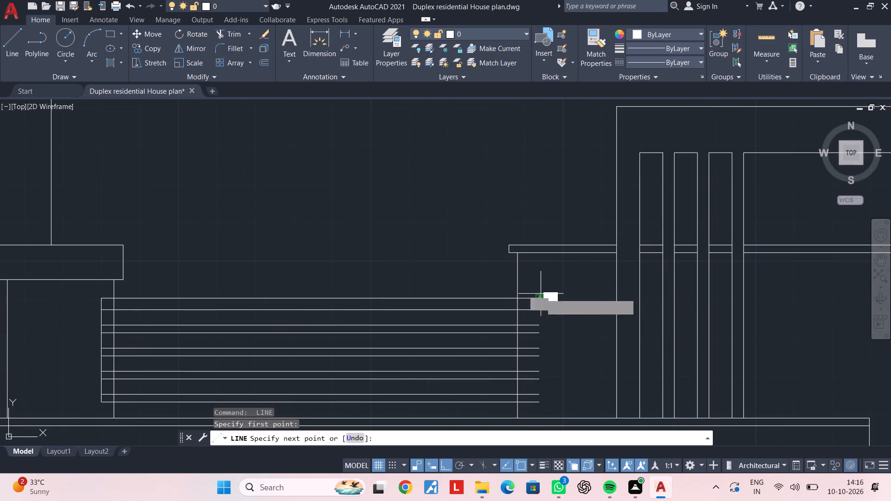
click(541, 408)
key(Escape)
key(Escape)
key(Escape)
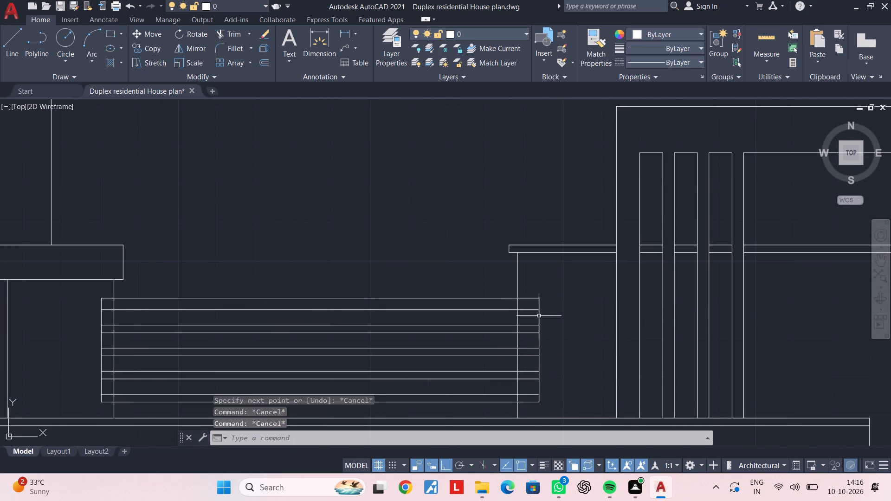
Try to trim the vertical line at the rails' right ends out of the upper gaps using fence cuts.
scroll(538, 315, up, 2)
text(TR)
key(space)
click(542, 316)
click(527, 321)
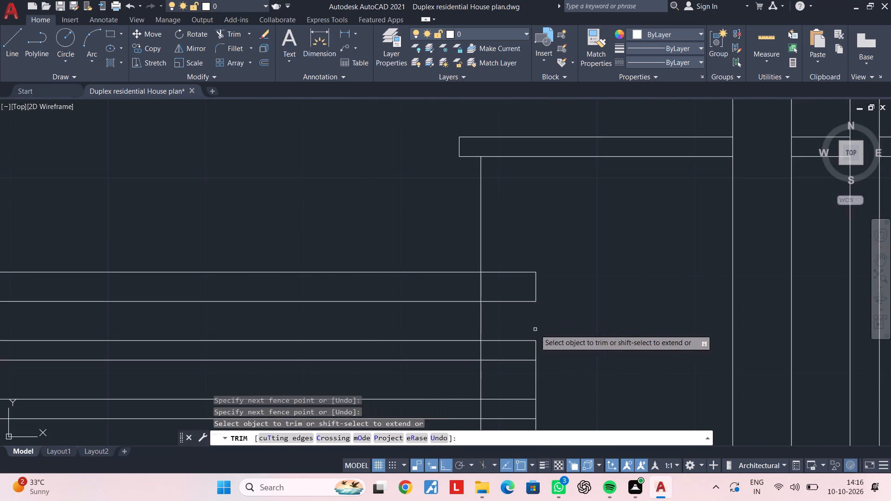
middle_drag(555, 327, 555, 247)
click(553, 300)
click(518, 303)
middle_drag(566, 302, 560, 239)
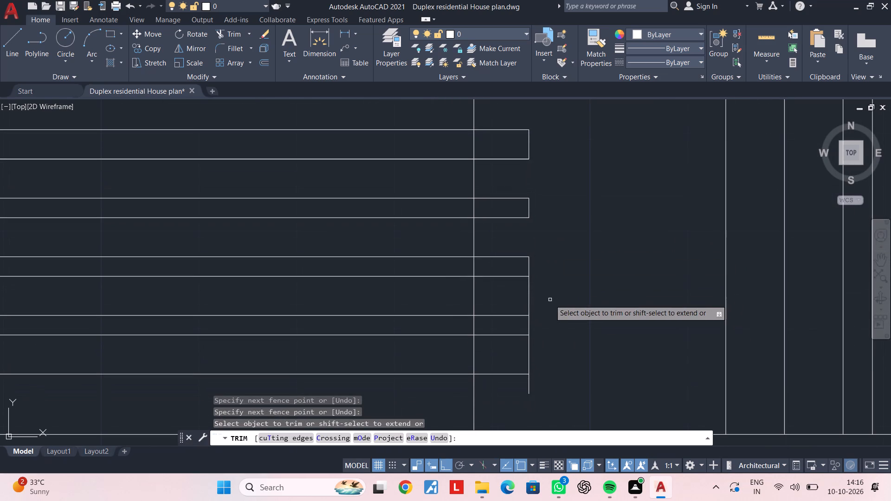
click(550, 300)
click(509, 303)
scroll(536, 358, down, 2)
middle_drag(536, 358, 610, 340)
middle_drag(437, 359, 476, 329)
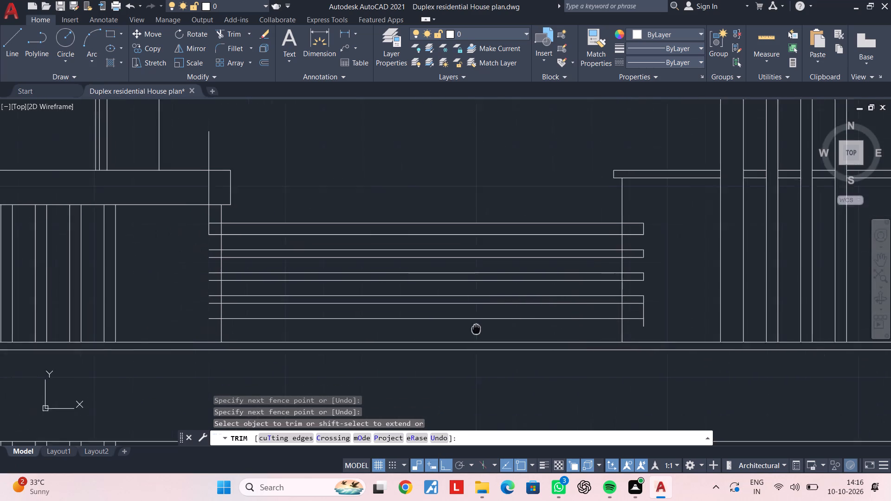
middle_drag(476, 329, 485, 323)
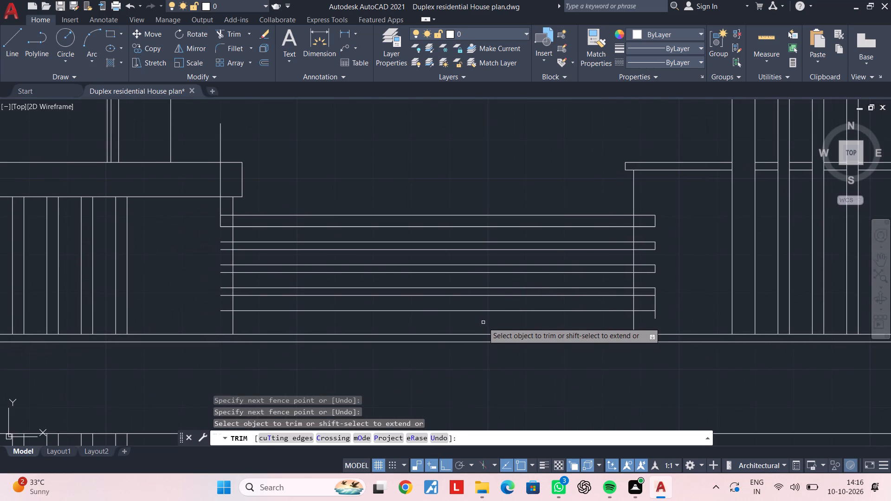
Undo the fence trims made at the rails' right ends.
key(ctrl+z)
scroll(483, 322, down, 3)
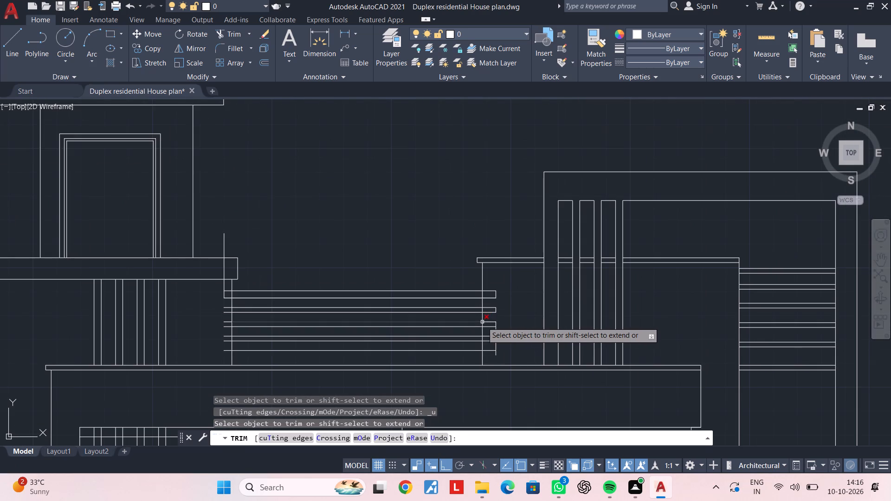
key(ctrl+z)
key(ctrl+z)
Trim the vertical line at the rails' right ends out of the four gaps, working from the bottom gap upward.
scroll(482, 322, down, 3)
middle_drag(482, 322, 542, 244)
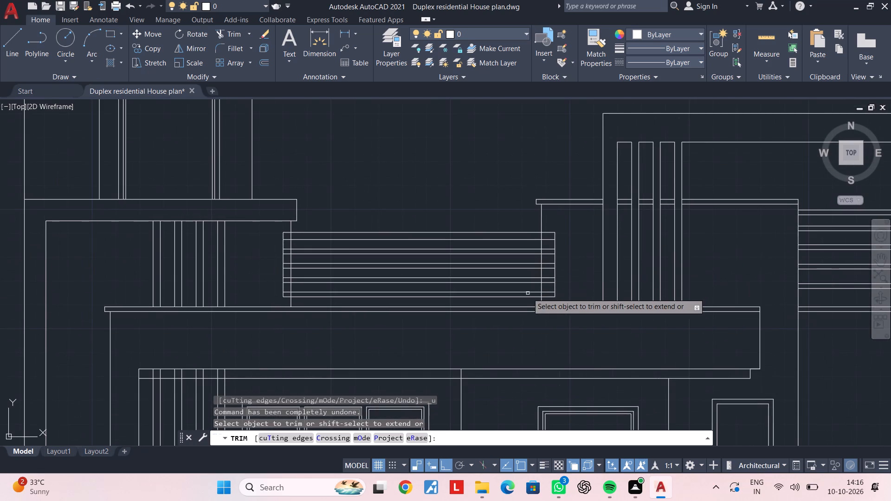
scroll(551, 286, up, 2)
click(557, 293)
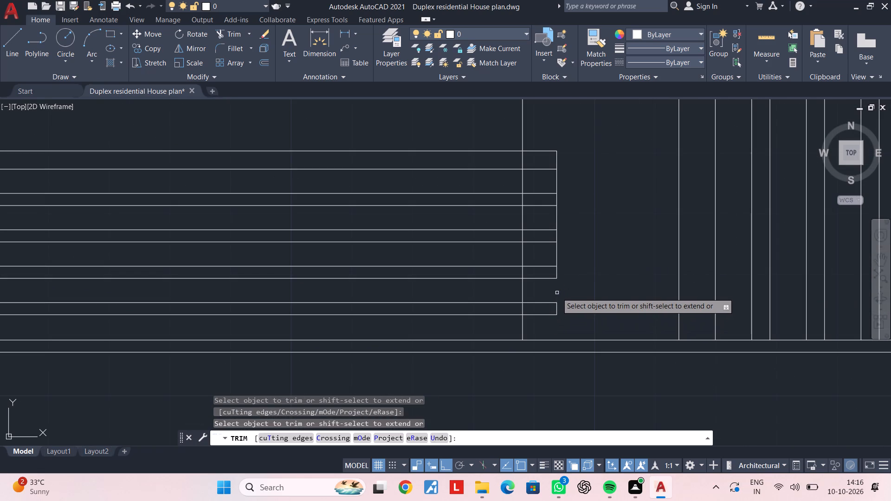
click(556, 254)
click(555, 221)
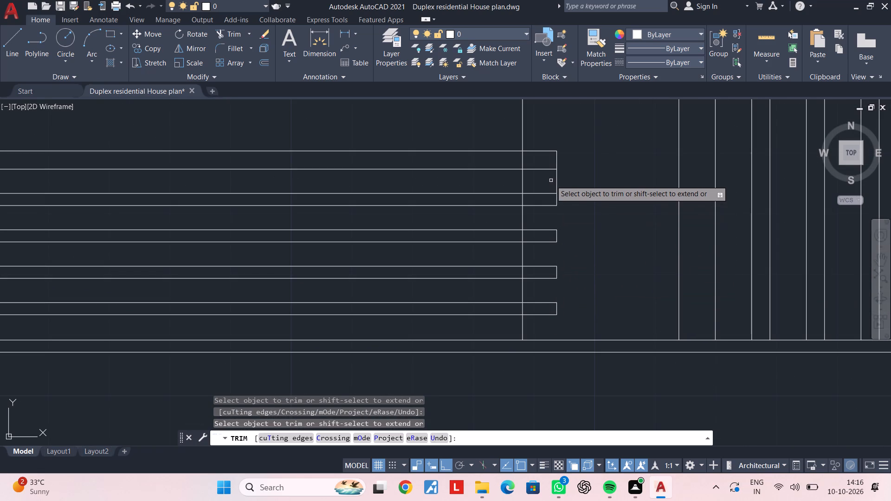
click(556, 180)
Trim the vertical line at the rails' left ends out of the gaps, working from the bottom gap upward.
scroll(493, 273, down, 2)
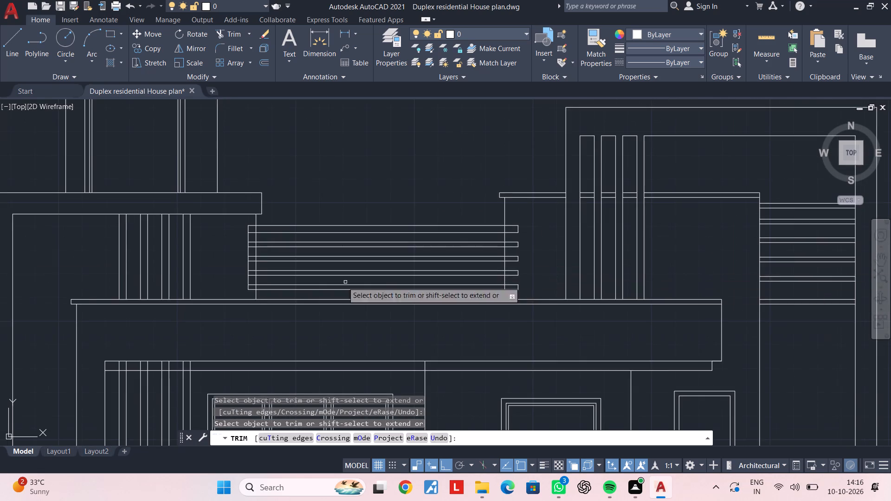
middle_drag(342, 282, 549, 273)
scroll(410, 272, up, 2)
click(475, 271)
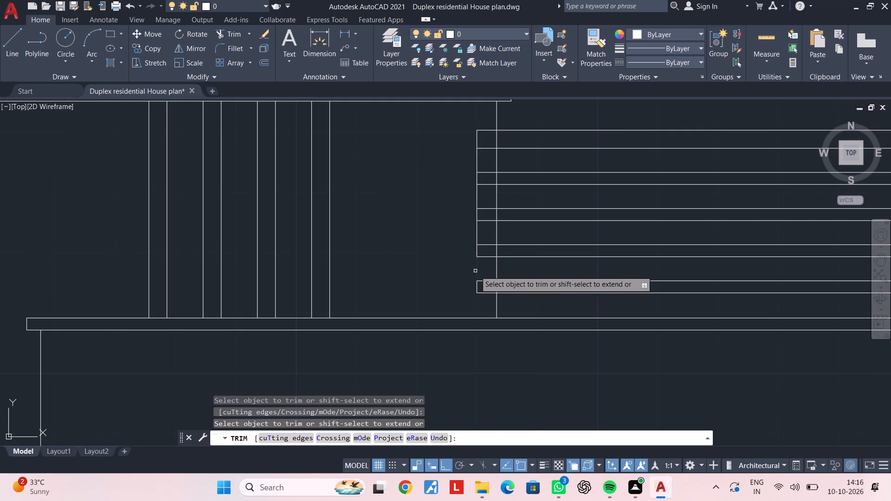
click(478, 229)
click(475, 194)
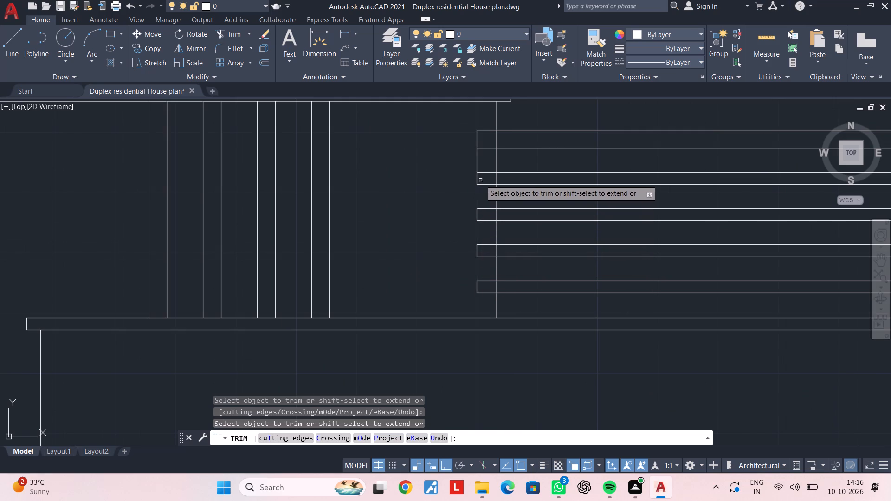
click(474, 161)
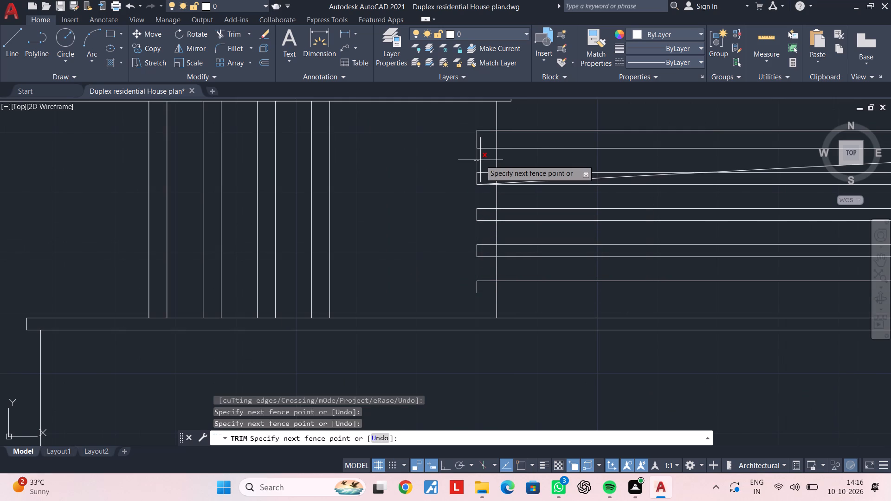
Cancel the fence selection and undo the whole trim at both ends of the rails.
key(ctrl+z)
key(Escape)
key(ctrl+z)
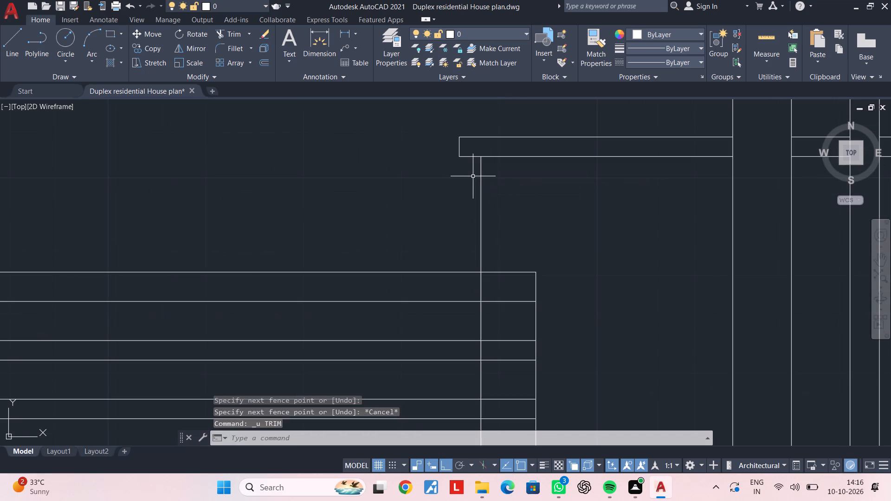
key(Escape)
Trim the vertical line at the rails' right ends out of all four gaps between the rails.
scroll(479, 199, down, 2)
key(t)
key(r)
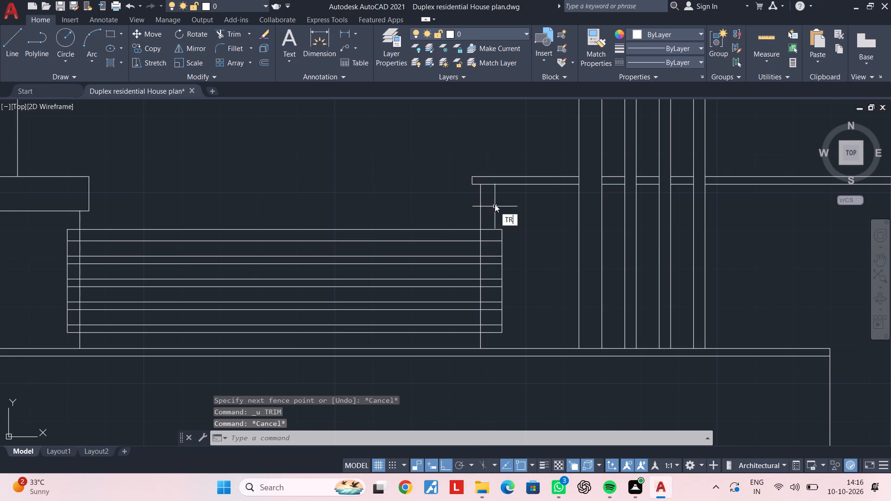
key(space)
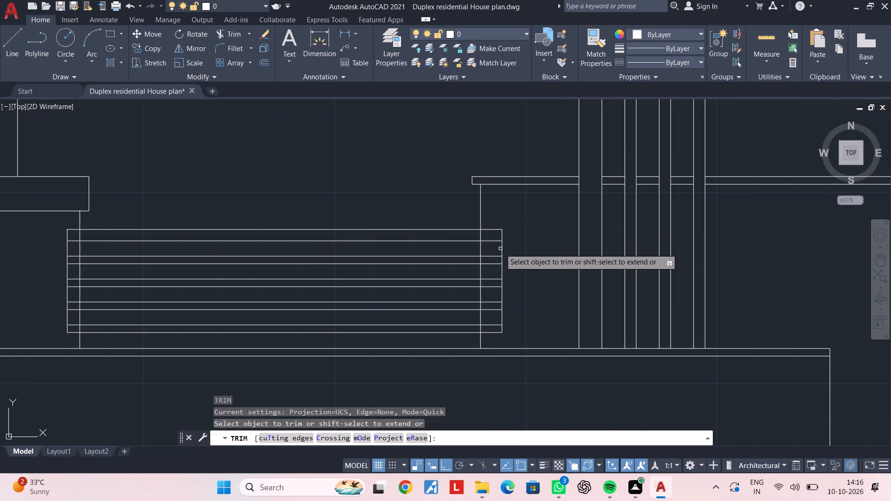
click(501, 249)
scroll(501, 276, up, 1)
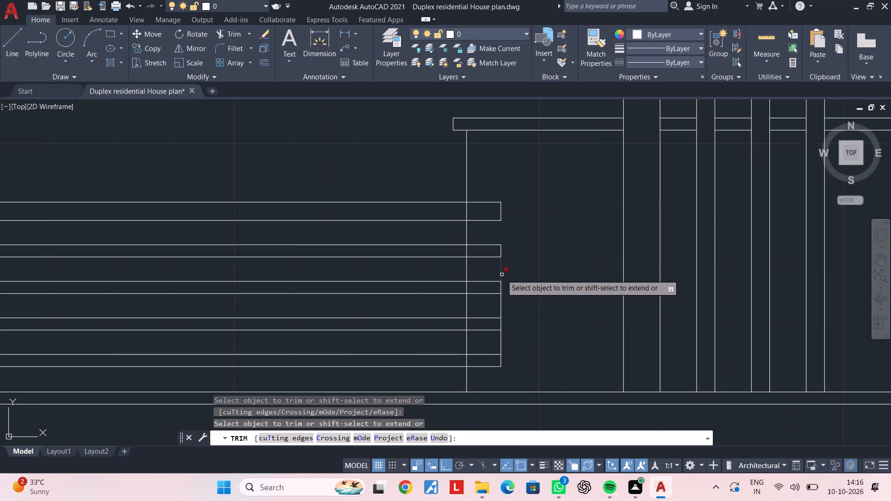
click(502, 273)
click(500, 310)
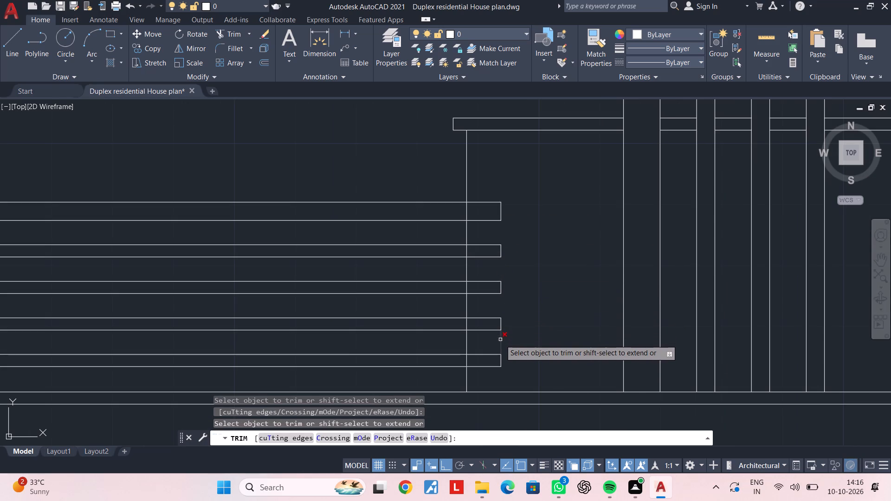
click(500, 340)
Trim the vertical line at the rails' left ends out of all four gaps between the rails.
scroll(468, 342, down, 2)
middle_drag(470, 341, 638, 317)
scroll(379, 320, up, 2)
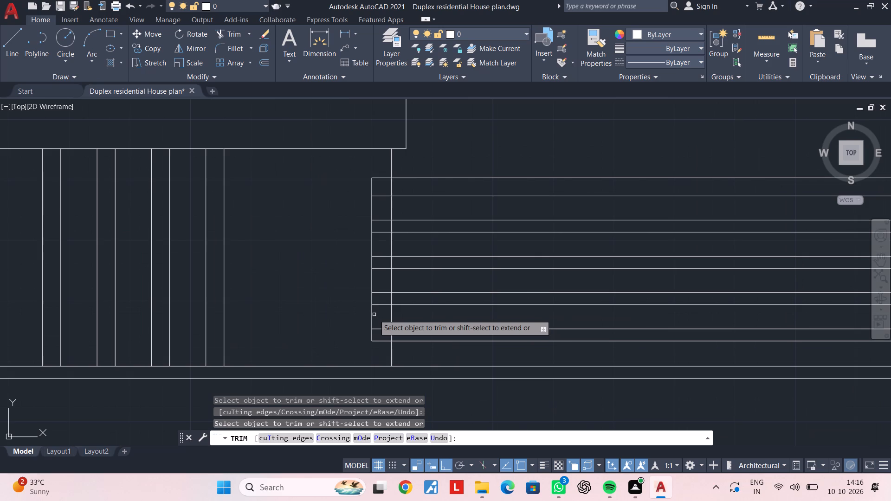
click(372, 315)
click(373, 280)
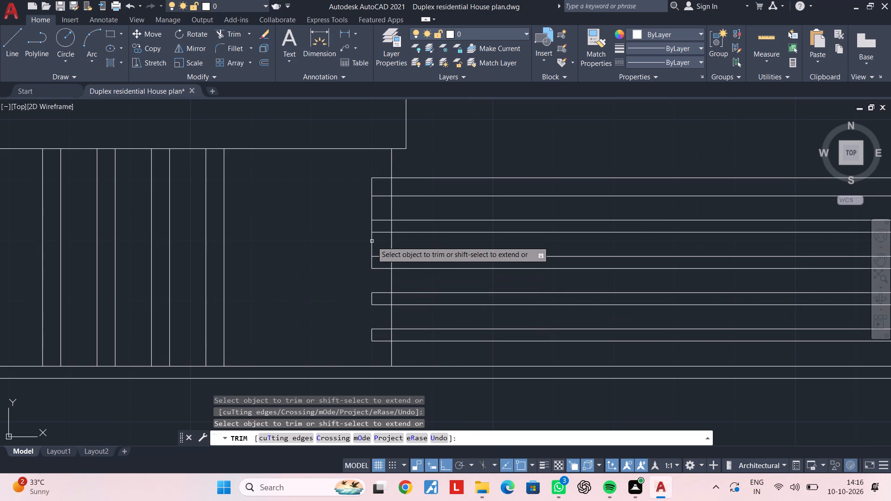
click(371, 241)
click(372, 209)
scroll(375, 217, down, 1)
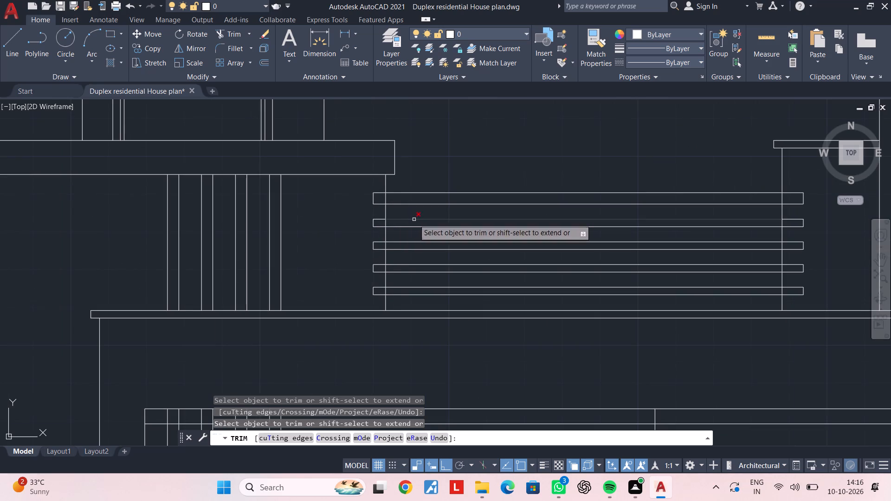
key(Escape)
key(Escape)
key(Escape)
key(Escape)
key(Escape)
key(Escape)
Draw a 1 1/2" radius circle centred on the midpoint of the top rail's left end line.
scroll(374, 210, up, 1)
middle_drag(375, 212, 354, 249)
key(Escape)
key(Escape)
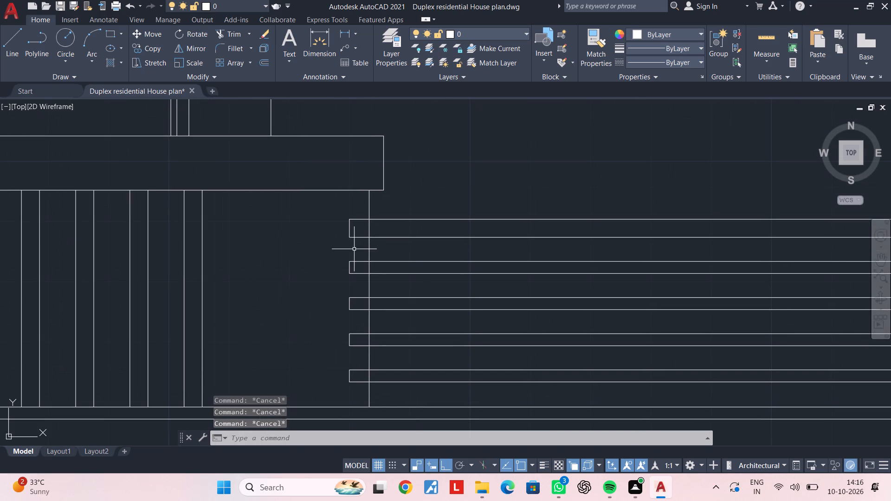
text(C)
key(space)
scroll(351, 239, up, 3)
click(337, 193)
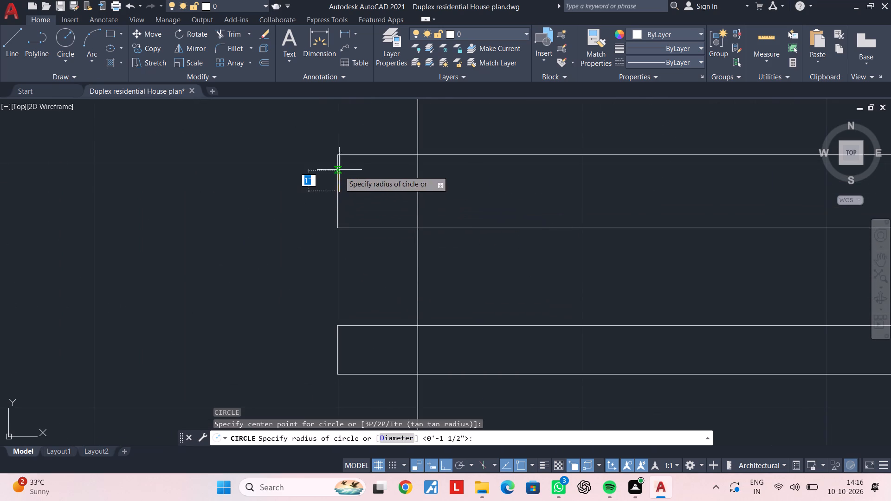
click(339, 157)
scroll(354, 291, down, 2)
middle_drag(353, 294, 358, 196)
key(Escape)
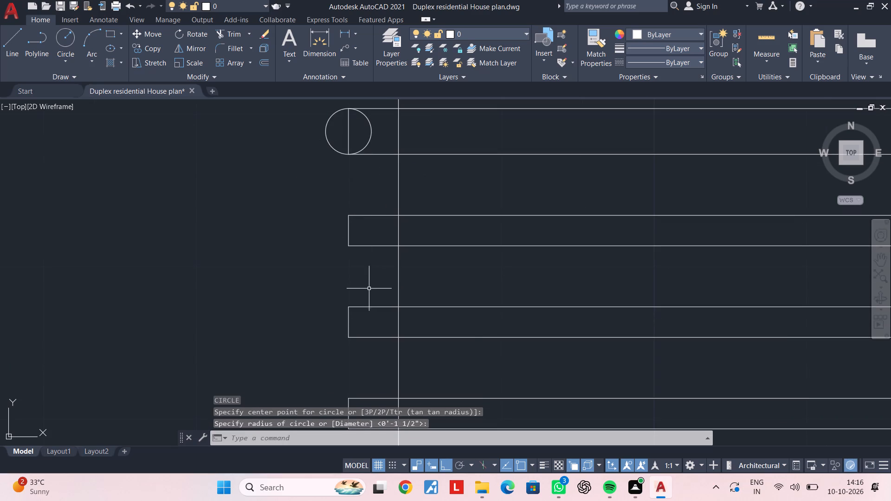
Draw 1" radius circles centred on the midpoints of the second and third rails' left end lines.
key(space)
click(350, 231)
click(350, 213)
scroll(358, 225, down, 2)
middle_drag(358, 226, 359, 213)
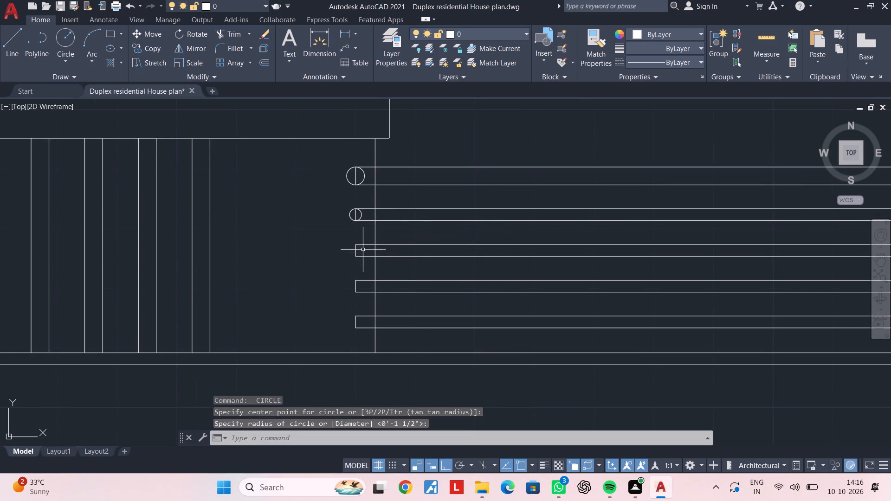
key(space)
scroll(355, 261, up, 2)
click(349, 235)
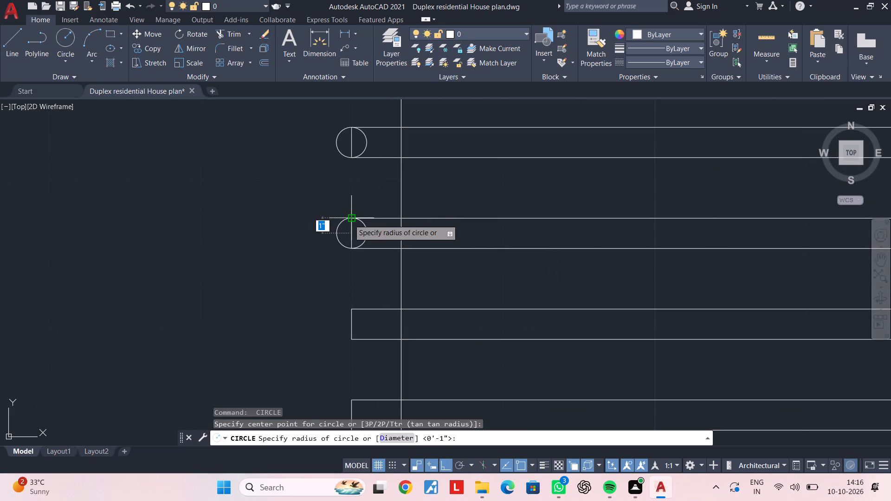
click(349, 219)
Draw 1" radius circles centred on the midpoints of the fourth and fifth rails' left end lines.
scroll(362, 261, down, 3)
middle_drag(363, 264, 371, 226)
key(space)
scroll(368, 271, up, 1)
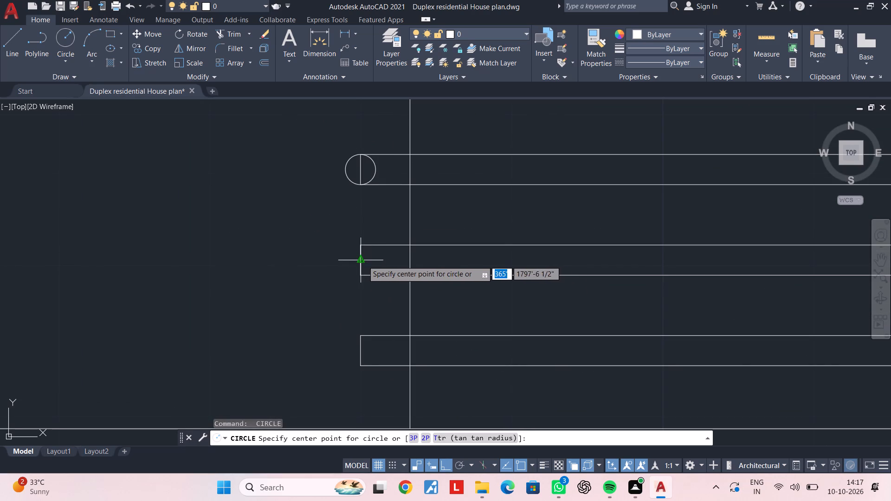
click(363, 261)
click(363, 249)
key(Escape)
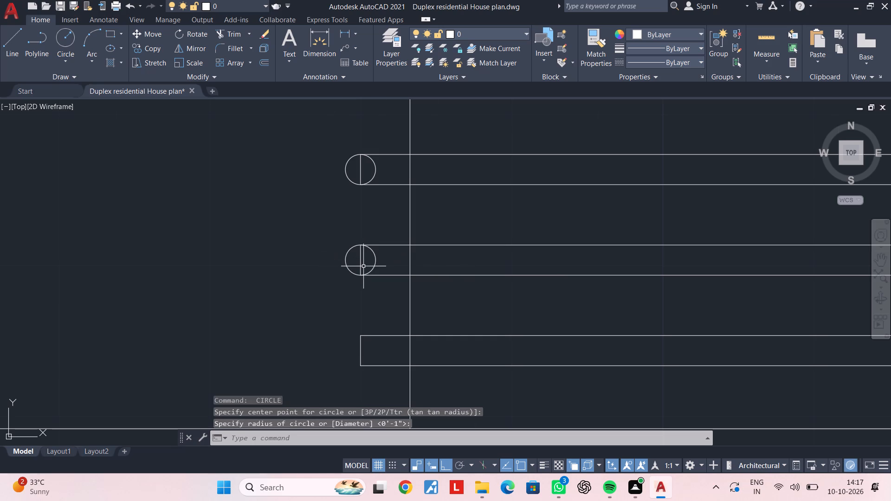
scroll(363, 266, up, 1)
middle_drag(368, 282, 364, 206)
key(space)
click(355, 323)
click(355, 299)
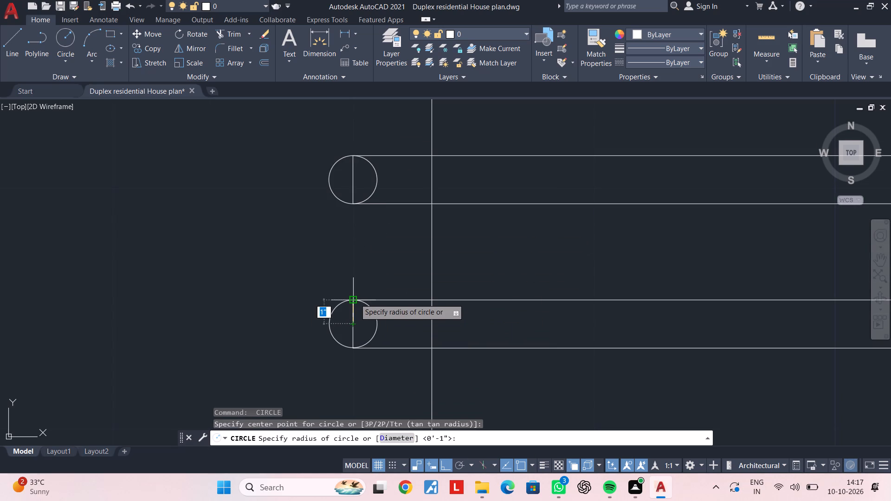
key(Escape)
scroll(362, 305, down, 4)
middle_drag(382, 324, 372, 348)
key(Escape)
key(Escape)
Trim the circle's inner half and the vertical end line at the fifth rail's left end, leaving a rounded cap.
key(t)
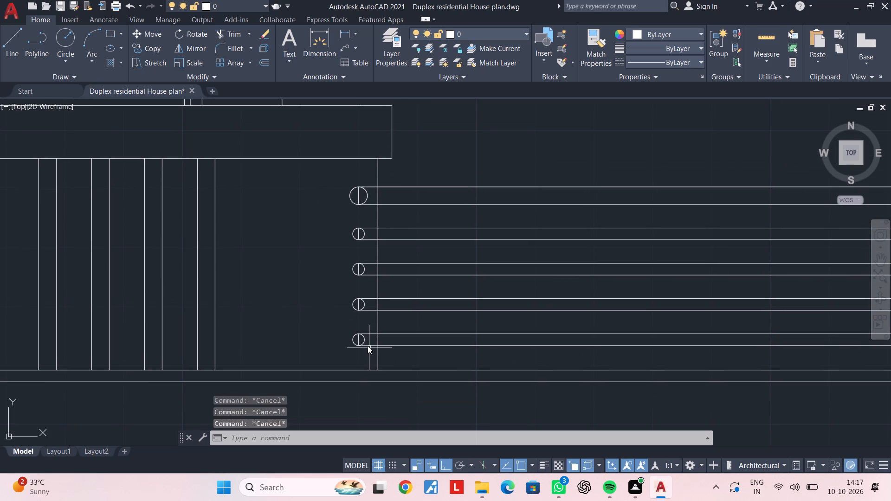
key(r)
key(space)
scroll(367, 347, down, 2)
scroll(363, 349, up, 3)
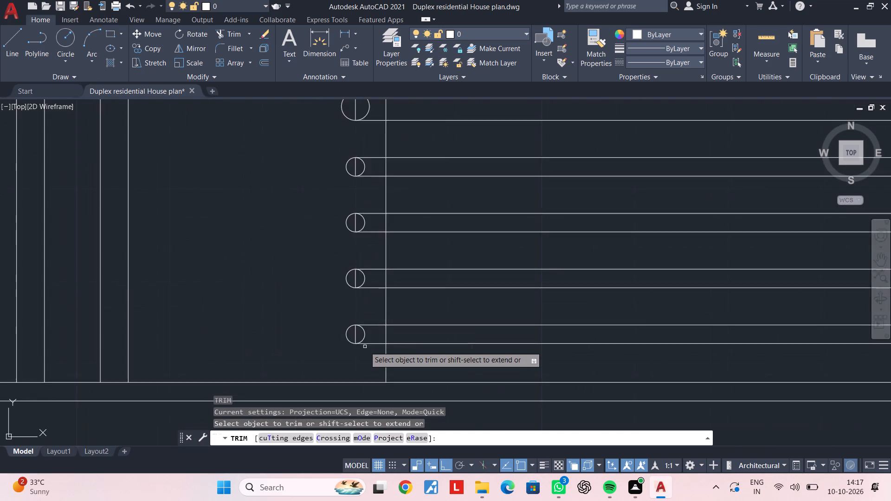
scroll(365, 347, up, 2)
click(357, 330)
click(337, 326)
Trim the inner half-circles and vertical end lines at the fourth and third rails' left ends, leaving rounded caps.
scroll(338, 279, down, 1)
middle_drag(341, 279, 339, 373)
scroll(343, 311, up, 1)
click(352, 304)
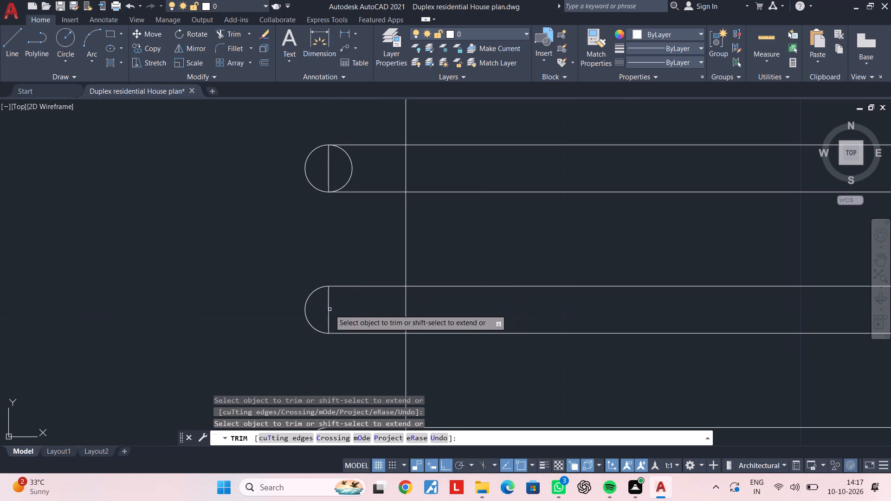
click(329, 309)
middle_drag(338, 291, 336, 400)
click(347, 269)
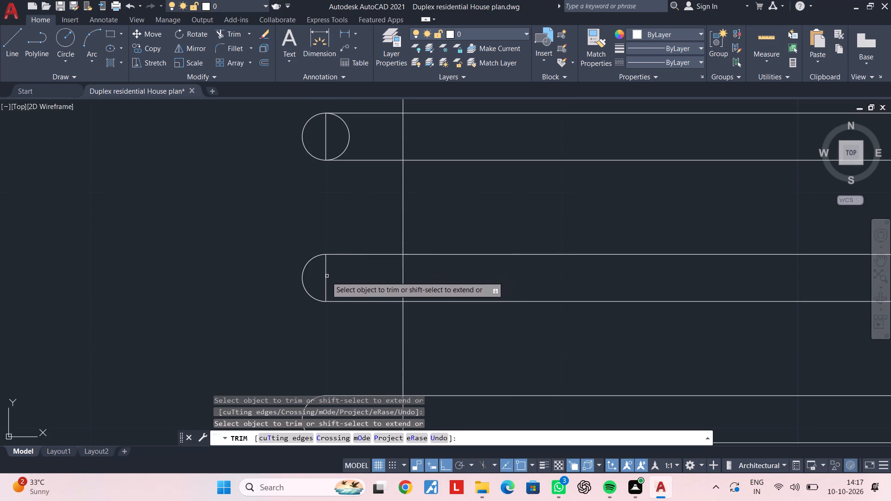
click(325, 277)
Trim the inner half-circle and vertical end line at the second rail's left end, leaving a rounded cap.
scroll(347, 215, down, 4)
middle_drag(355, 221, 353, 310)
scroll(345, 301, up, 4)
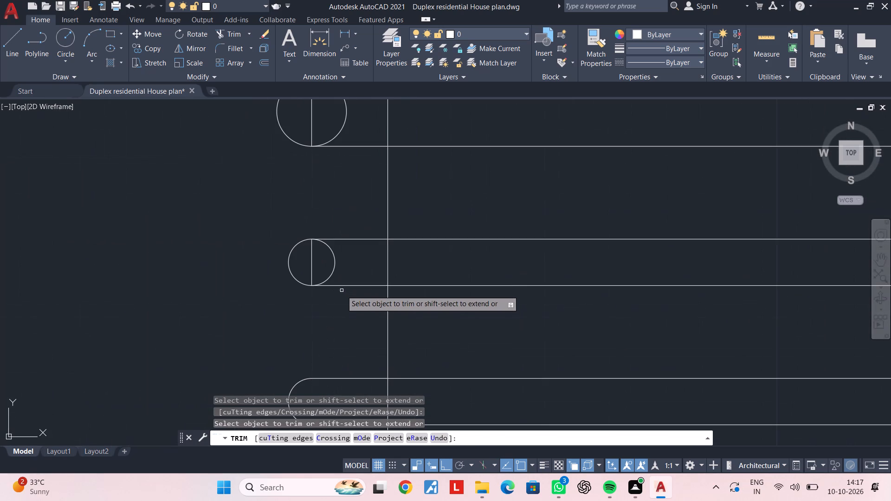
click(335, 266)
click(315, 264)
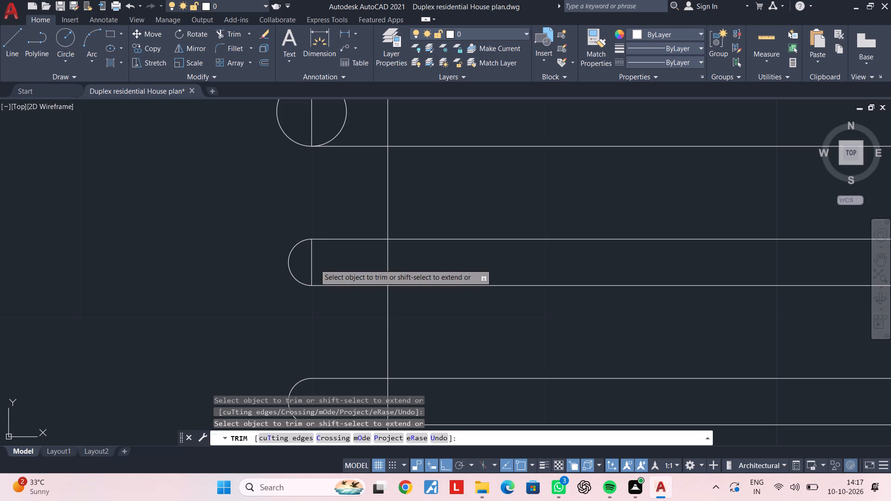
click(310, 264)
Trim the inner half-circle and vertical end line at the top rail's left end, leaving a rounded cap.
scroll(317, 267, down, 5)
middle_drag(320, 237, 323, 312)
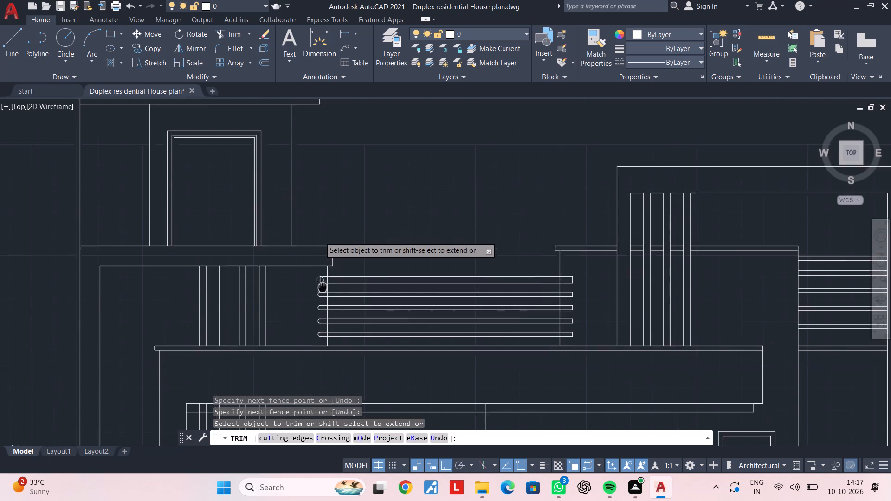
middle_drag(323, 312, 323, 323)
scroll(322, 321, up, 5)
click(323, 310)
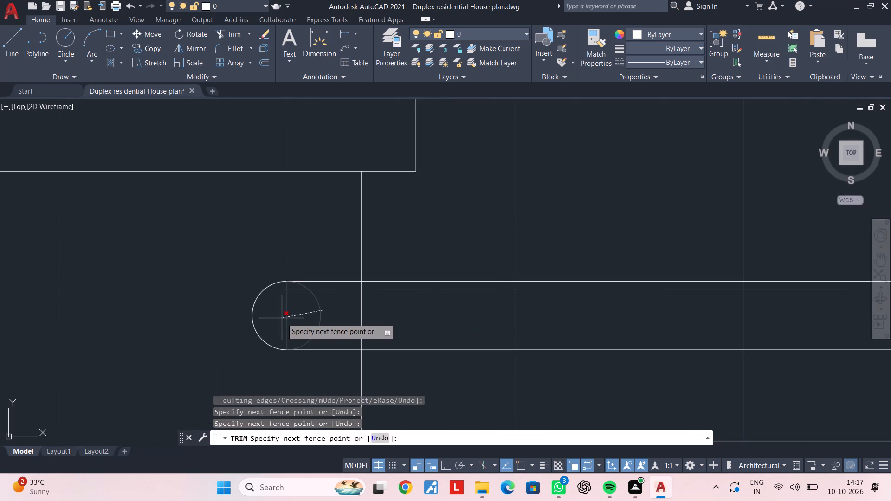
click(282, 318)
scroll(298, 321, down, 4)
middle_drag(348, 321, 339, 250)
key(Escape)
Draw a 1 1/2" radius circle centred on the midpoint of the top rail's right end line.
scroll(485, 295, down, 2)
middle_drag(498, 297, 408, 285)
key(Escape)
key(Escape)
scroll(464, 260, up, 3)
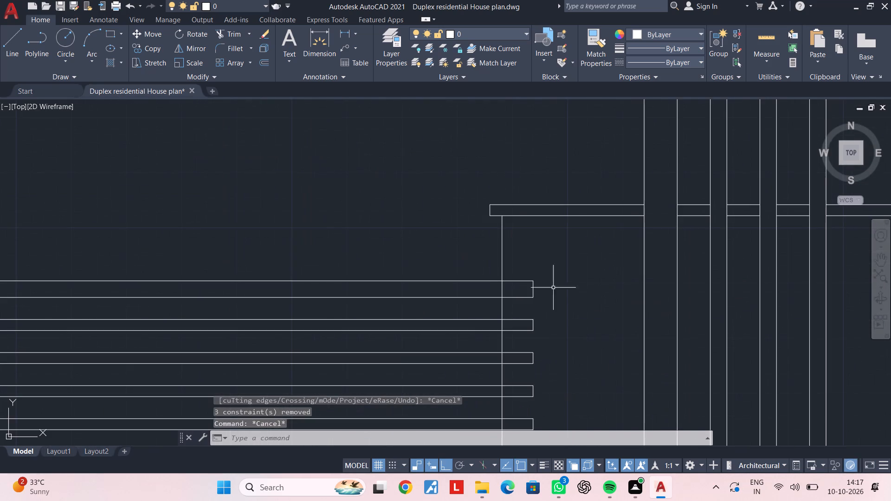
middle_drag(553, 288, 414, 247)
key(Escape)
key(Escape)
text(C)
key(space)
scroll(400, 250, up, 2)
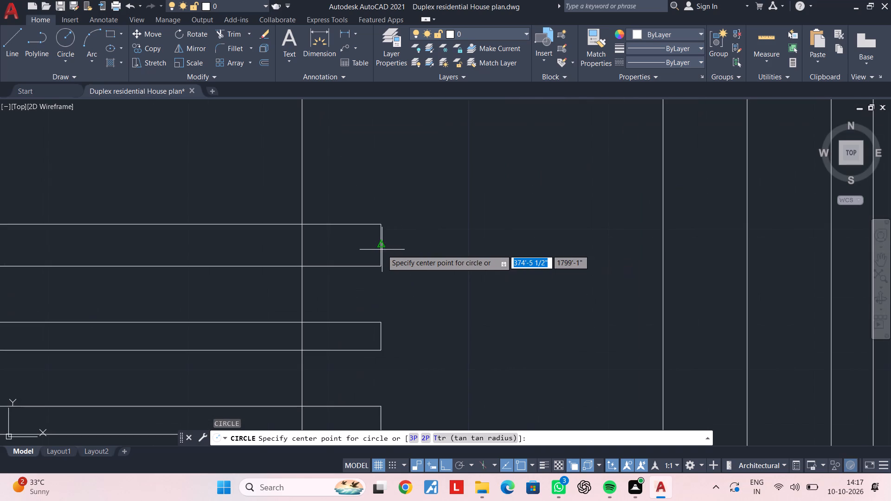
click(381, 250)
click(381, 225)
key(Escape)
Draw 1" radius circles centred on the midpoints of the second and third rails' right end lines.
scroll(390, 286, down, 1)
middle_drag(390, 287, 384, 234)
key(space)
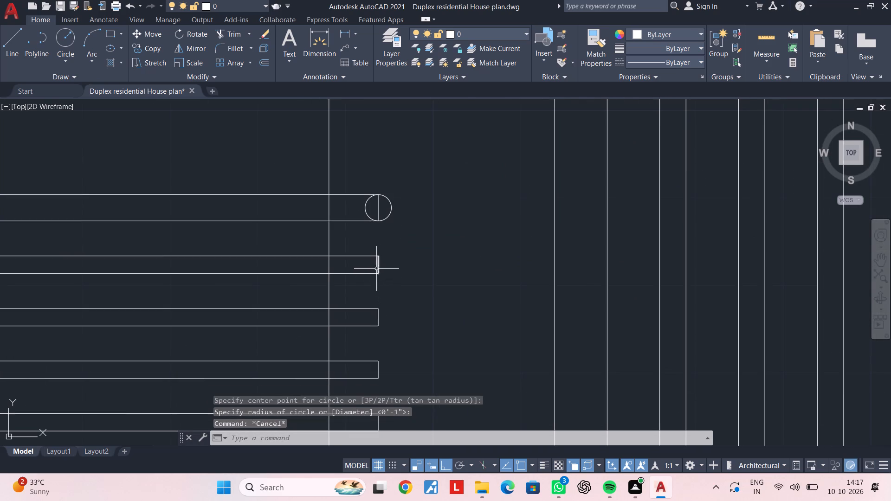
key(space)
click(377, 268)
click(378, 258)
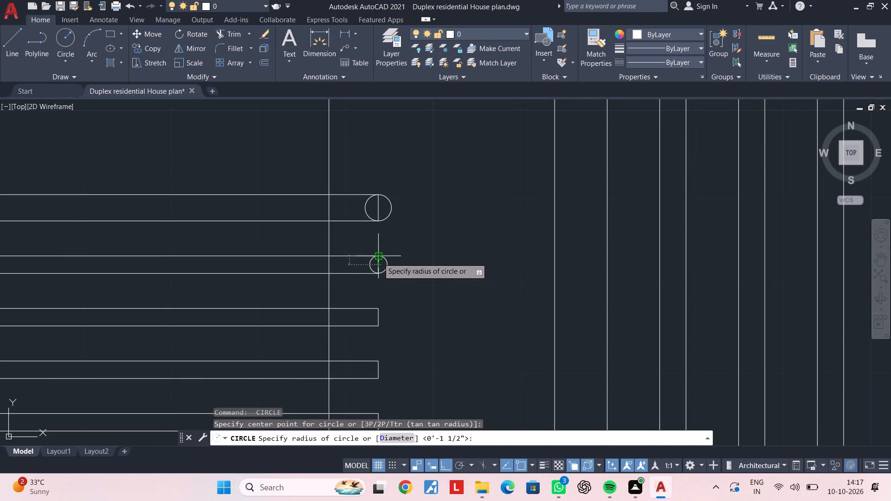
scroll(388, 291, down, 1)
middle_drag(388, 291, 378, 232)
key(space)
scroll(374, 254, up, 2)
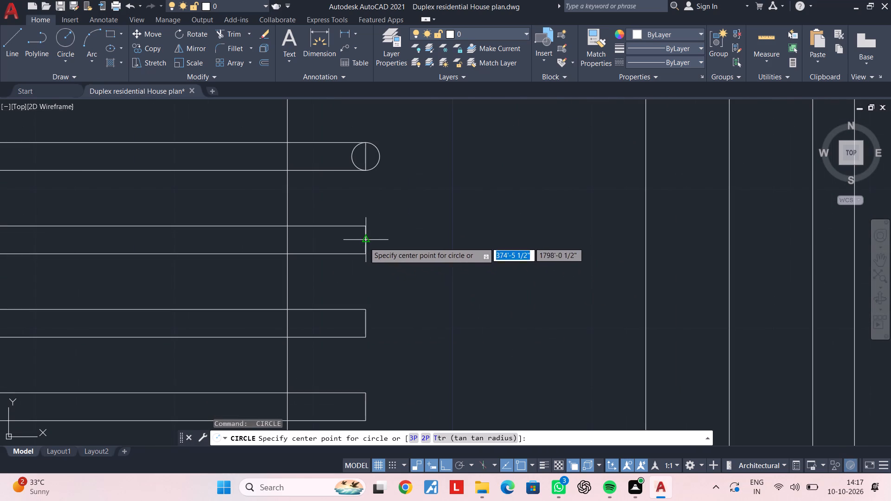
click(363, 242)
click(363, 229)
Draw 1" radius circles centred on the midpoints of the fourth and fifth rails' right end lines.
scroll(381, 273, down, 1)
middle_drag(381, 274, 391, 222)
key(space)
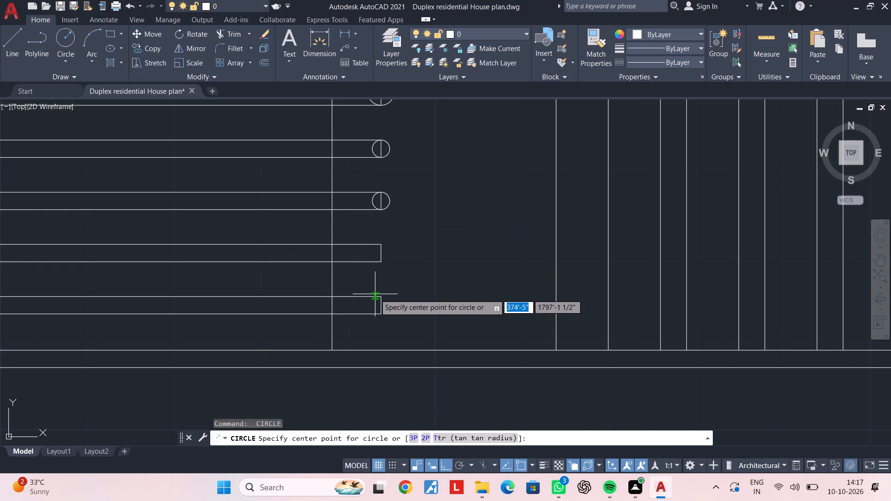
scroll(374, 253, up, 1)
click(386, 253)
click(385, 241)
key(space)
scroll(408, 281, down, 2)
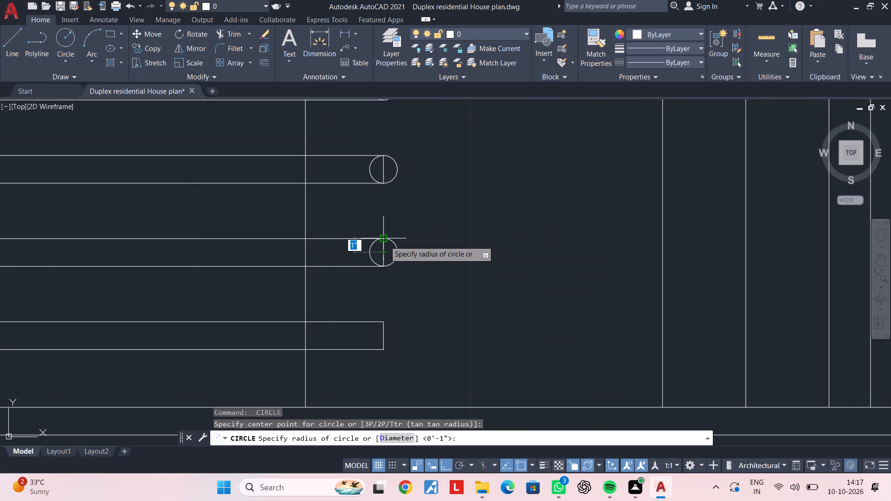
middle_drag(409, 285, 407, 231)
key(space)
scroll(394, 257, up, 1)
key(space)
scroll(394, 249, up, 2)
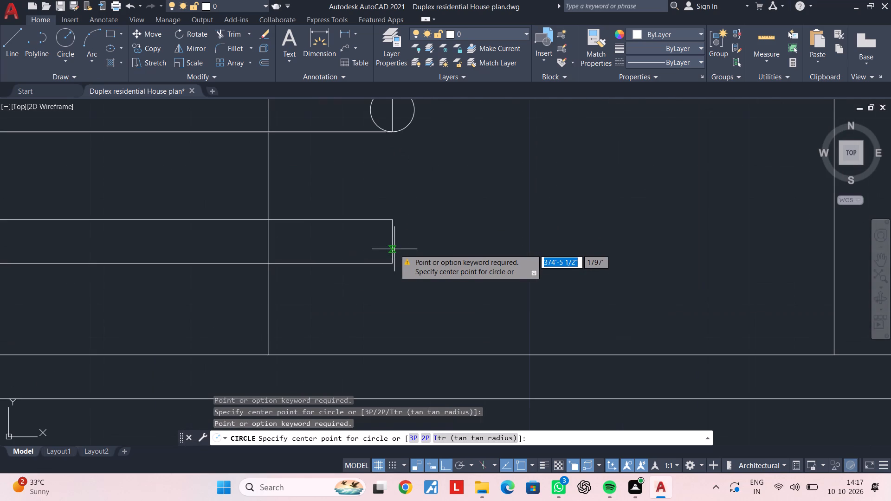
click(392, 245)
click(392, 222)
key(Escape)
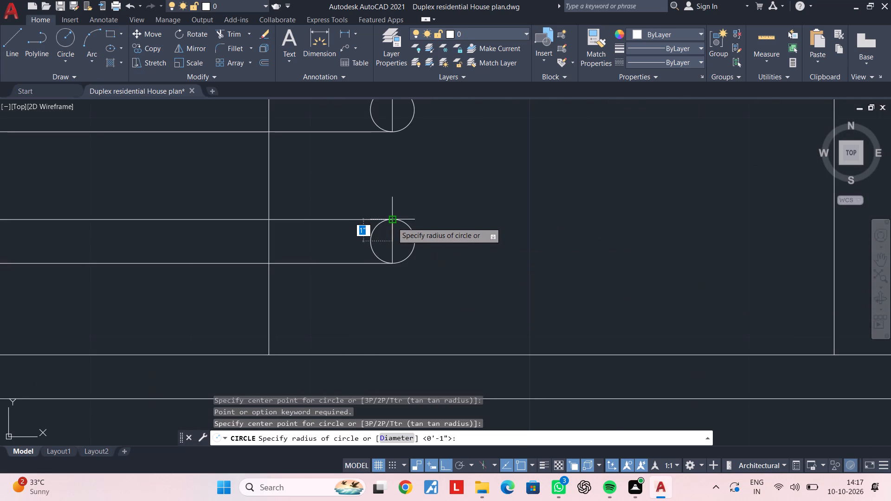
key(Escape)
key(Escape)
Trim the inner half-circles and vertical end lines at the fifth and fourth rails' right ends, leaving rounded caps.
text(TR)
key(space)
click(399, 248)
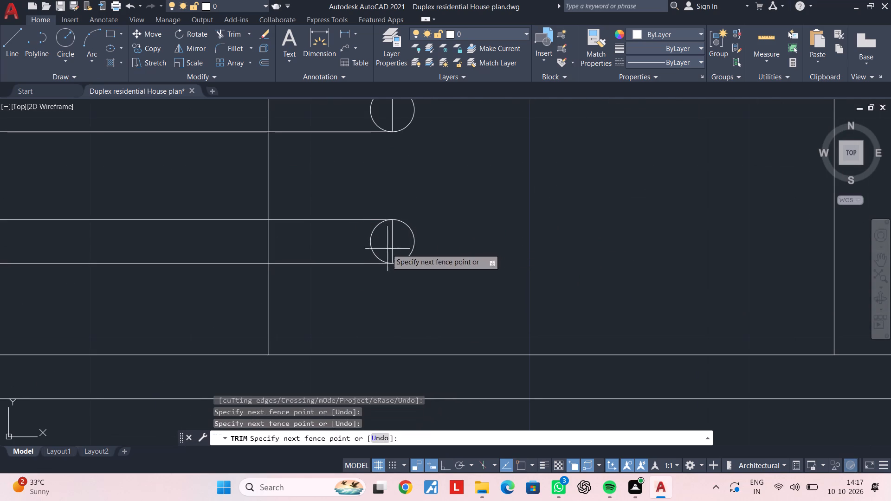
click(369, 250)
scroll(370, 250, down, 2)
middle_drag(374, 223, 389, 291)
scroll(392, 263, up, 2)
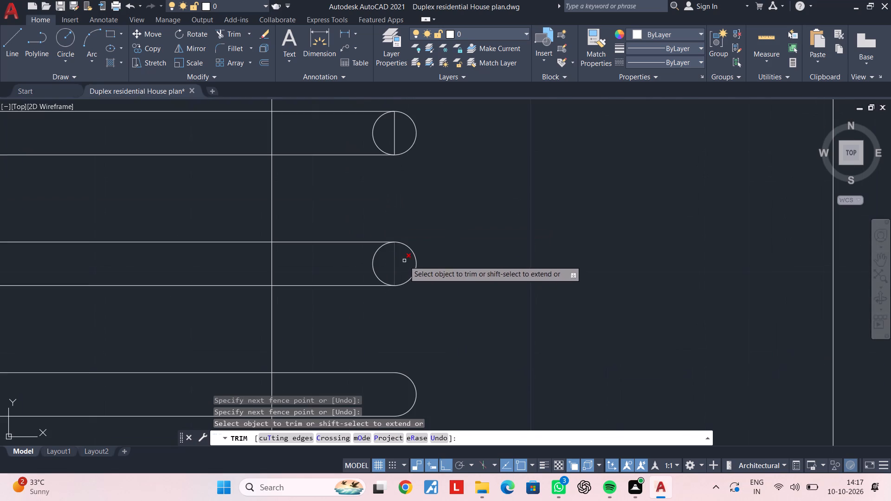
click(405, 259)
click(362, 259)
Trim the inner half-circles and vertical end lines at the third and second rails' right ends, leaving rounded caps.
scroll(362, 259, down, 2)
middle_drag(363, 259, 422, 360)
scroll(433, 299, up, 2)
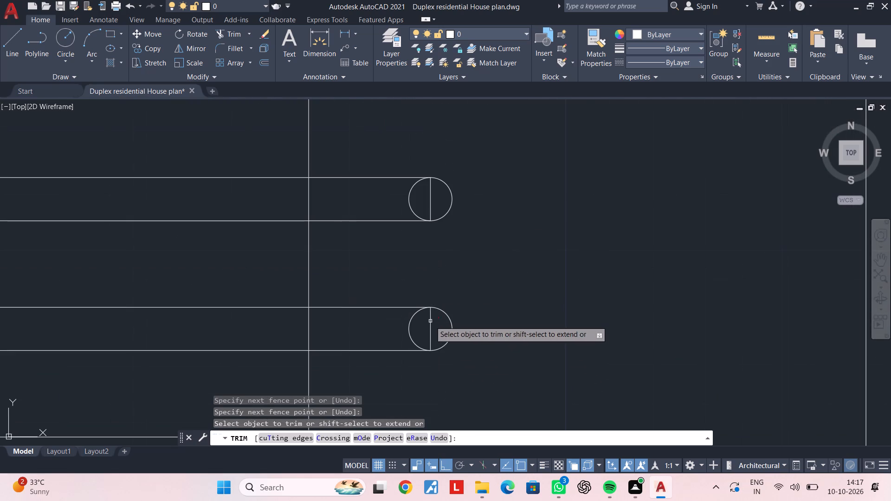
click(435, 326)
click(402, 327)
scroll(402, 317, down, 1)
middle_drag(406, 324, 425, 416)
scroll(438, 320, up, 1)
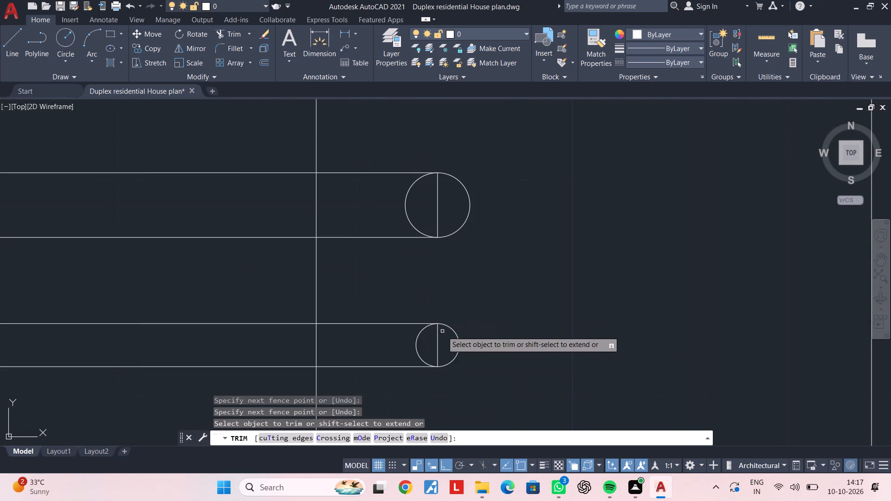
click(442, 342)
click(394, 343)
Trim the inner half-circle and vertical end line at the top rail's right end, leaving a rounded cap.
scroll(394, 343, down, 2)
middle_drag(397, 344, 430, 403)
scroll(433, 359, up, 2)
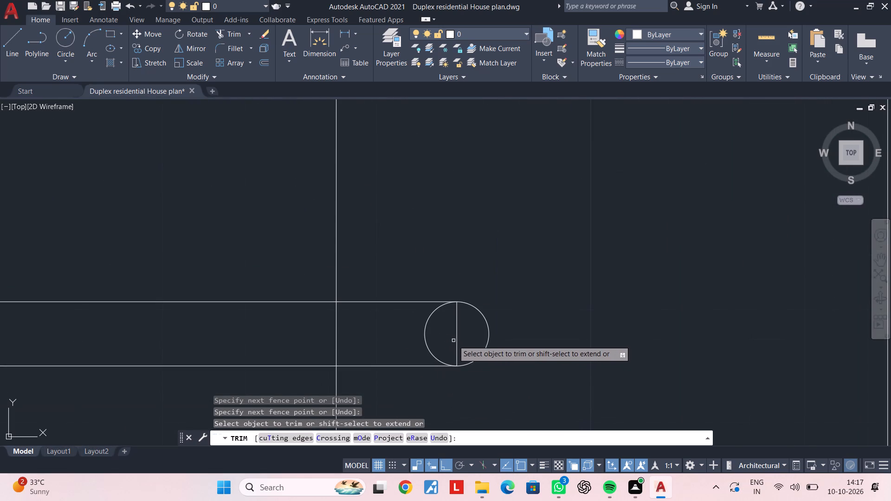
click(457, 336)
click(405, 337)
click(430, 331)
key(Escape)
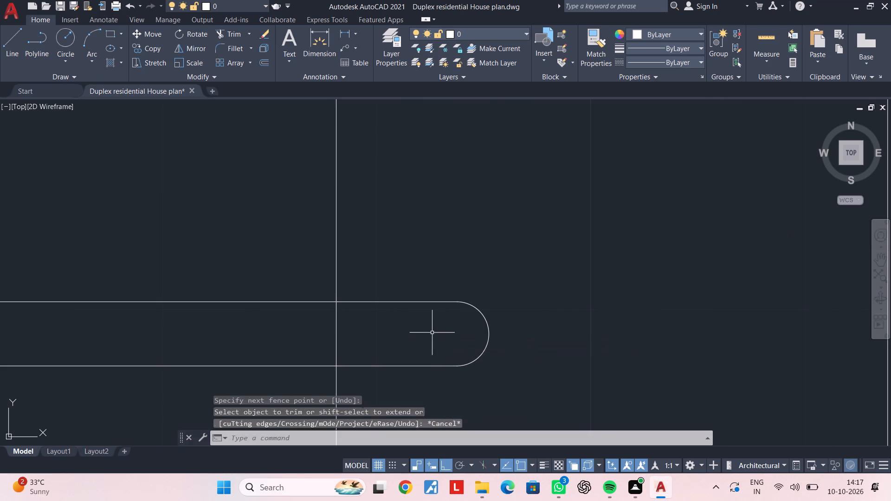
Draw a vertical post line near the railing's left end, from the top rail's lower edge down to the slab's top line.
scroll(433, 335, down, 4)
key(Escape)
middle_drag(421, 357, 591, 315)
key(Escape)
key(Escape)
middle_drag(474, 331, 561, 269)
key(Escape)
key(Escape)
key(Escape)
key(Escape)
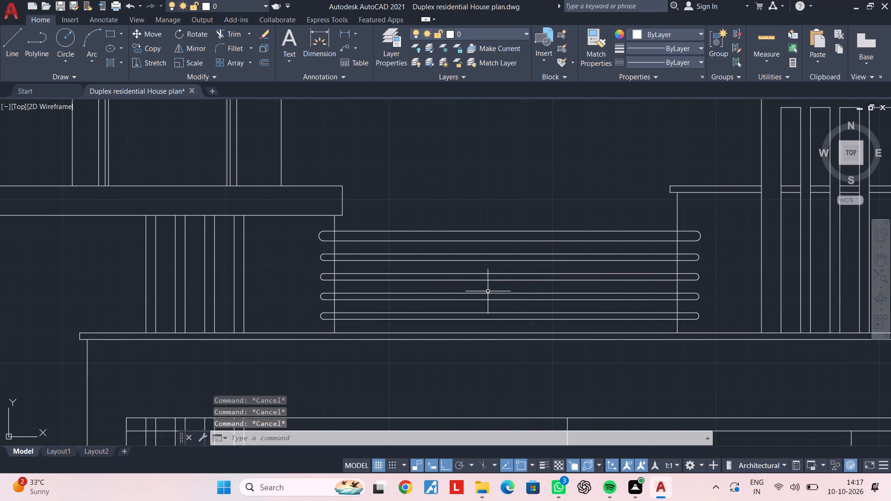
middle_drag(452, 292, 524, 294)
key(Escape)
middle_drag(425, 246, 452, 242)
key(Escape)
key(Escape)
key(l)
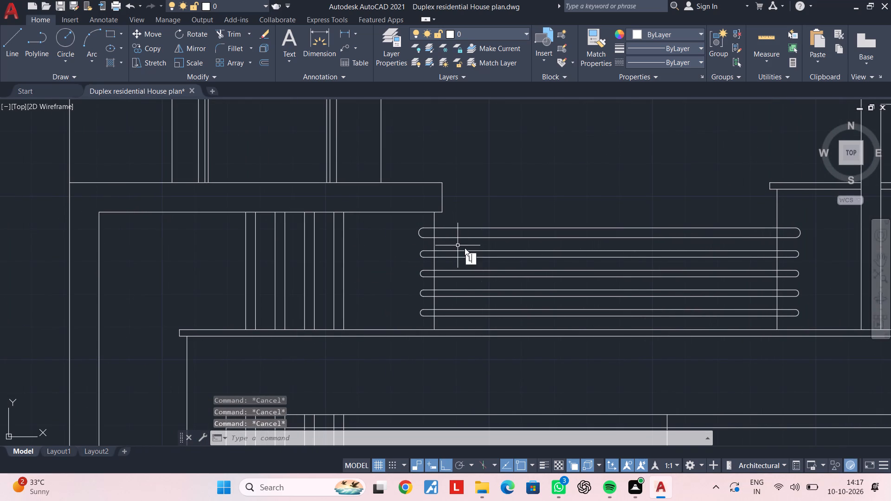
key(space)
scroll(484, 245, up, 1)
click(480, 233)
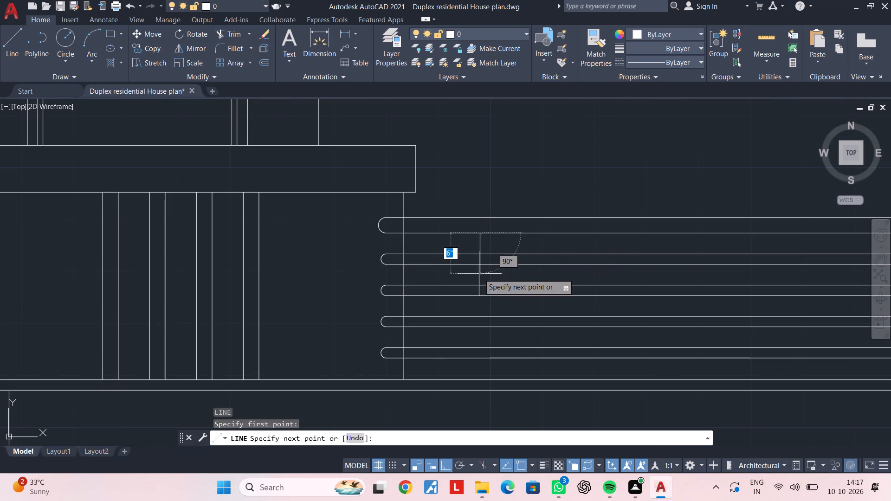
middle_drag(479, 323, 478, 281)
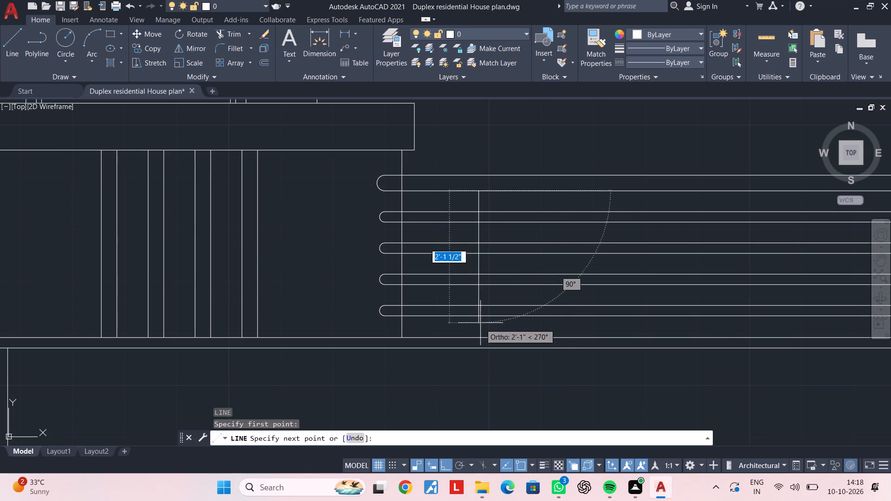
click(477, 336)
key(Escape)
key(Escape)
key(Escape)
Offset the vertical post line 2" to the right to form the railing post.
text(OF 2")
key(Return)
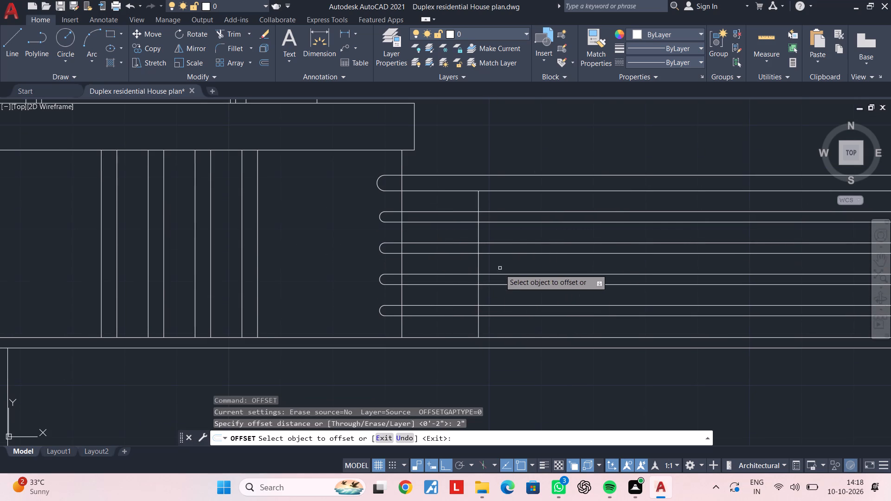
click(479, 295)
click(482, 295)
key(Escape)
key(Escape)
Trim the four lower rails' lines between the two post lines.
key(t)
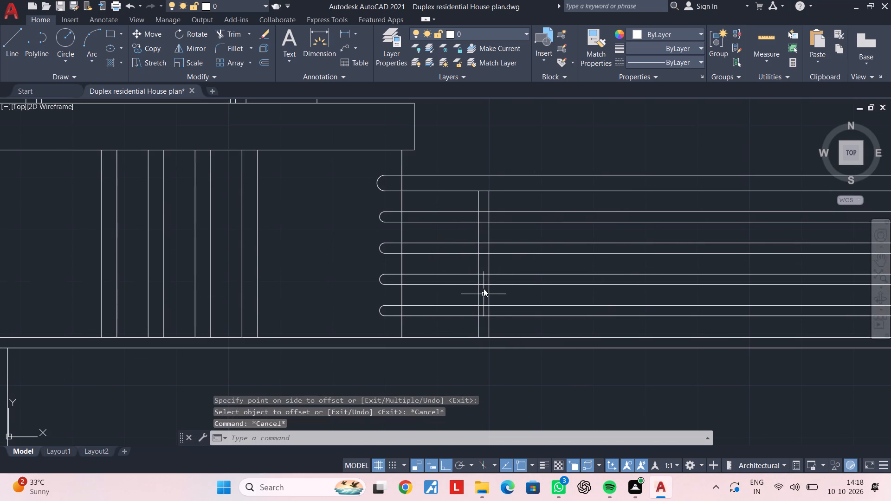
text(R)
key(space)
scroll(481, 217, up, 1)
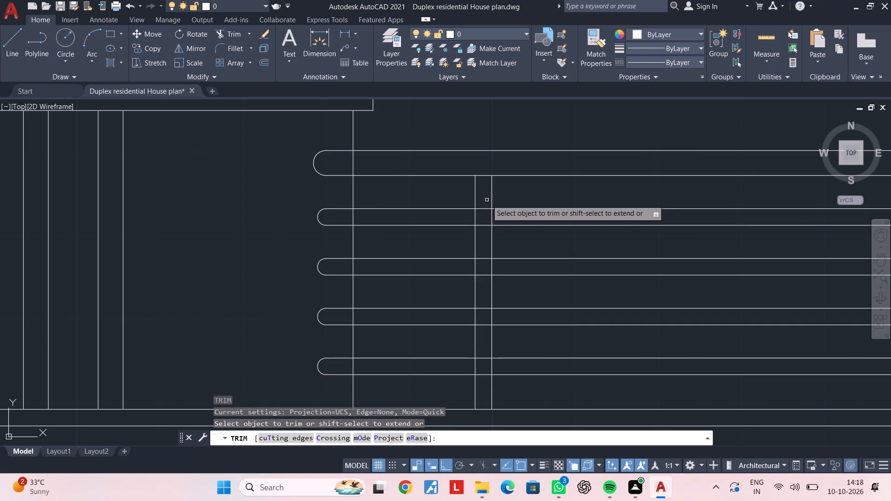
click(486, 199)
click(486, 377)
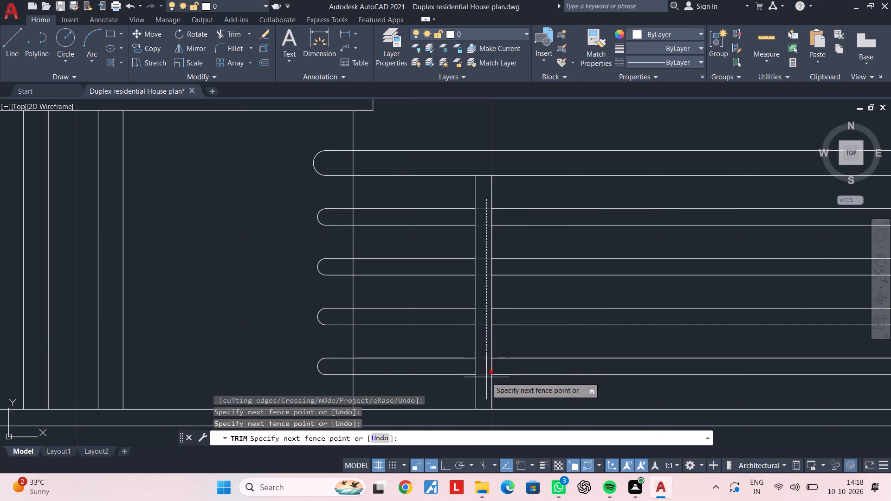
key(Escape)
key(Escape)
Copy the two post lines a short distance to the right along the slab's top line, forming a second post.
click(505, 340)
click(459, 343)
text(CO)
key(space)
click(494, 410)
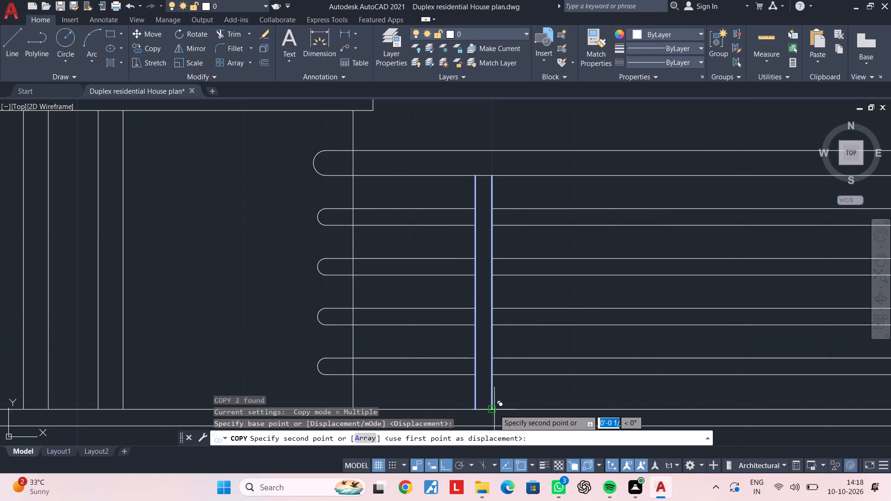
click(534, 410)
key(Escape)
key(Escape)
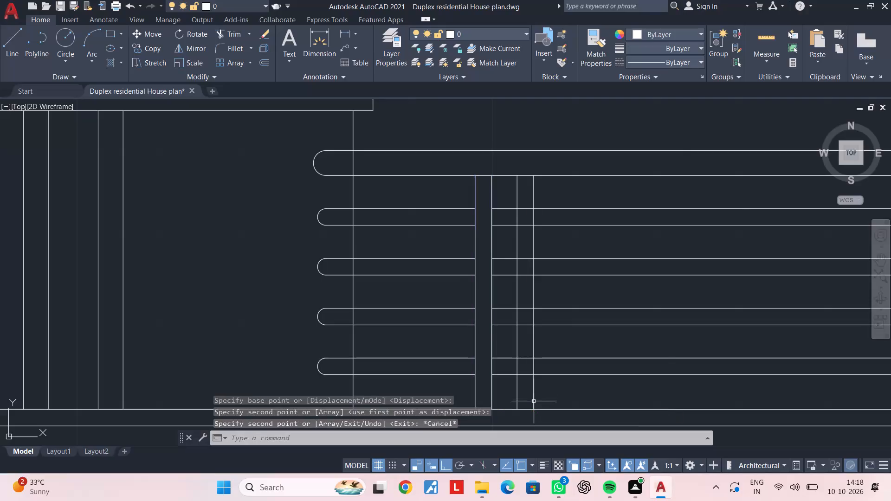
Trim the four lower rails' lines inside the second post.
key(t)
key(r)
key(space)
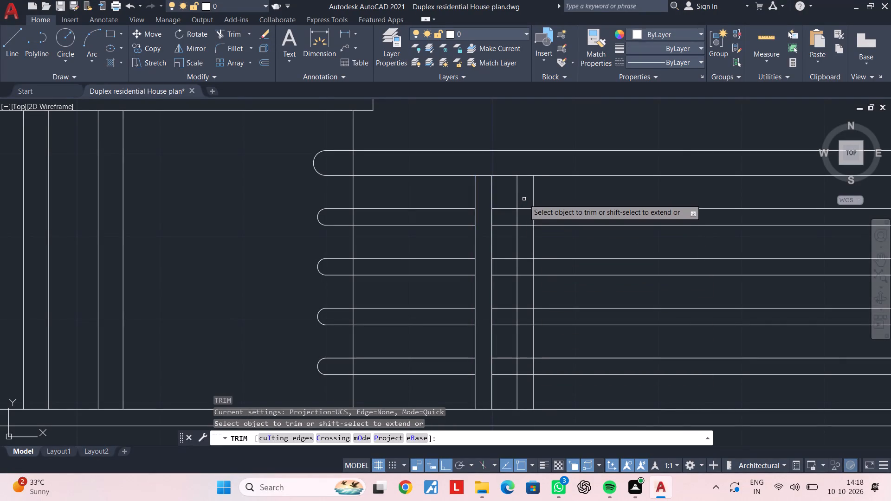
click(524, 199)
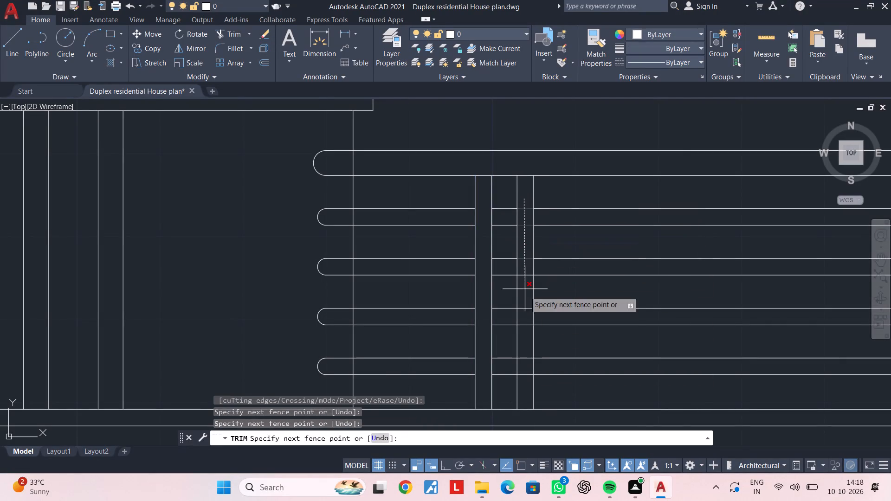
click(527, 384)
key(Escape)
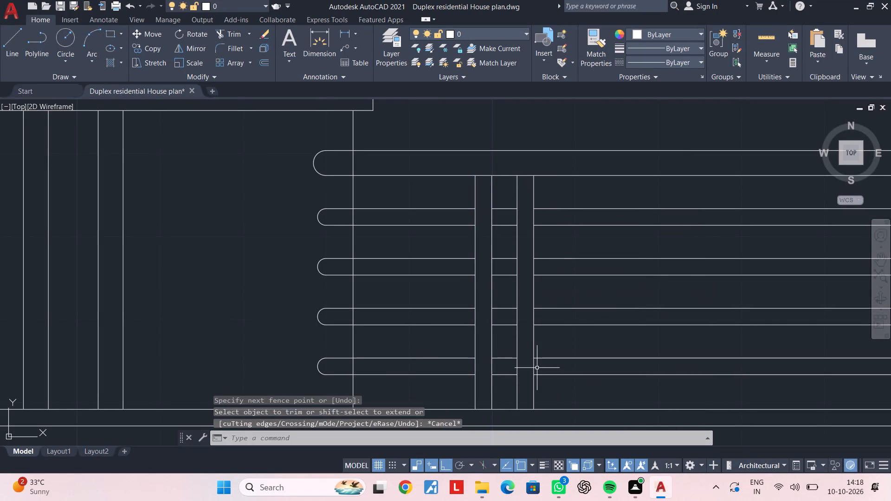
Copy the pair of posts to near the railing's right end, placing their base on the slab's lower line.
middle_drag(537, 360, 537, 315)
key(Escape)
scroll(545, 347, up, 1)
click(546, 353)
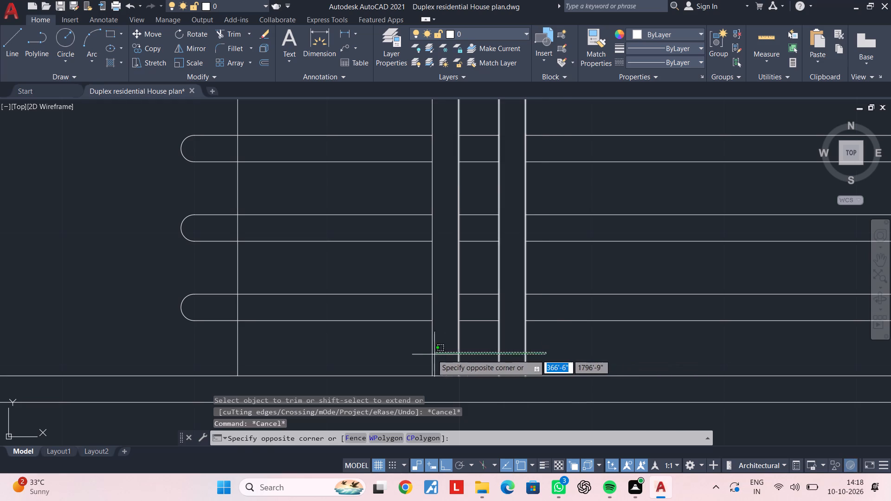
click(417, 354)
text(CO)
key(space)
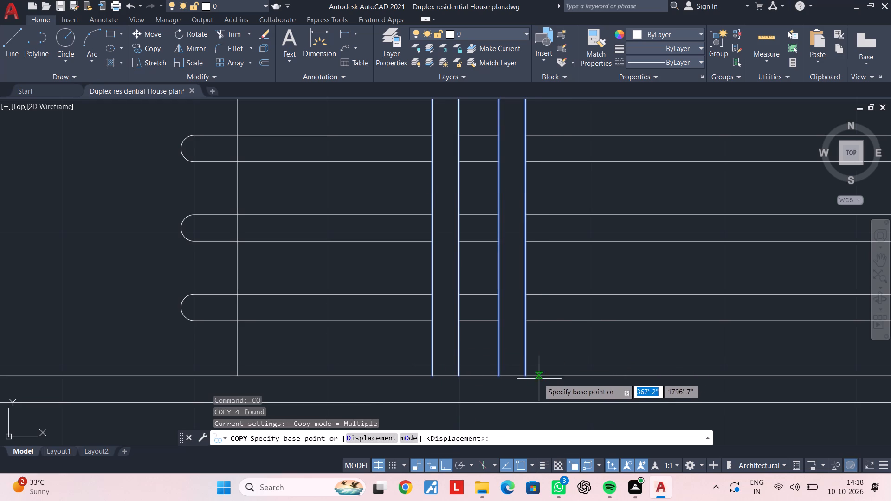
click(528, 377)
scroll(681, 375, down, 1)
middle_drag(687, 372, 543, 368)
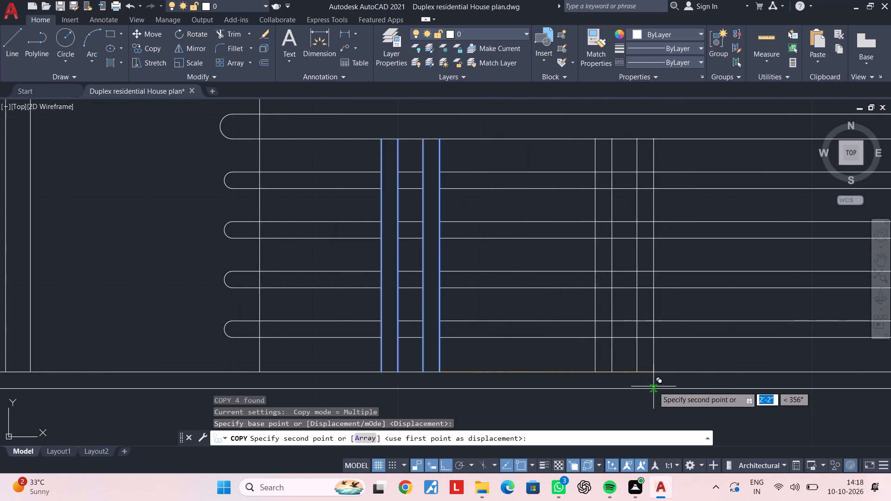
scroll(670, 386, down, 1)
middle_drag(670, 386, 550, 385)
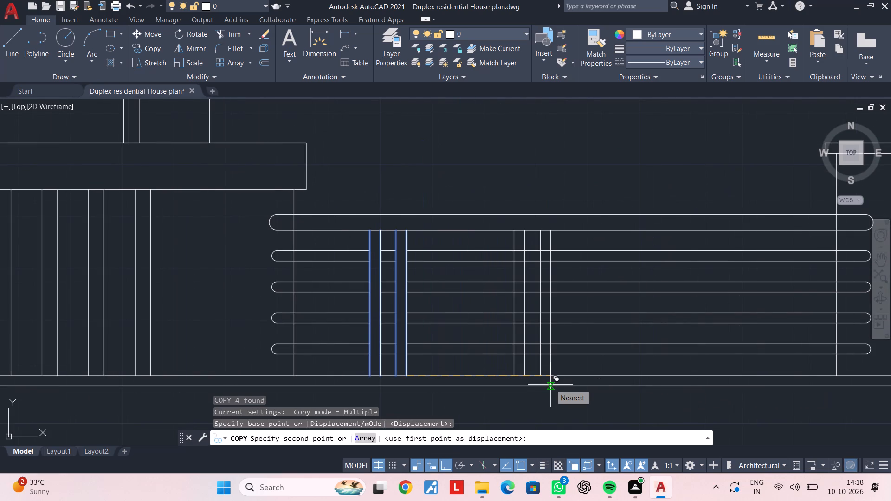
middle_drag(633, 384, 523, 384)
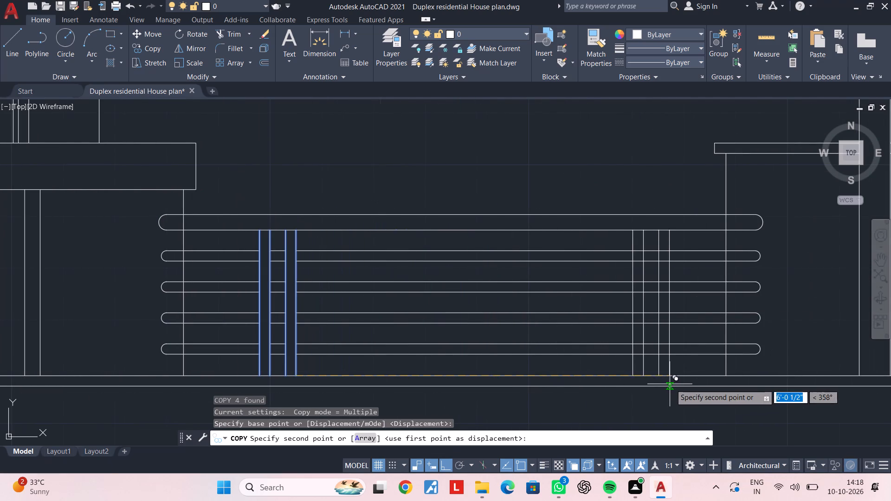
click(686, 383)
key(Escape)
key(Escape)
key(Escape)
key(Escape)
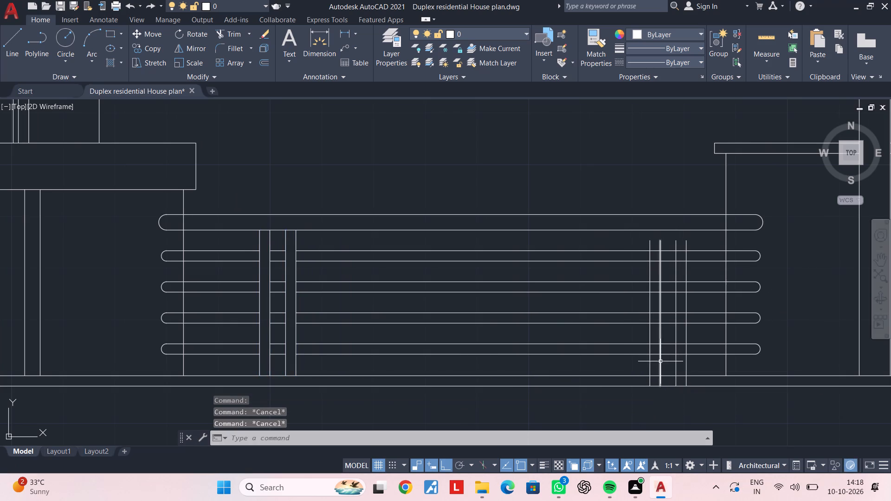
Extend the four copied post lines near the railing's right end up to the top rail's lower line.
key(t)
key(Escape)
middle_drag(683, 344, 656, 316)
key(Escape)
key(Escape)
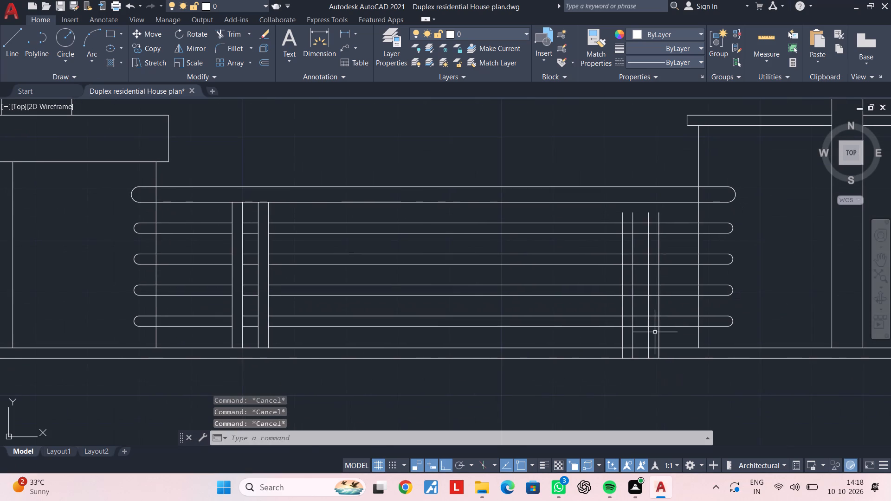
text(EX)
key(space)
click(675, 334)
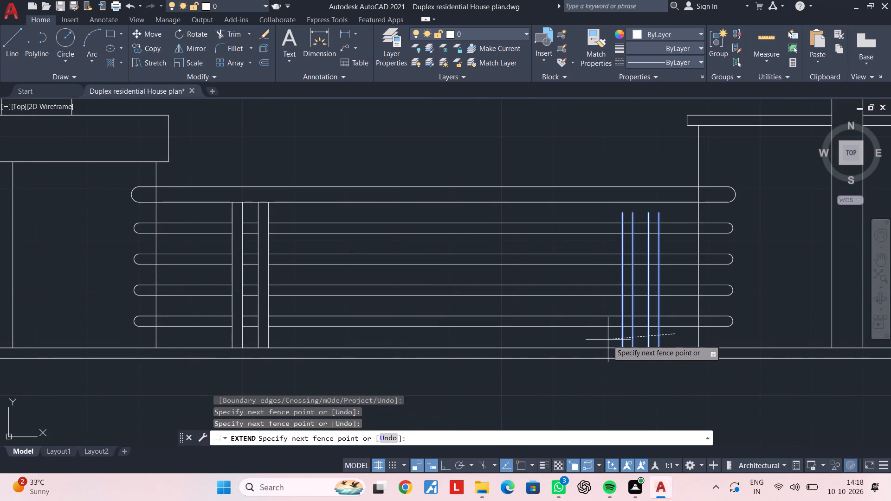
click(607, 340)
scroll(656, 218, up, 2)
click(666, 262)
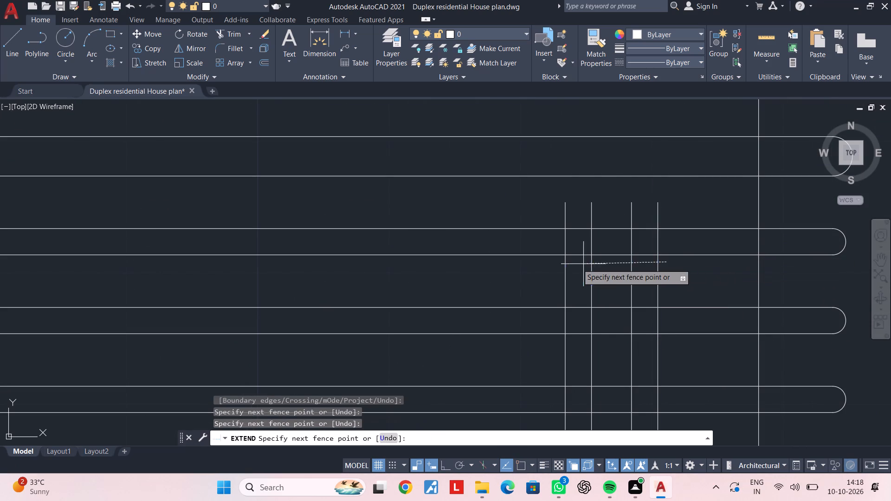
click(555, 264)
key(Escape)
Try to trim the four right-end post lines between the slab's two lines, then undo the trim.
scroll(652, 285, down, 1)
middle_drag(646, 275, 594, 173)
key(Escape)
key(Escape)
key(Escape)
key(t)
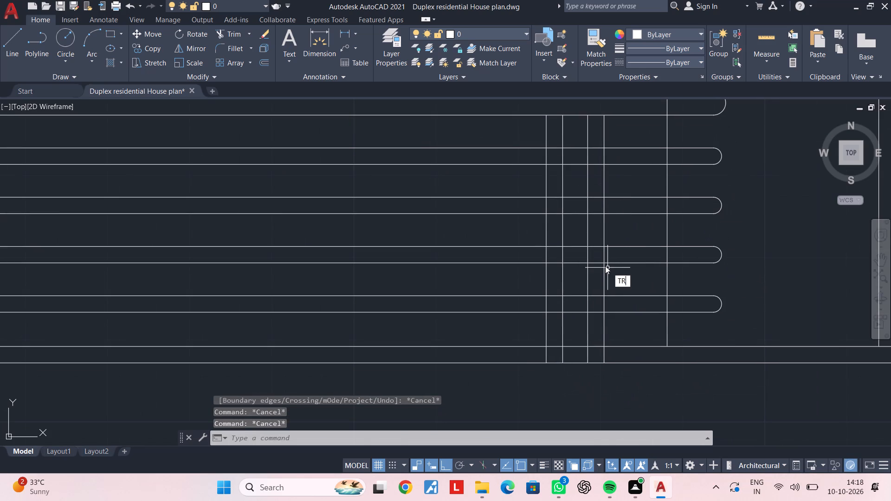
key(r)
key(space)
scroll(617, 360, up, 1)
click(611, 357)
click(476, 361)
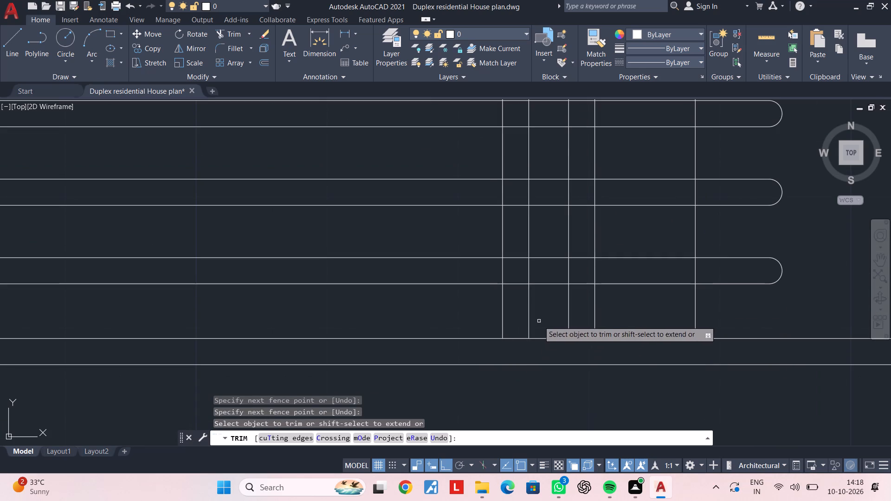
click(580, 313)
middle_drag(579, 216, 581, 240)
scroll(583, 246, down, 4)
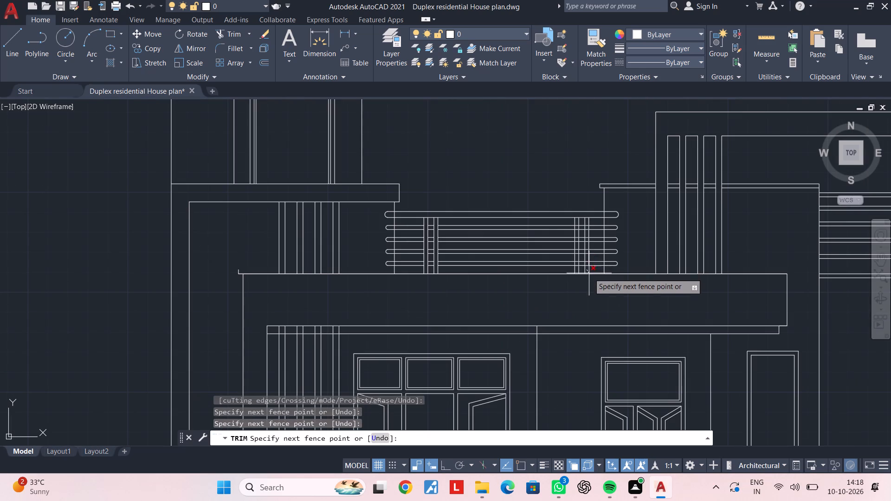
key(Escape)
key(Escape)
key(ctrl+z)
Trim the four lower rails' lines inside the outer post of the railing's right-end pair.
scroll(578, 303, down, 2)
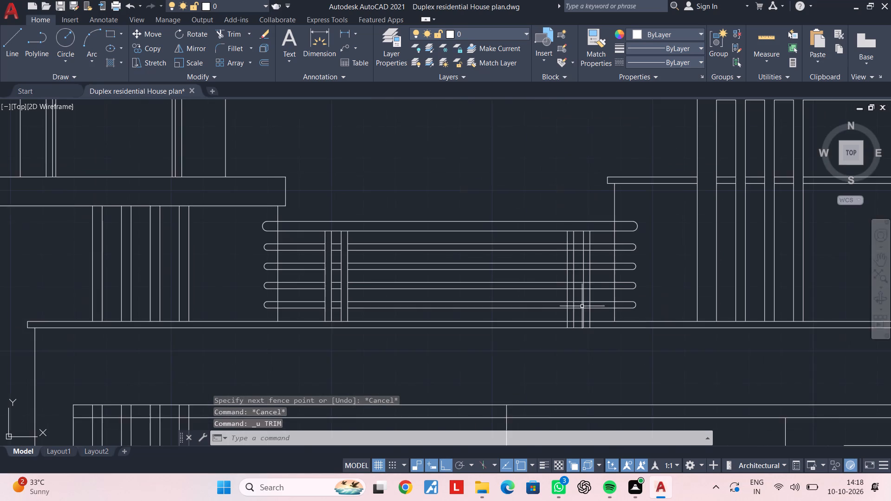
middle_drag(582, 306, 584, 330)
key(Escape)
key(t)
key(r)
key(space)
scroll(585, 268, up, 2)
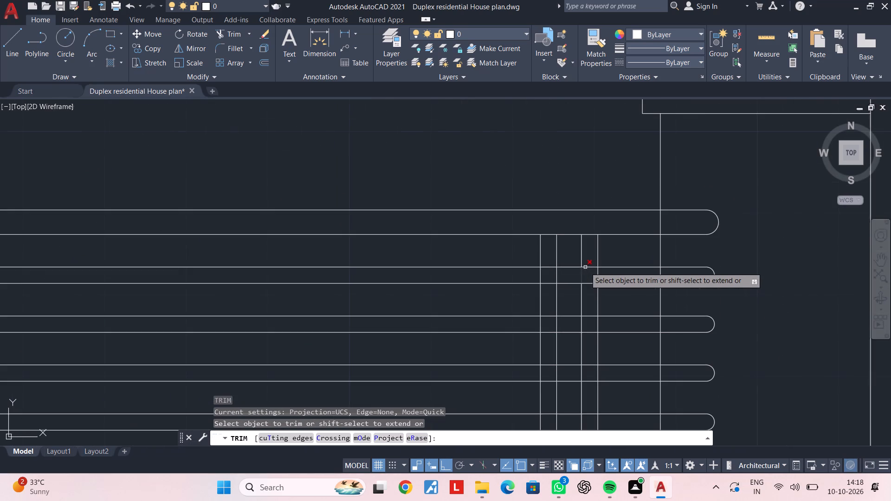
click(591, 261)
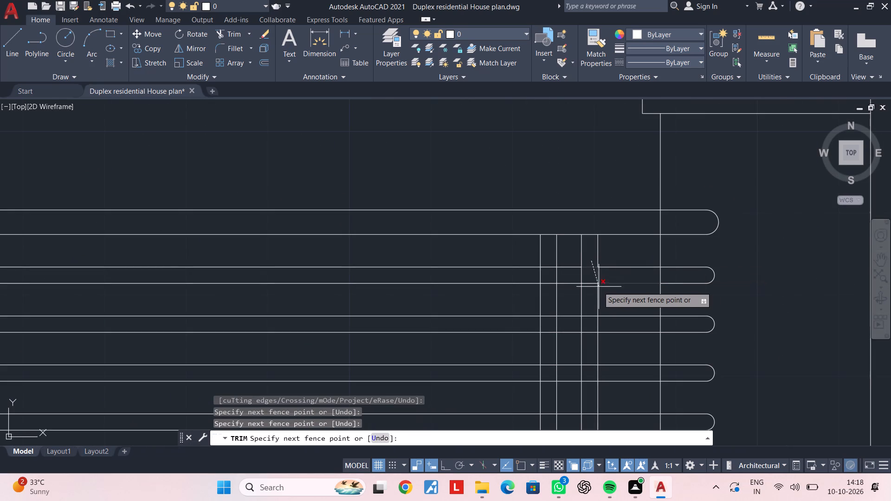
middle_drag(591, 338, 570, 158)
scroll(591, 338, up, 1)
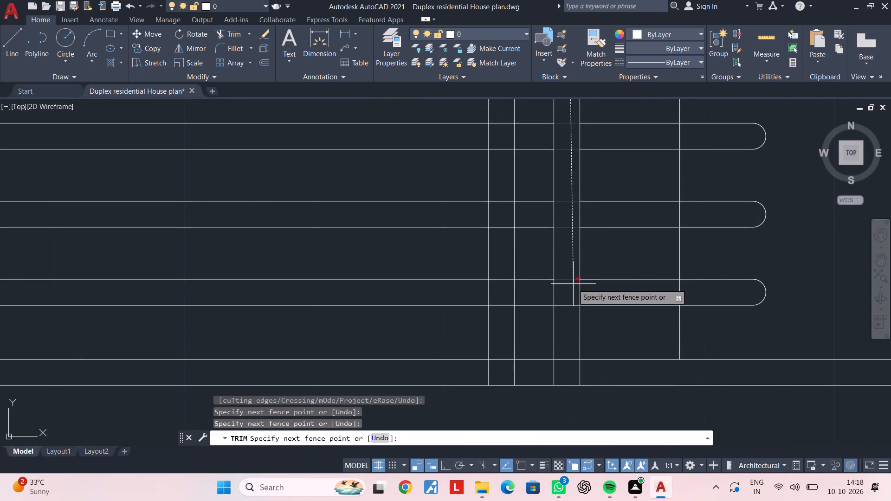
click(569, 310)
Trim the four right-end post lines below the slab's top line so they end on it.
scroll(569, 310, down, 2)
scroll(561, 335, up, 1)
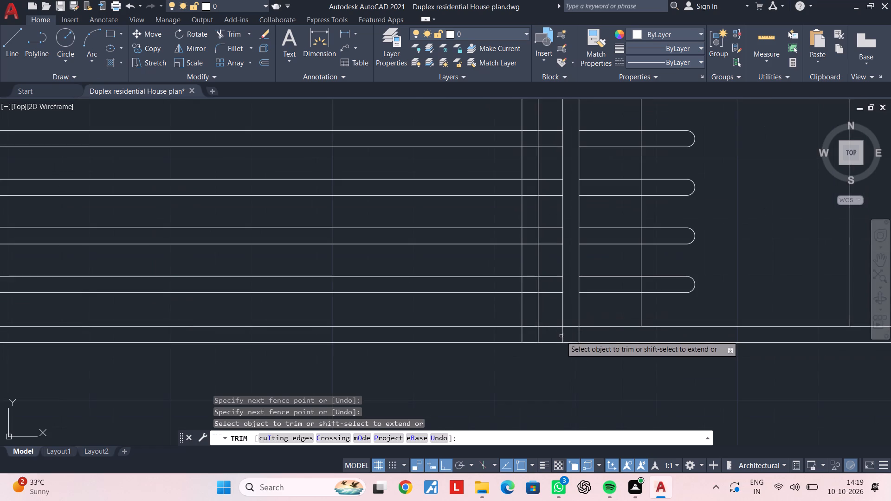
click(562, 338)
click(578, 337)
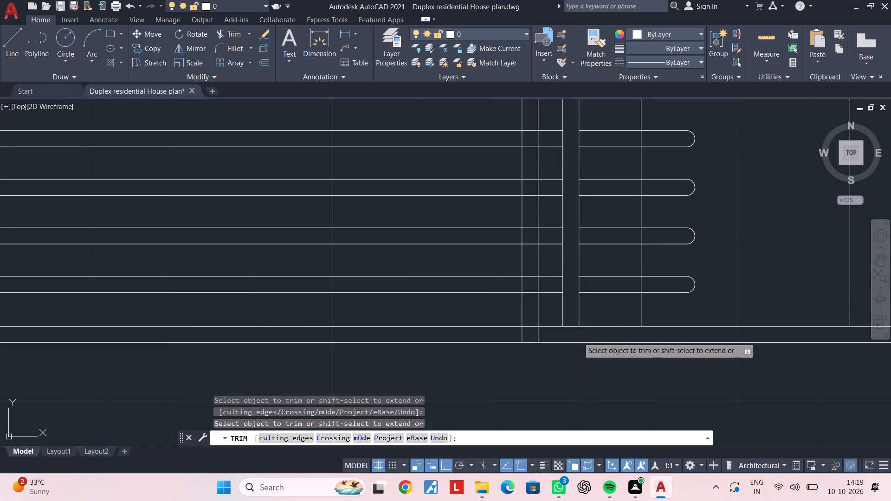
scroll(578, 337, down, 1)
scroll(555, 338, up, 2)
click(547, 335)
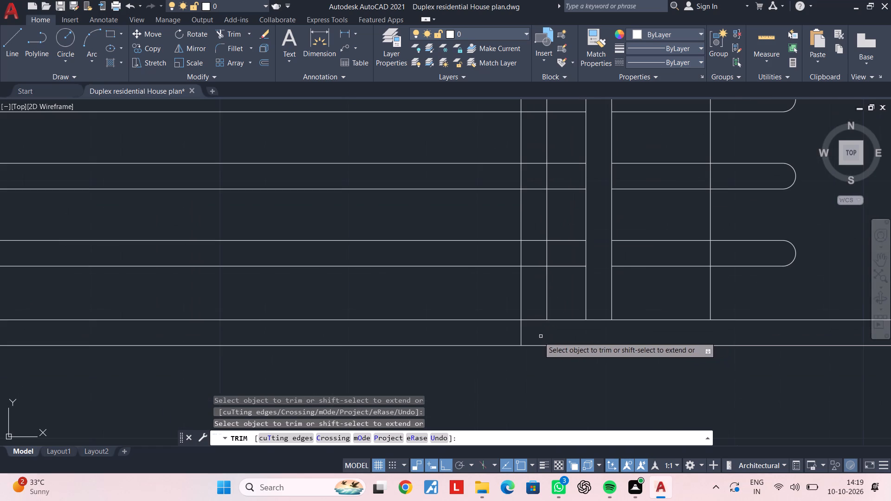
click(521, 340)
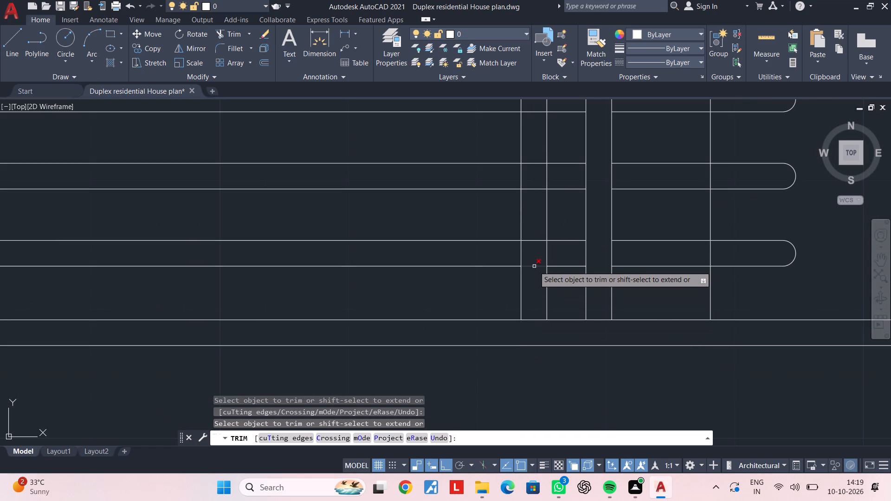
Trim the four lower rails' lines inside the inner post of the railing's right-end pair.
click(534, 266)
click(532, 241)
middle_drag(533, 212, 528, 363)
scroll(534, 246, down, 1)
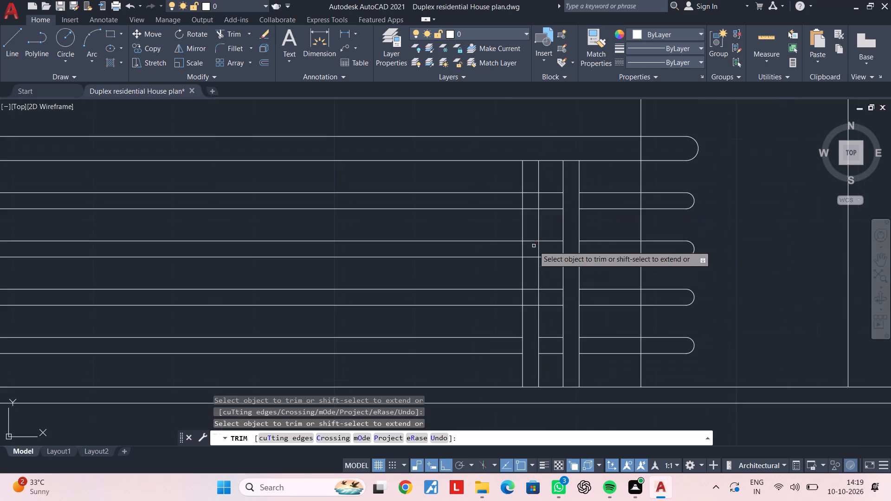
click(529, 193)
click(529, 207)
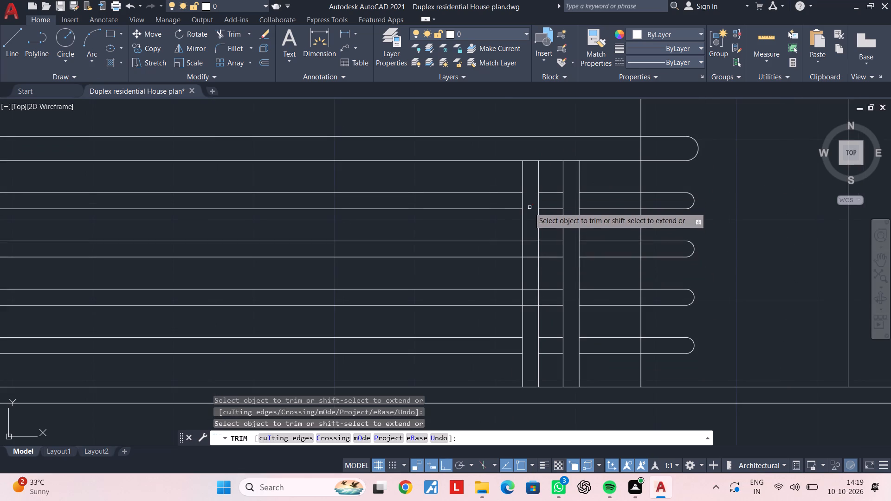
click(534, 242)
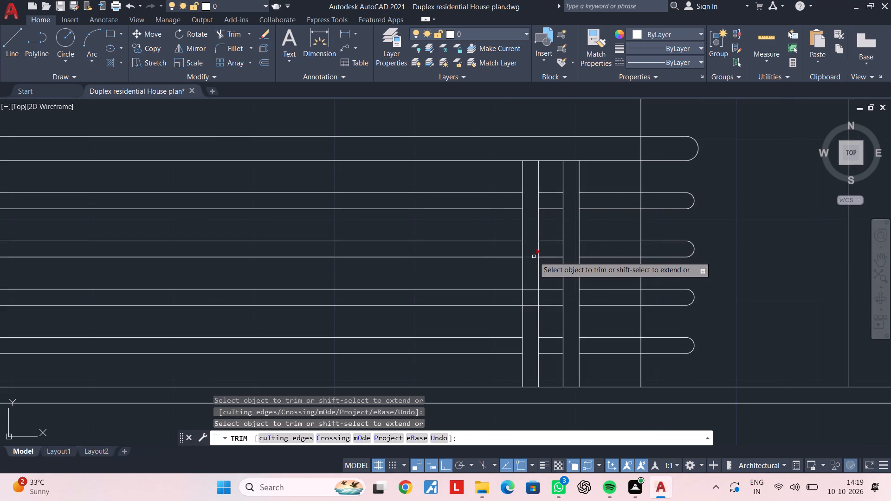
click(534, 257)
click(532, 289)
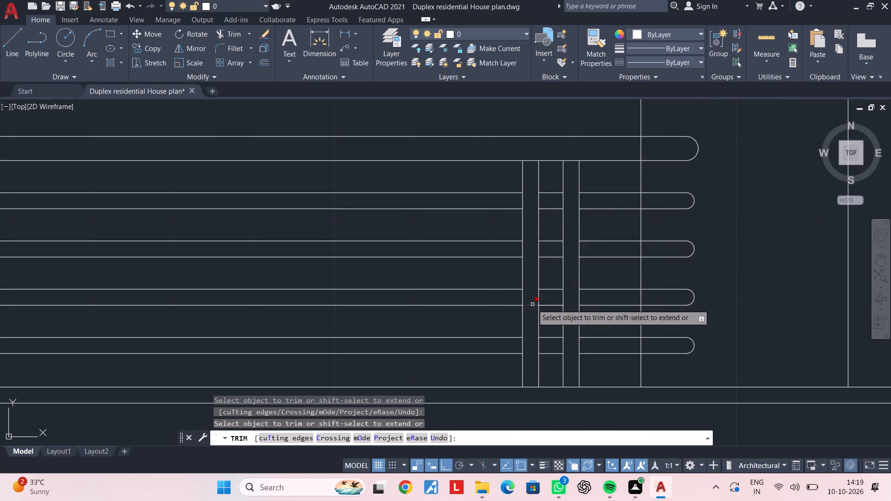
click(532, 304)
key(Escape)
key(Escape)
scroll(529, 232, down, 1)
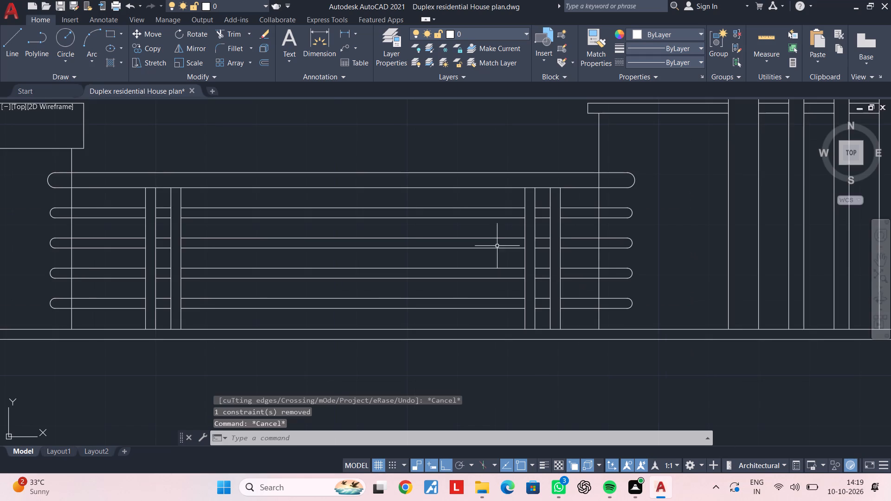
Review the front elevation from the roof railing down to the wall area below the first-floor railing.
middle_drag(497, 246, 632, 249)
key(Escape)
key(Escape)
middle_drag(462, 238, 555, 236)
key(Escape)
key(Escape)
key(Escape)
key(Escape)
key(Escape)
scroll(555, 236, down, 1)
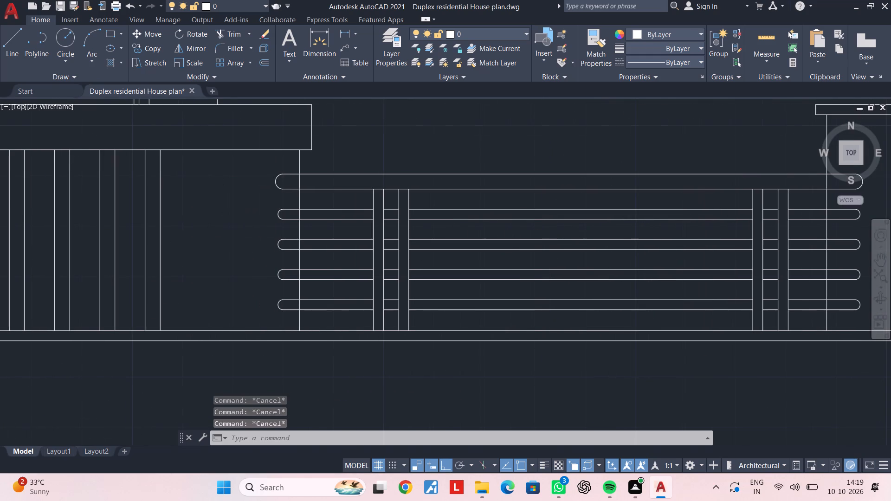
scroll(555, 236, down, 2)
middle_drag(641, 242, 517, 250)
key(Escape)
key(Escape)
middle_drag(453, 255, 529, 214)
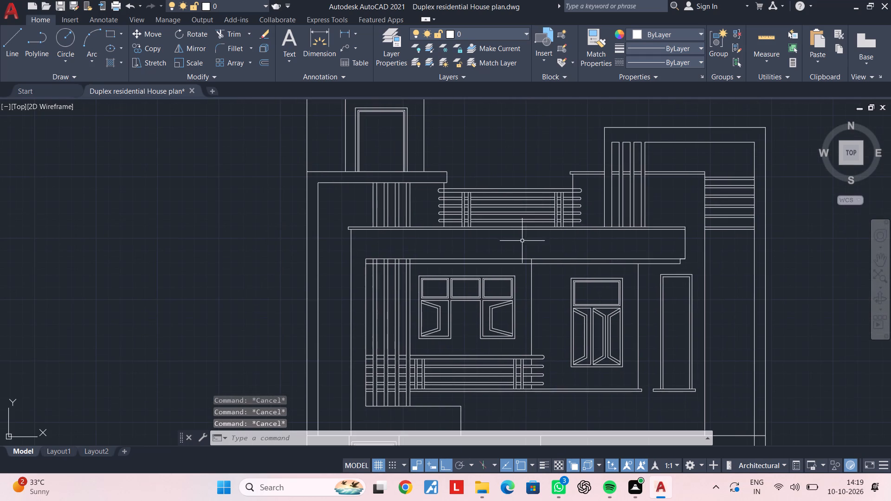
middle_drag(524, 298, 523, 178)
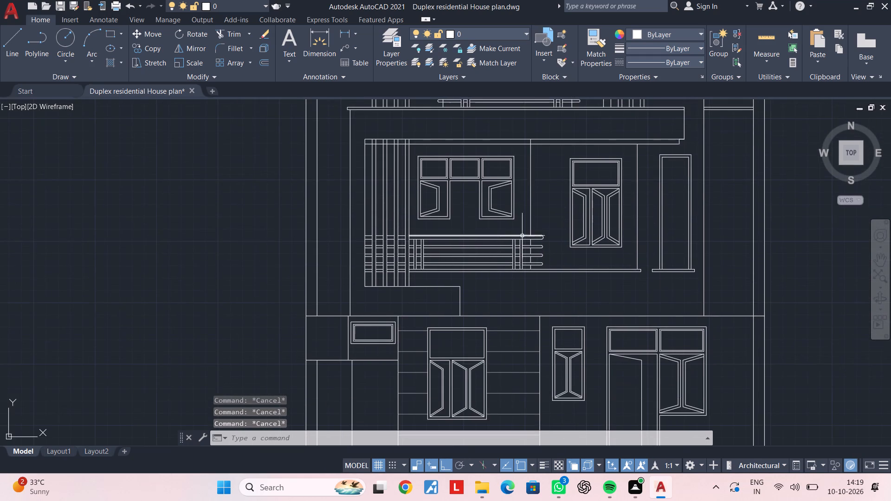
middle_drag(524, 235, 506, 201)
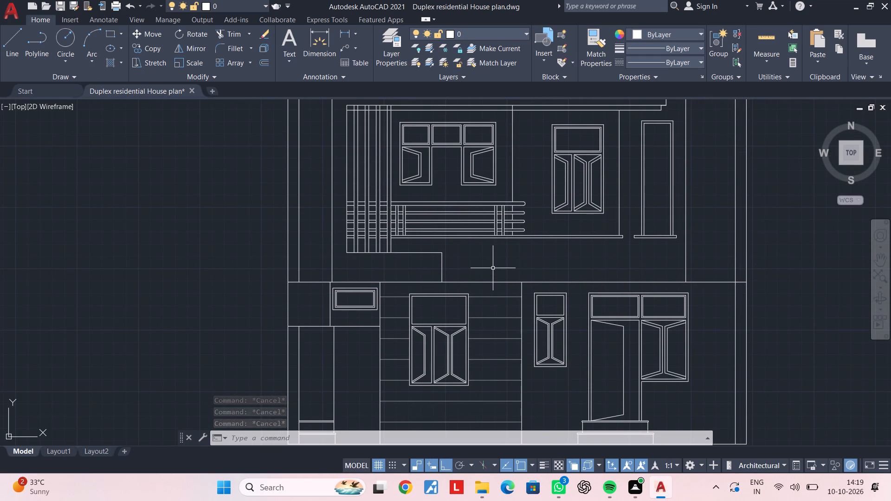
key(Escape)
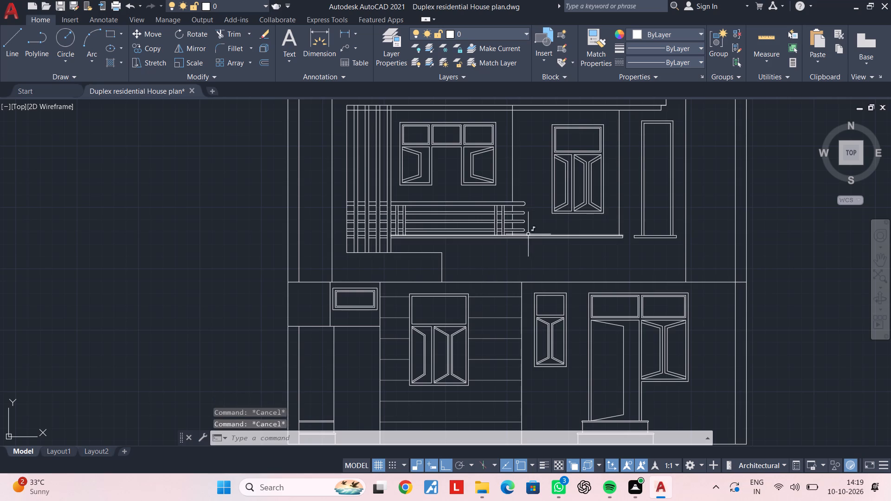
key(Escape)
scroll(451, 245, up, 1)
middle_drag(445, 255, 380, 270)
key(Escape)
key(Escape)
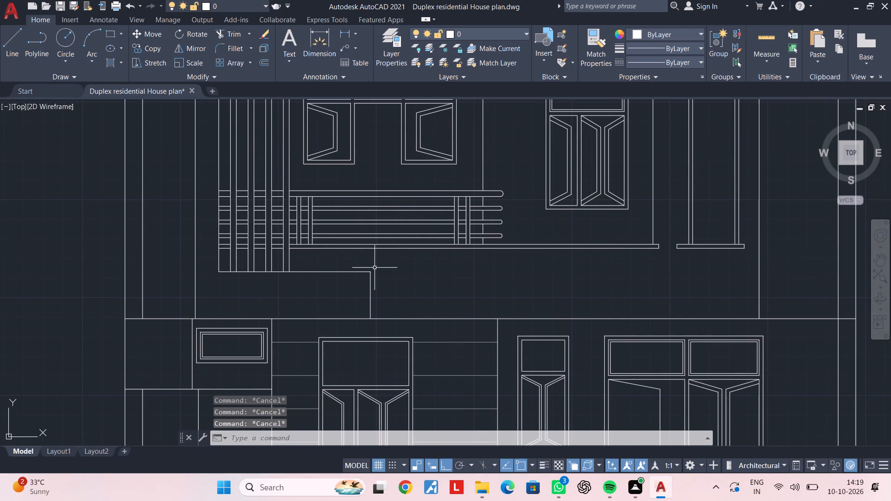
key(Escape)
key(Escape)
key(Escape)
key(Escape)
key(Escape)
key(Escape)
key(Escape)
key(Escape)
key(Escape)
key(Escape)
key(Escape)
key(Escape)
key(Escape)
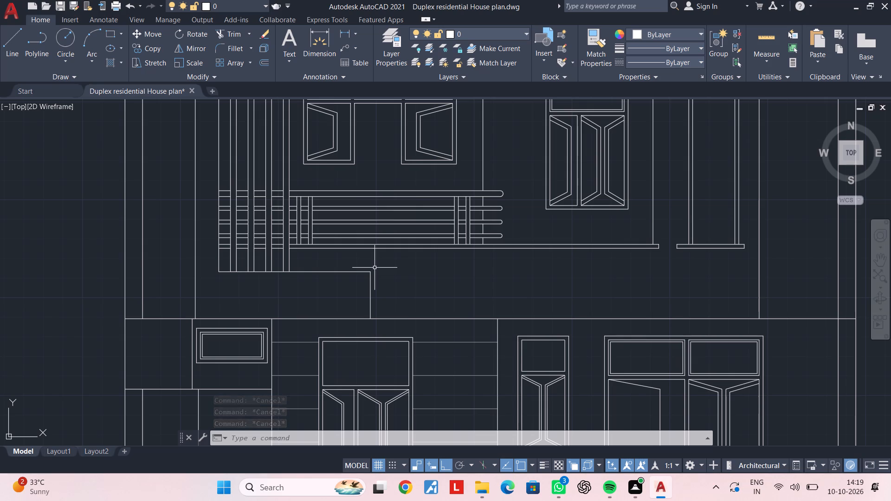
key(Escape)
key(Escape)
Draw a horizontal line just above the floor line, from the stepped outline's vertical edge to the right wall line.
middle_drag(531, 286, 429, 276)
key(Escape)
key(Escape)
text(L)
key(space)
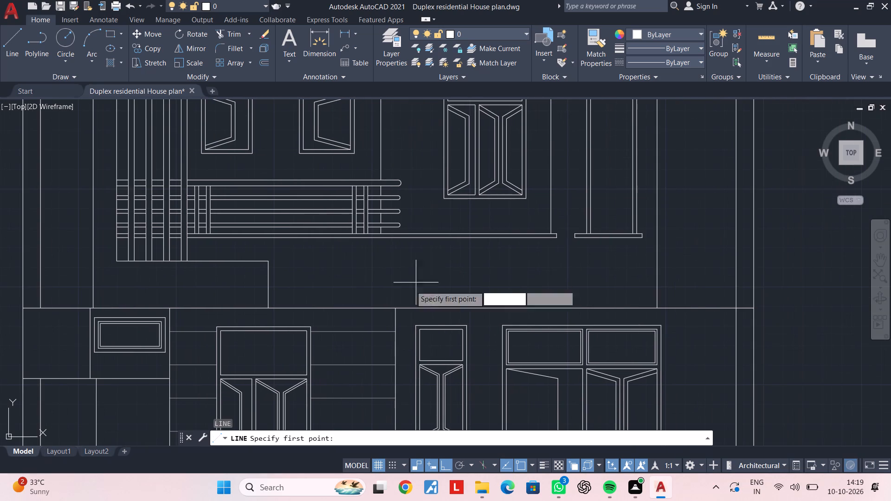
scroll(276, 302, up, 1)
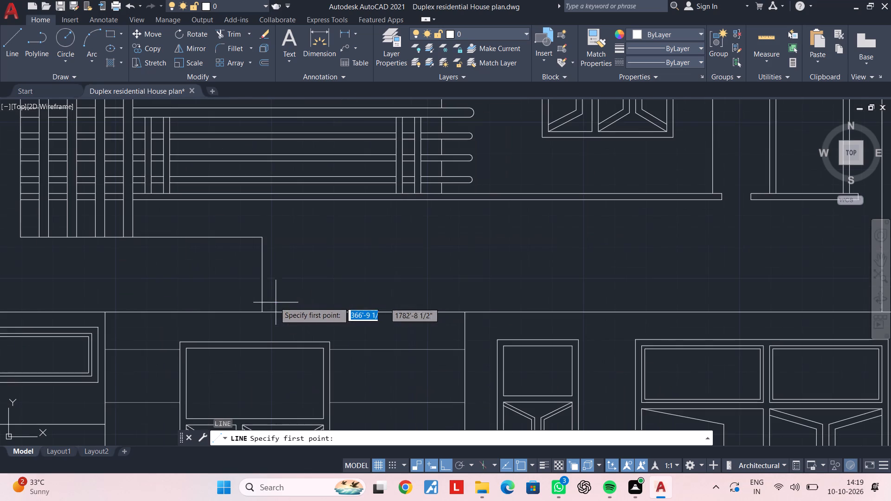
click(262, 291)
middle_drag(549, 289, 387, 289)
middle_drag(575, 280, 458, 283)
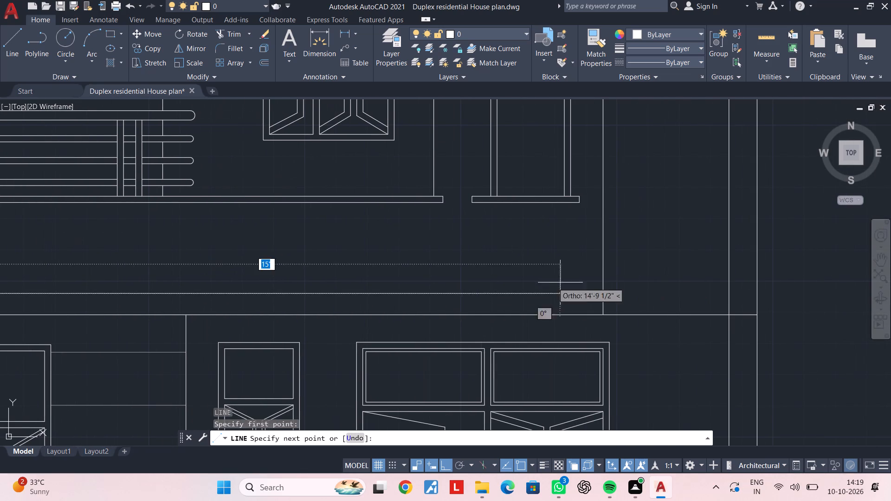
click(601, 293)
key(Escape)
key(Escape)
key(Escape)
middle_drag(352, 264, 524, 267)
key(Escape)
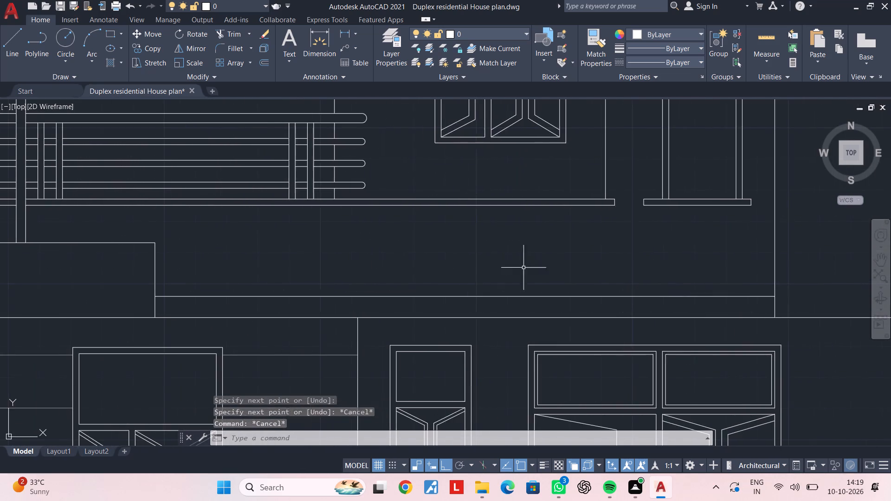
key(Escape)
Draw a second horizontal line just above the new one, from the stepped outline's vertical edge to the right wall line.
middle_drag(263, 263, 568, 274)
key(space)
scroll(460, 296, up, 3)
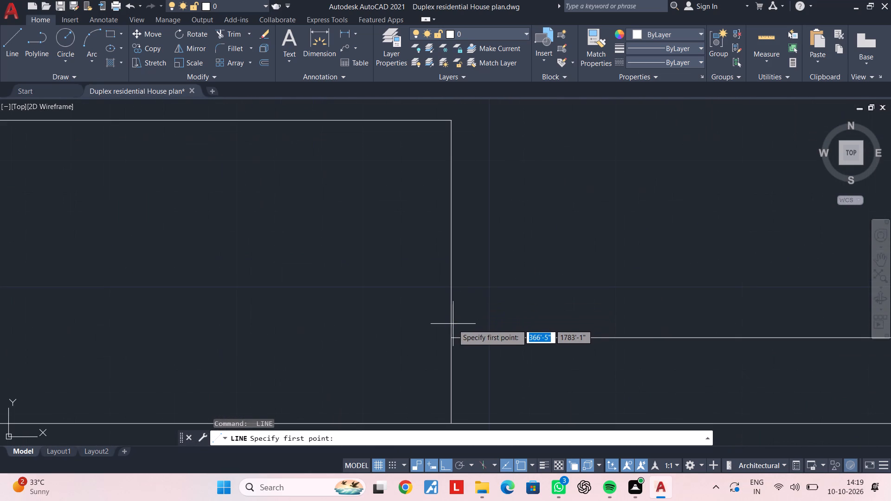
click(451, 330)
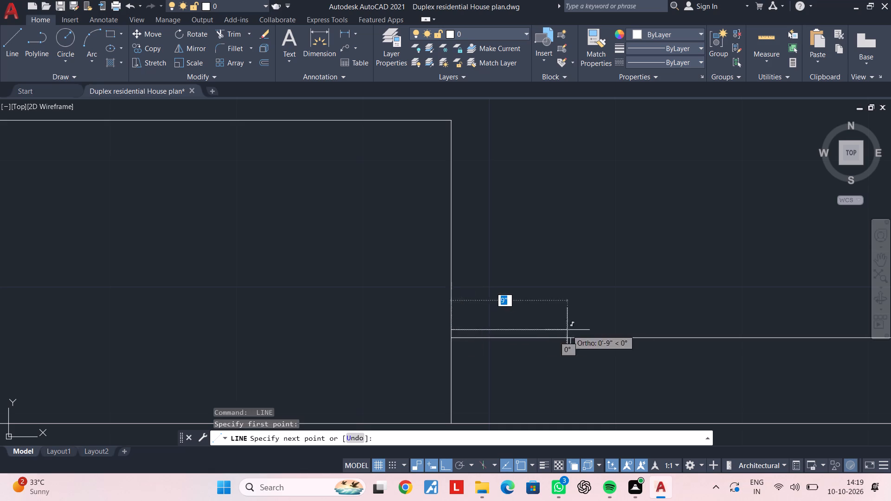
scroll(600, 330, down, 2)
middle_drag(603, 330, 330, 315)
middle_drag(607, 313, 235, 306)
middle_drag(637, 306, 177, 298)
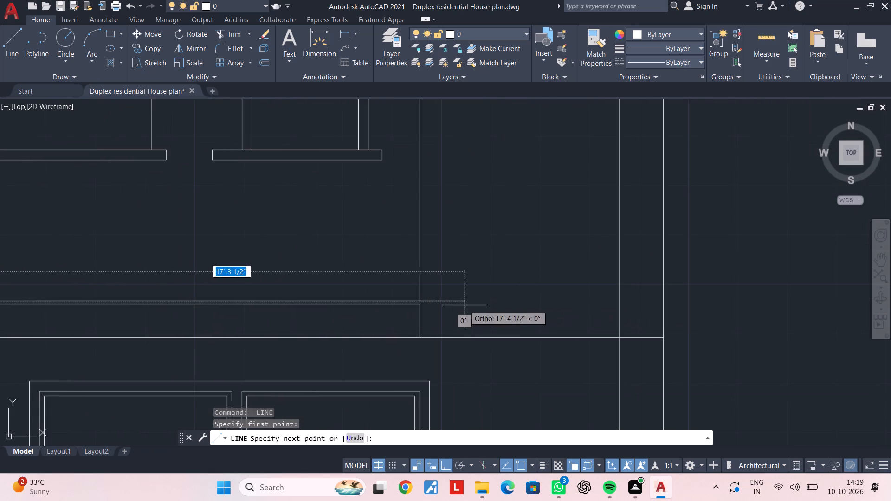
scroll(448, 305, up, 2)
click(390, 297)
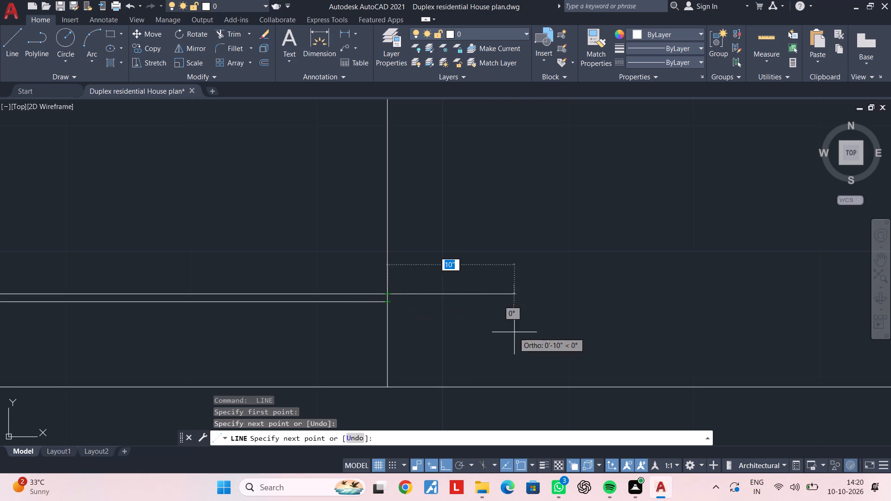
key(Escape)
scroll(383, 322, down, 2)
middle_drag(316, 331, 736, 340)
key(Escape)
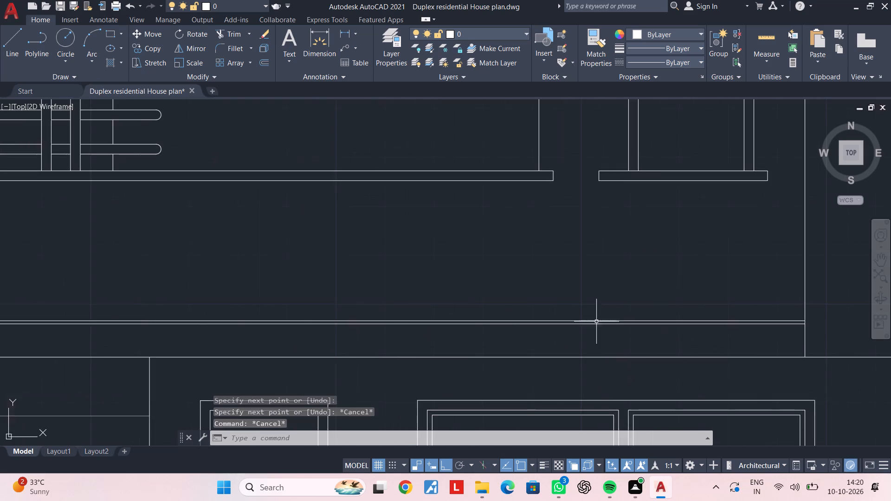
Copy the pair of horizontal lines upward twice, about 1'-3" and 1'-11" above the original pair.
scroll(595, 321, down, 2)
scroll(545, 321, up, 1)
click(537, 337)
click(531, 308)
text(CO)
key(space)
click(570, 334)
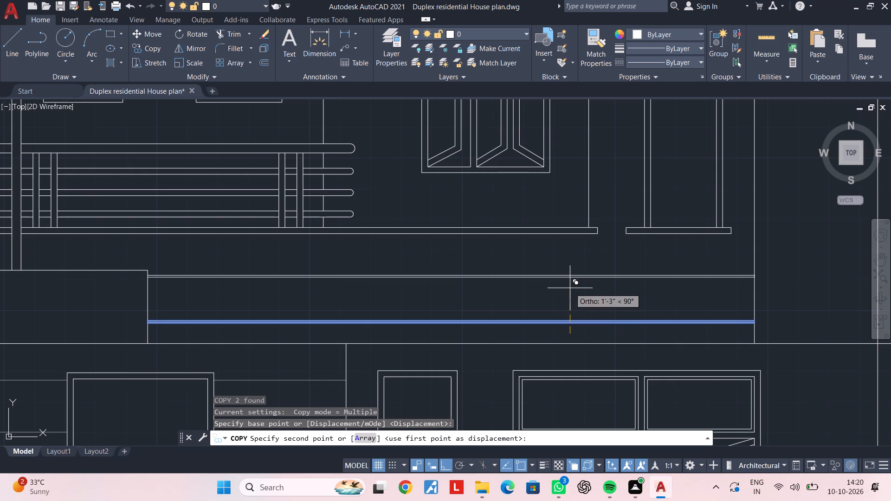
click(570, 288)
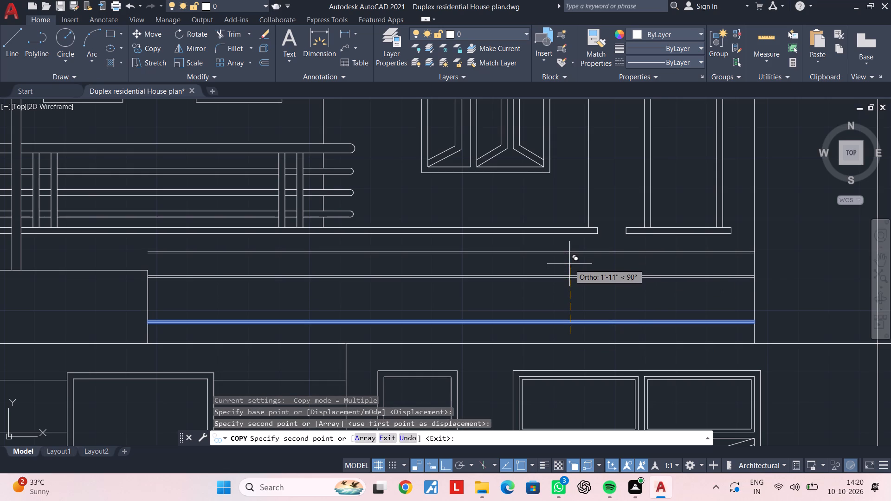
click(569, 264)
middle_drag(461, 262, 759, 269)
key(Escape)
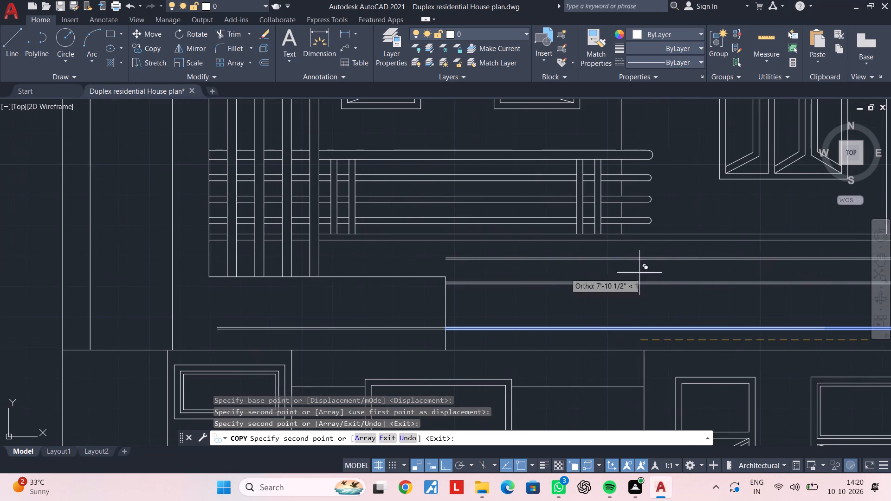
key(Escape)
Extend the topmost line pair leftward across the four tall vertical bars to the railing outline's left edge.
text(EX)
key(space)
click(502, 251)
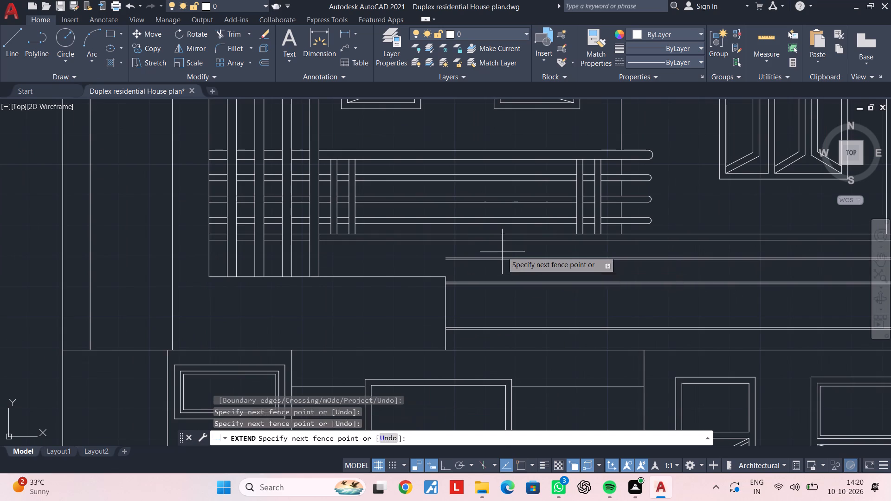
click(502, 266)
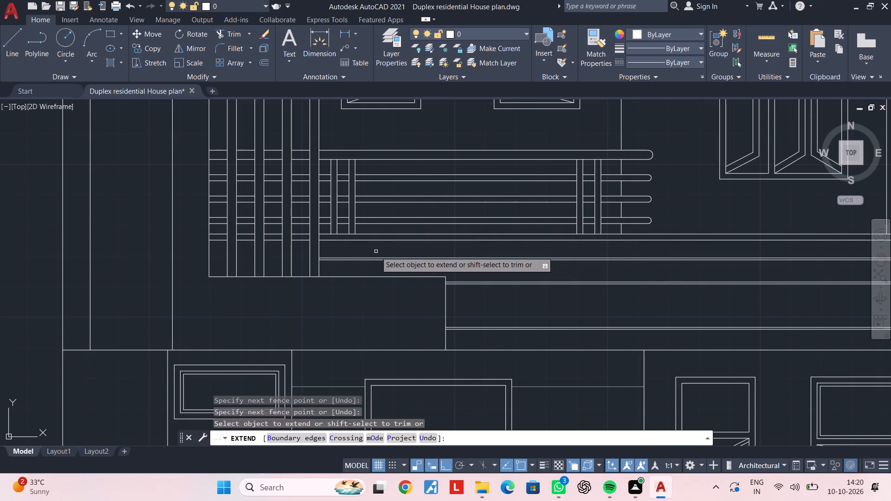
click(362, 250)
click(358, 265)
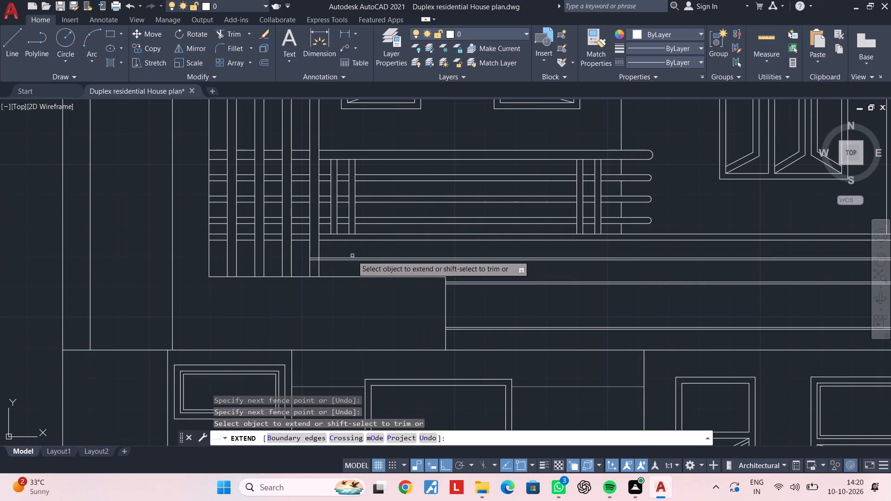
click(351, 253)
click(349, 268)
click(348, 256)
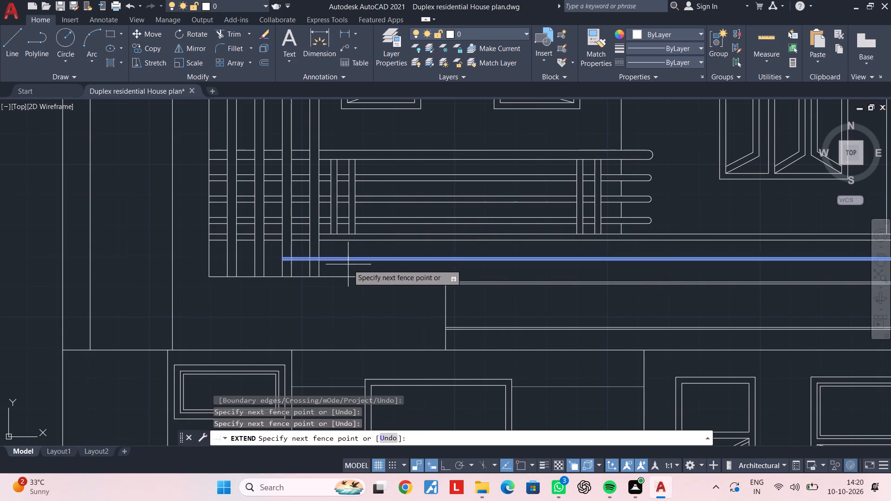
click(348, 266)
click(342, 252)
click(342, 266)
click(342, 254)
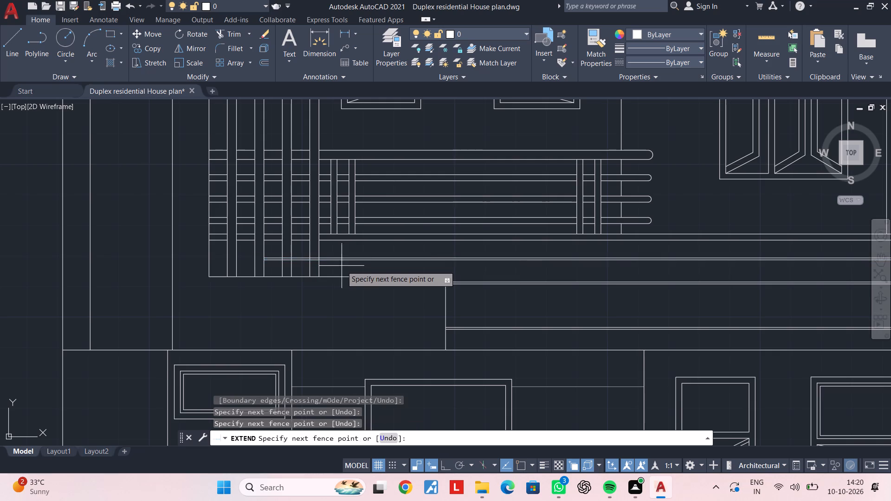
click(342, 269)
click(341, 251)
click(341, 270)
click(341, 252)
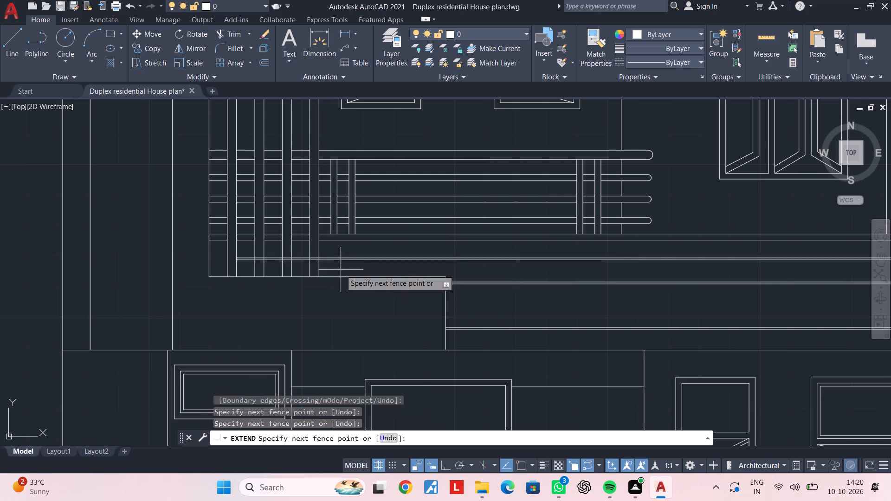
click(341, 271)
click(339, 255)
click(339, 270)
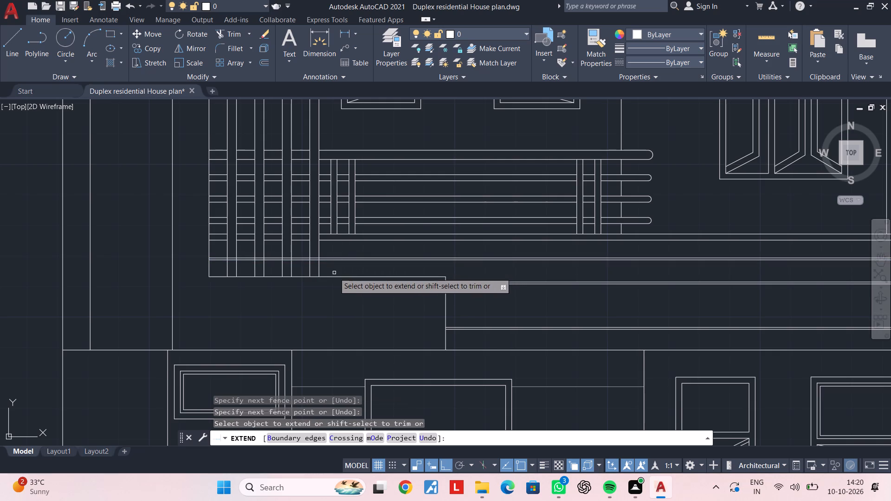
key(Escape)
Trim the extended line pair inside each of the four tall vertical bars.
text(TR)
key(space)
scroll(316, 258, up, 3)
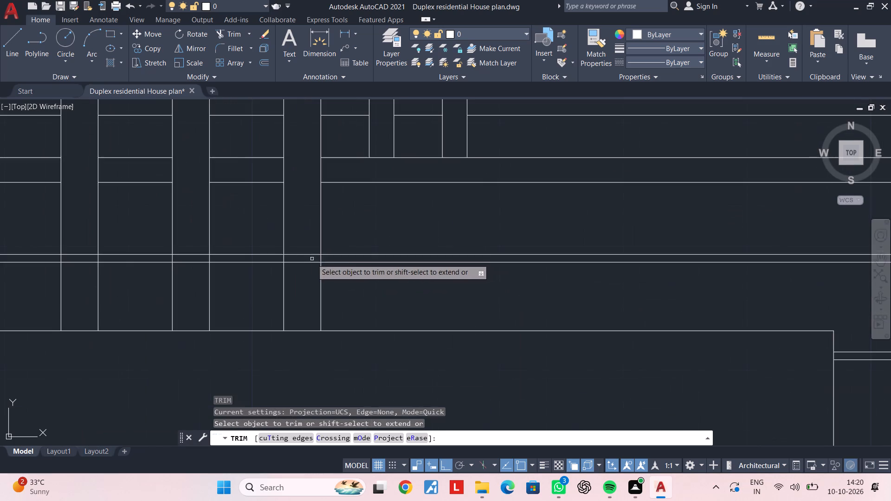
click(300, 245)
click(304, 272)
middle_drag(302, 275, 417, 272)
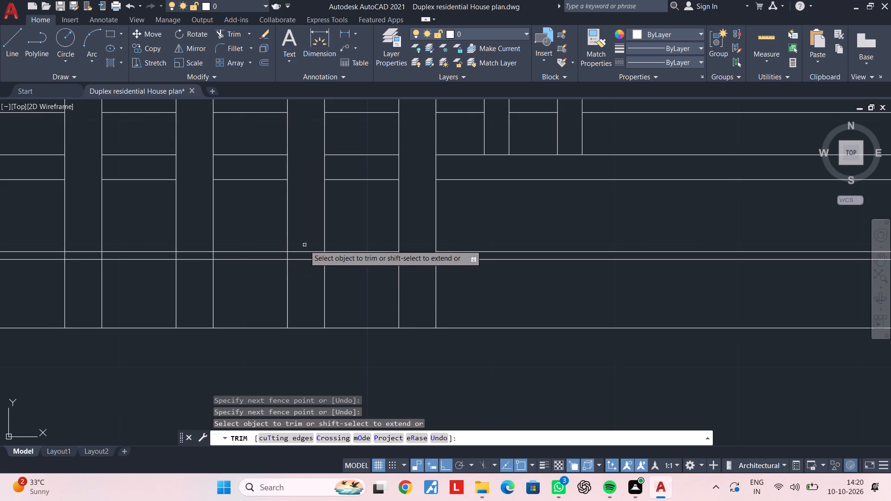
click(304, 245)
click(304, 263)
middle_drag(306, 267, 456, 267)
click(348, 245)
click(346, 289)
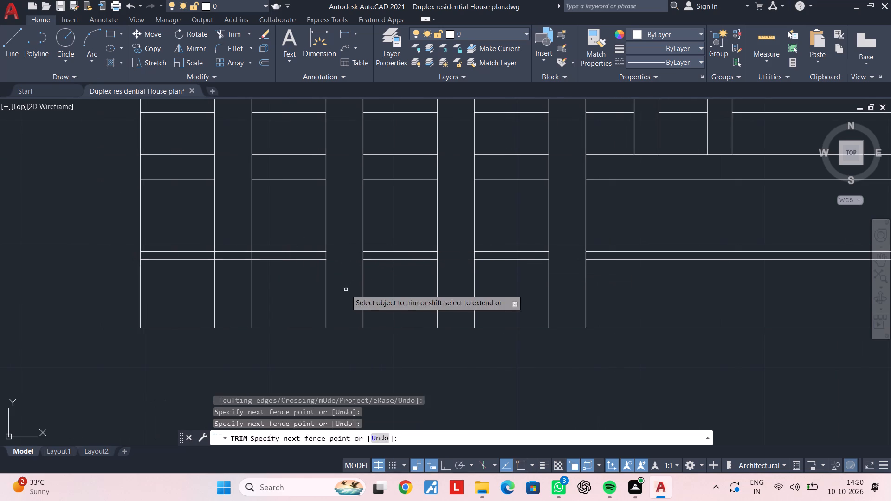
click(238, 243)
click(237, 265)
key(Escape)
scroll(237, 265, down, 4)
middle_drag(472, 296, 393, 305)
key(Escape)
key(Escape)
Examine the line pairs on the wall between the ground-floor openings and the first-floor railing.
scroll(444, 300, down, 2)
middle_drag(529, 305, 474, 311)
scroll(474, 311, up, 2)
middle_drag(495, 318, 462, 279)
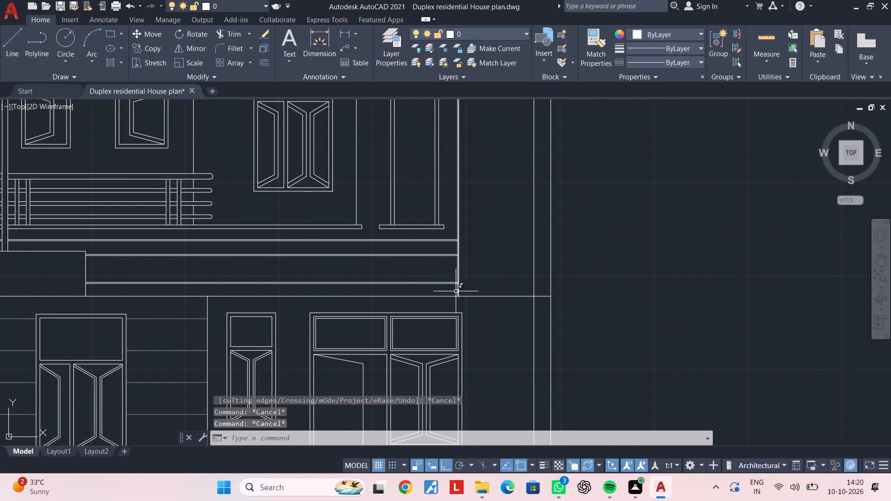
key(Escape)
key(Escape)
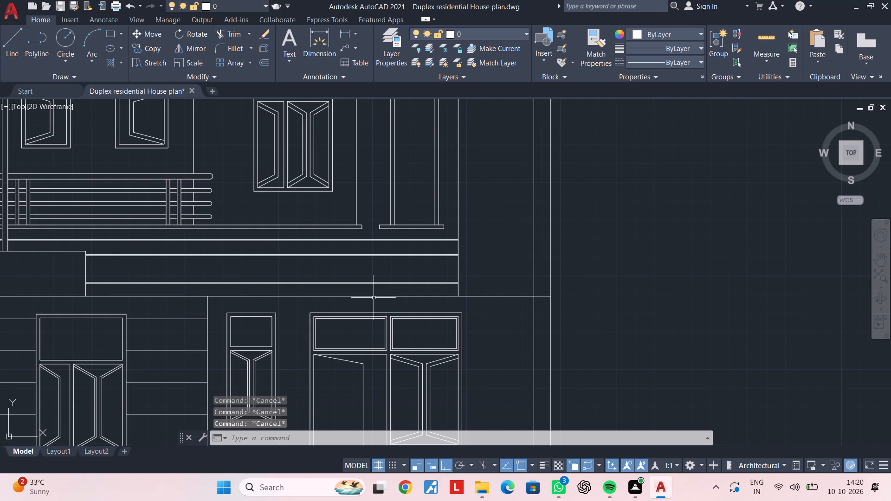
middle_drag(371, 298, 418, 276)
key(Escape)
scroll(443, 268, up, 1)
scroll(444, 267, down, 2)
middle_drag(444, 267, 445, 256)
key(Escape)
key(Escape)
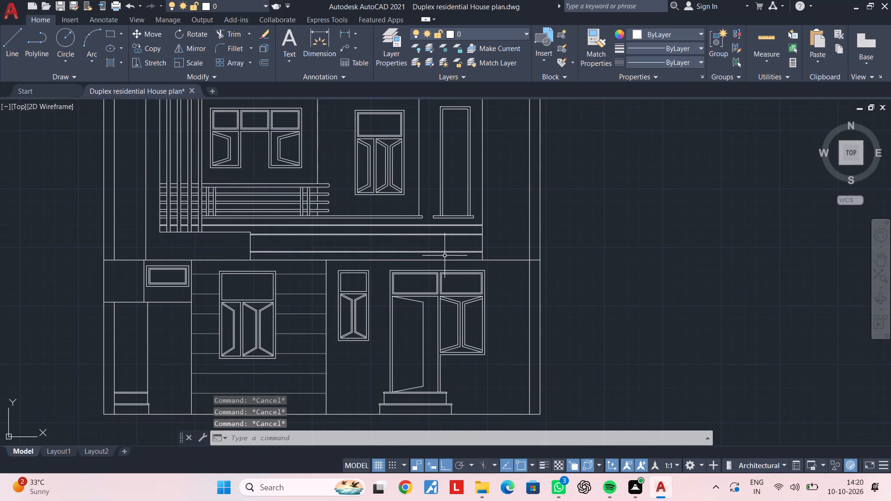
key(Escape)
key(Escape)
key(Escape)
key(Escape)
Copy the topmost line pair about 0'-11" upward, just above the sill slab of the first-floor door.
scroll(480, 247, up, 1)
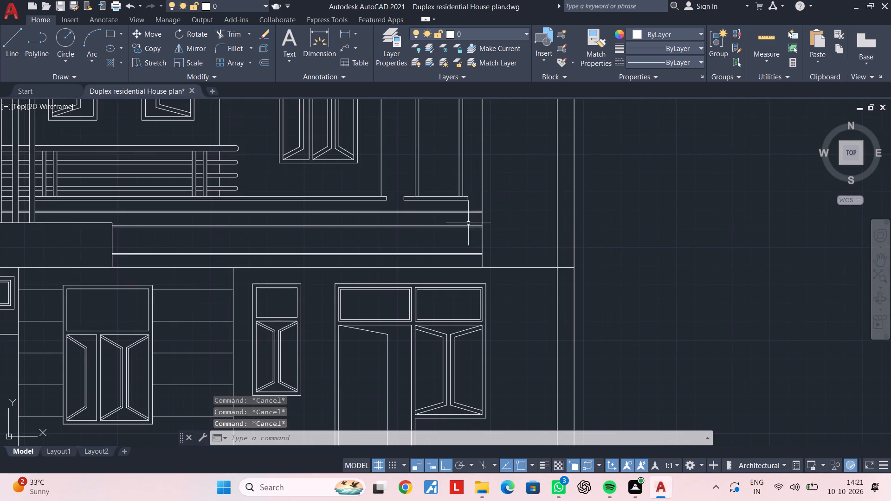
middle_drag(468, 223, 476, 282)
scroll(470, 276, up, 2)
click(467, 275)
click(461, 257)
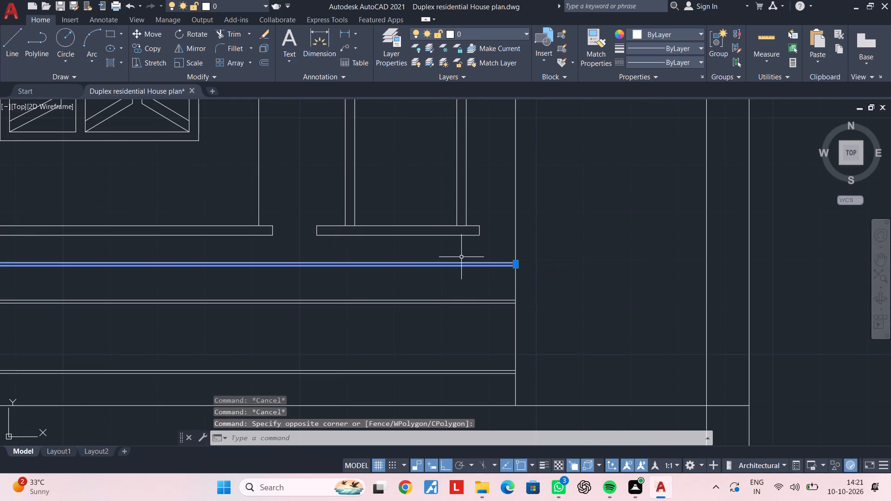
text(CO)
key(space)
click(460, 286)
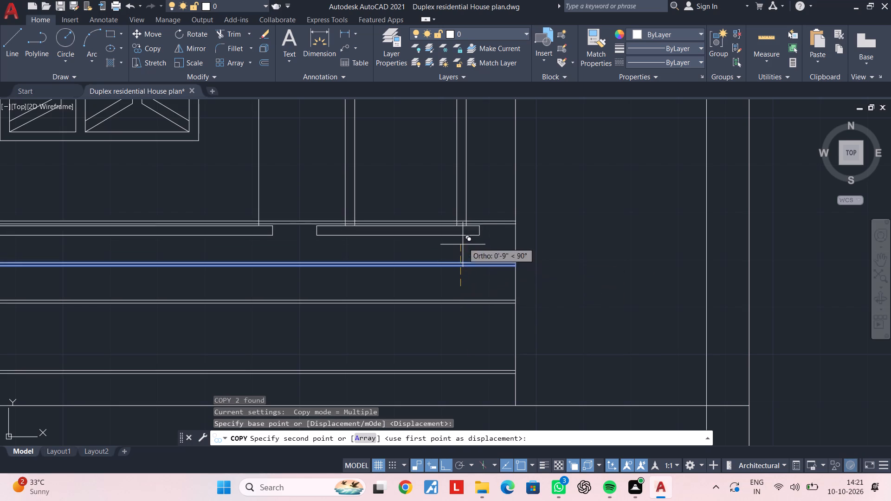
middle_drag(468, 224, 469, 264)
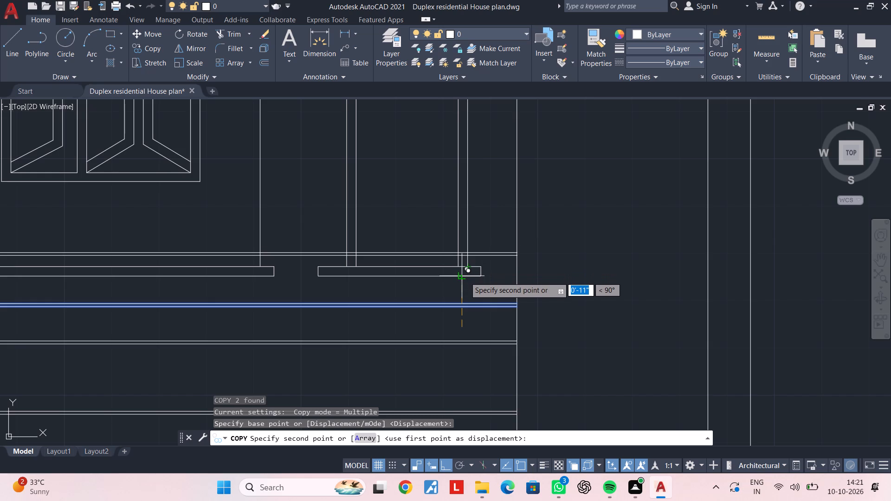
click(465, 277)
key(Escape)
key(Escape)
key(Escape)
Trim the copied line pair to the left of the vertical wall line between the first-floor window and door.
key(t)
text(R)
key(space)
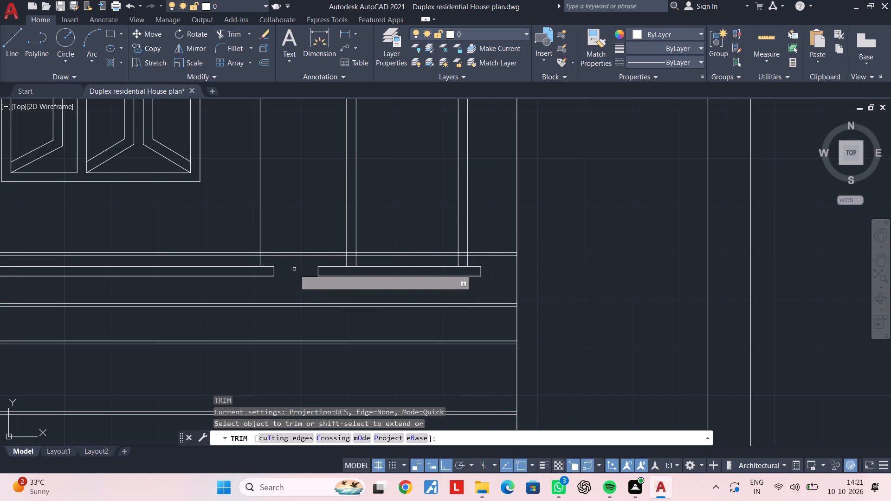
click(240, 260)
click(241, 243)
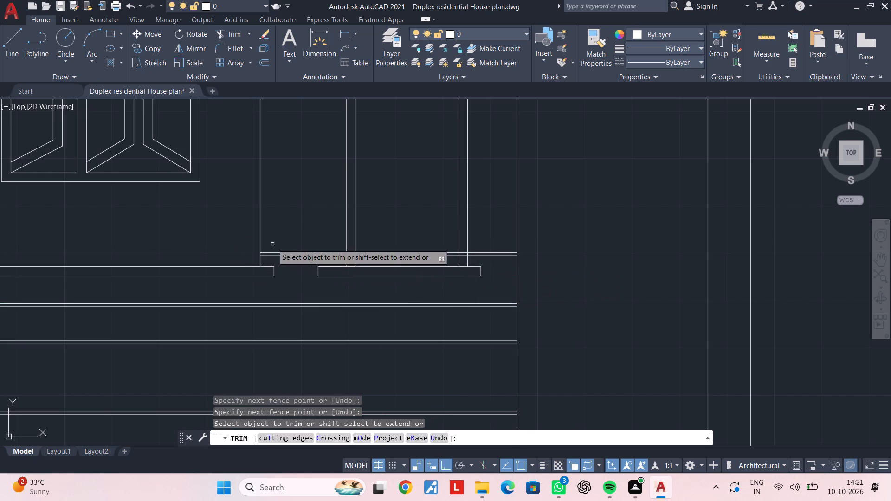
scroll(409, 259, up, 1)
key(Escape)
key(Escape)
middle_drag(440, 259, 411, 254)
key(Escape)
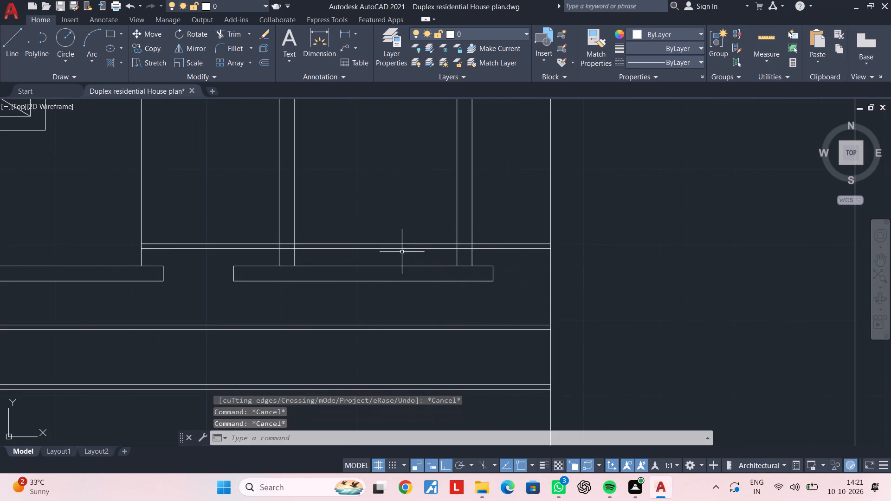
key(Escape)
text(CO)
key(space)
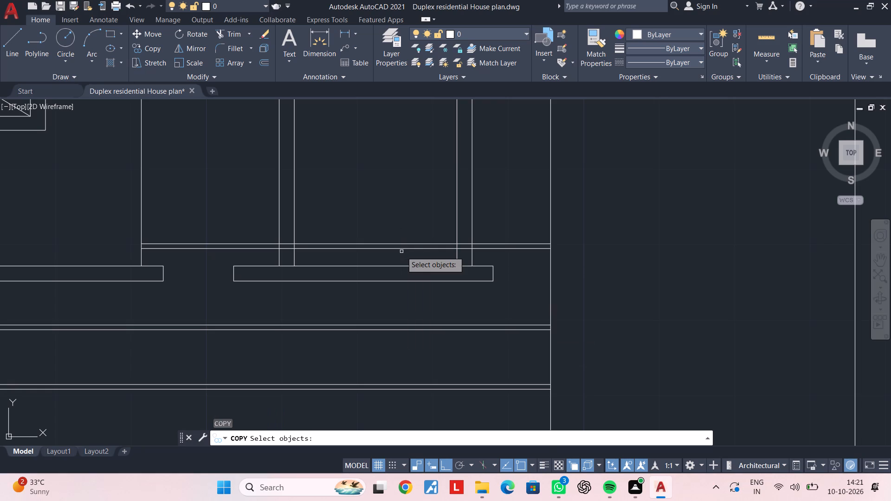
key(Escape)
Trim the copied line pair out of the first-floor door, both between the jambs and inside each jamb.
text(TR)
key(space)
click(401, 252)
click(396, 218)
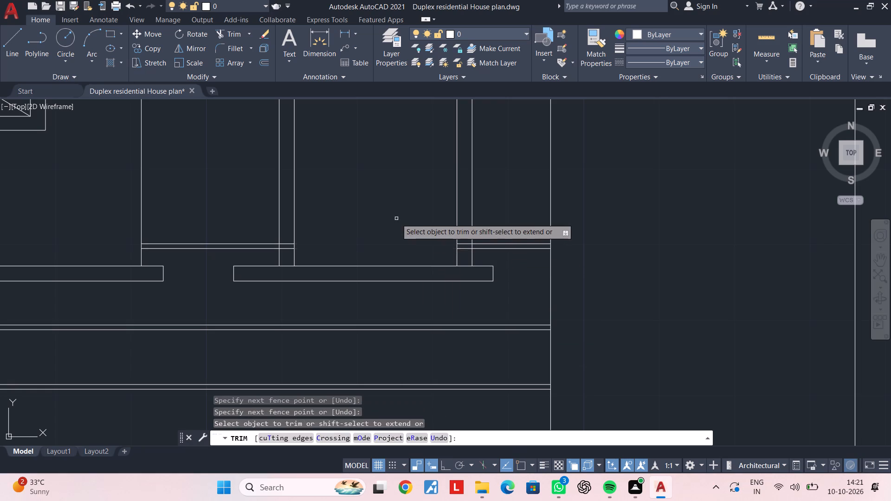
key(Escape)
key(space)
scroll(291, 249, up, 3)
click(281, 262)
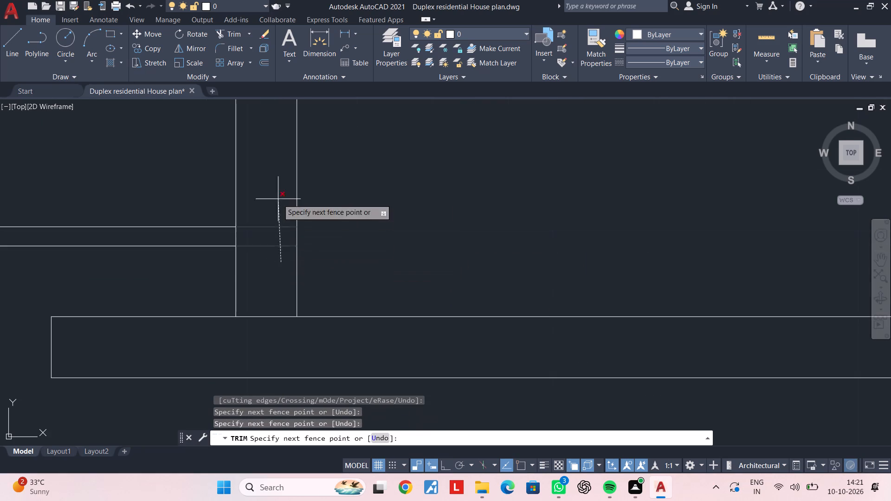
click(278, 199)
scroll(332, 236, down, 3)
middle_drag(411, 247, 398, 250)
scroll(498, 259, up, 2)
click(498, 246)
click(502, 188)
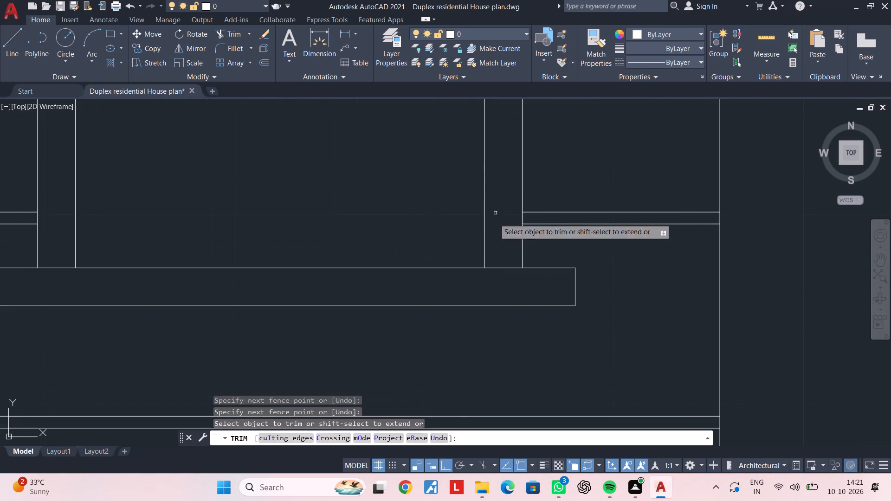
key(Escape)
Copy the line pairs on both sides of the first-floor door upward nine times at irregular spacing, up to the door head.
scroll(475, 249, down, 2)
click(557, 253)
click(557, 201)
click(263, 249)
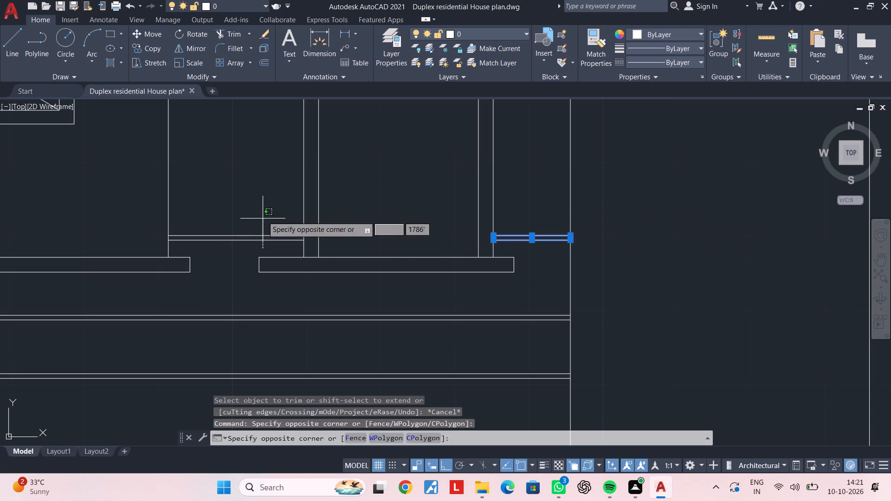
click(263, 207)
text(CO)
key(space)
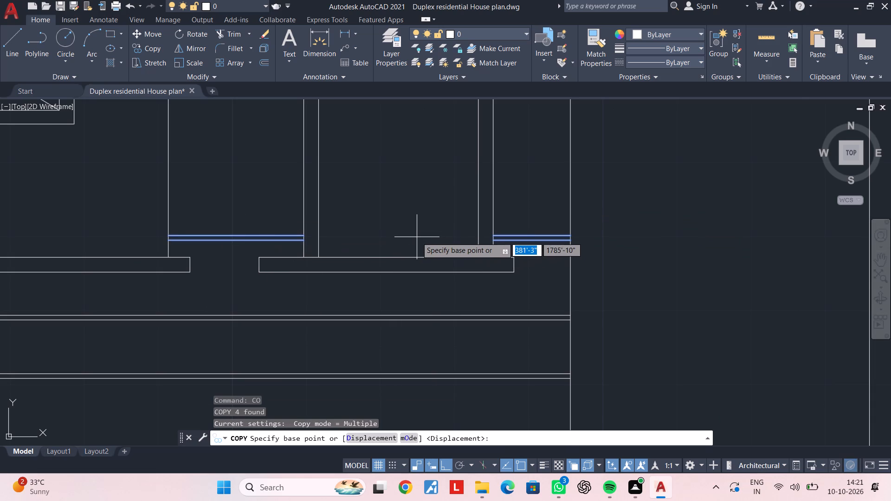
click(417, 237)
scroll(420, 201, down, 2)
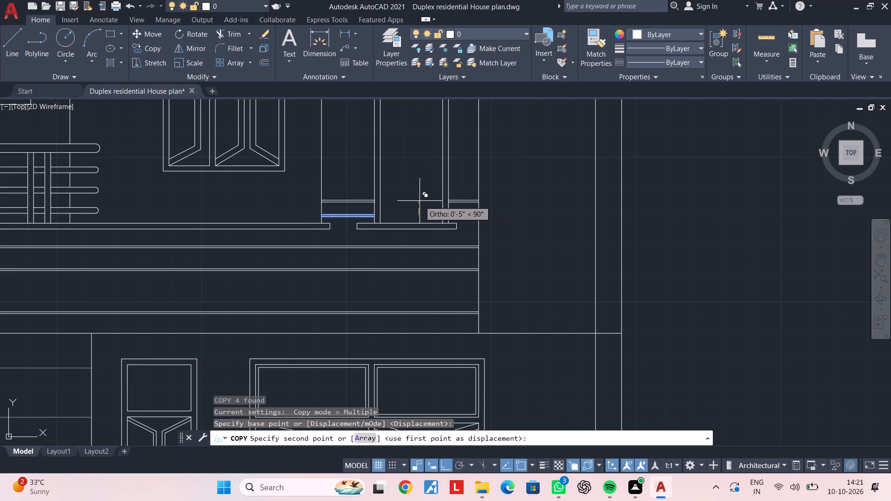
click(419, 197)
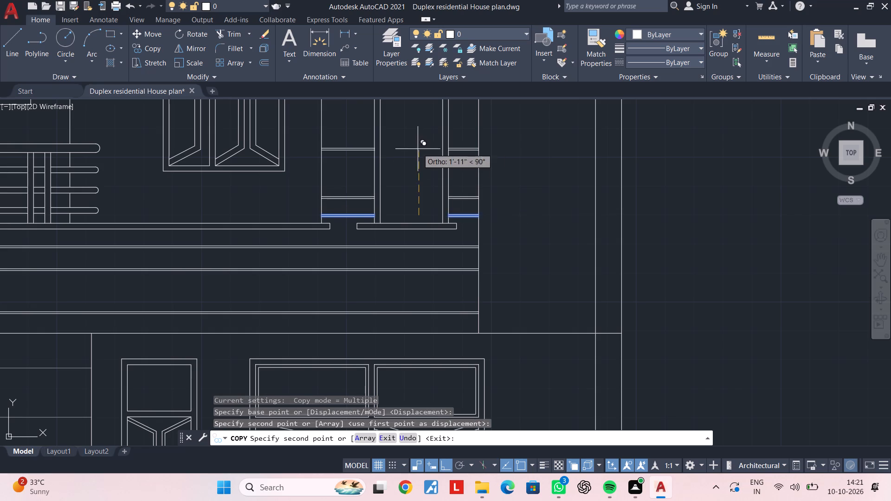
middle_drag(418, 147, 415, 194)
click(410, 225)
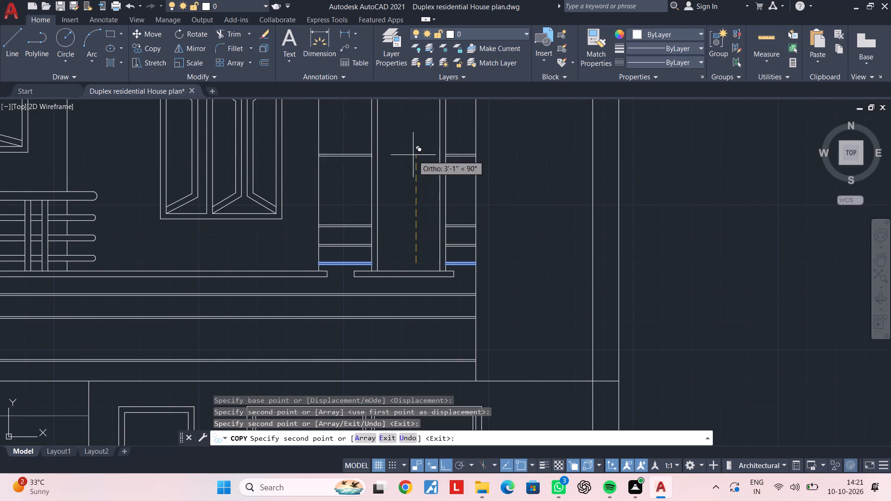
middle_drag(413, 155, 413, 203)
click(412, 254)
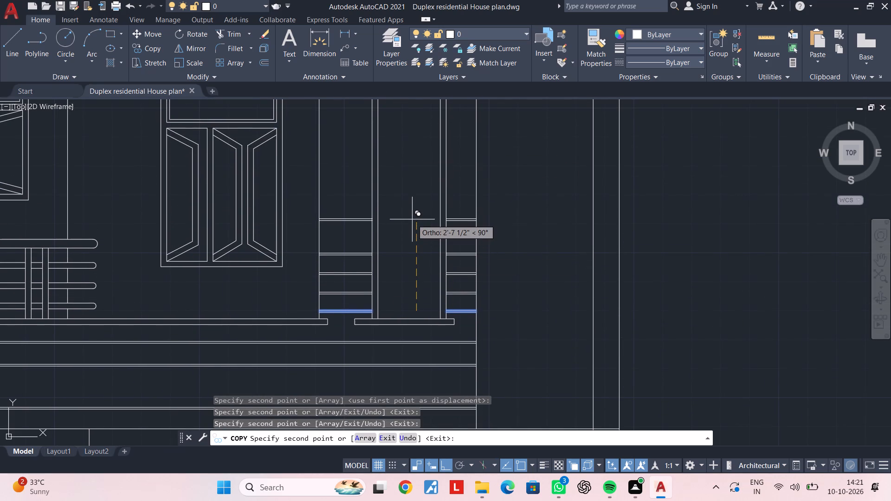
click(412, 219)
middle_drag(416, 166, 417, 215)
click(412, 247)
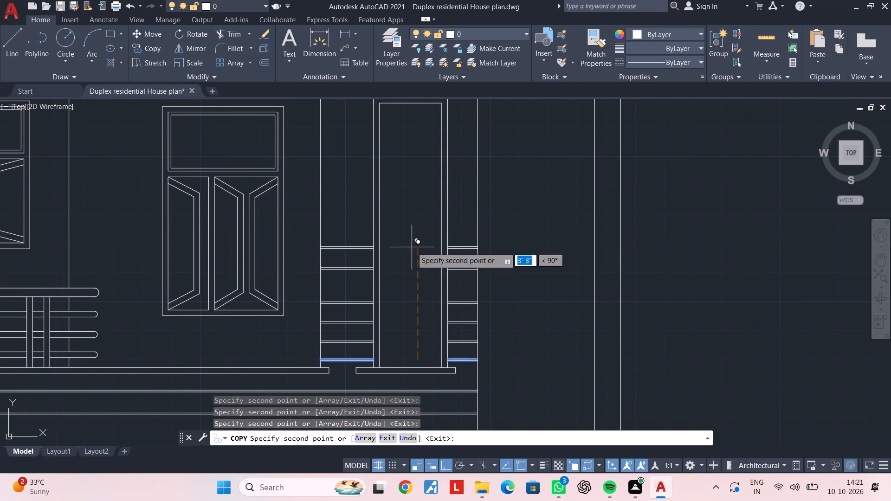
click(410, 215)
middle_drag(418, 164, 415, 238)
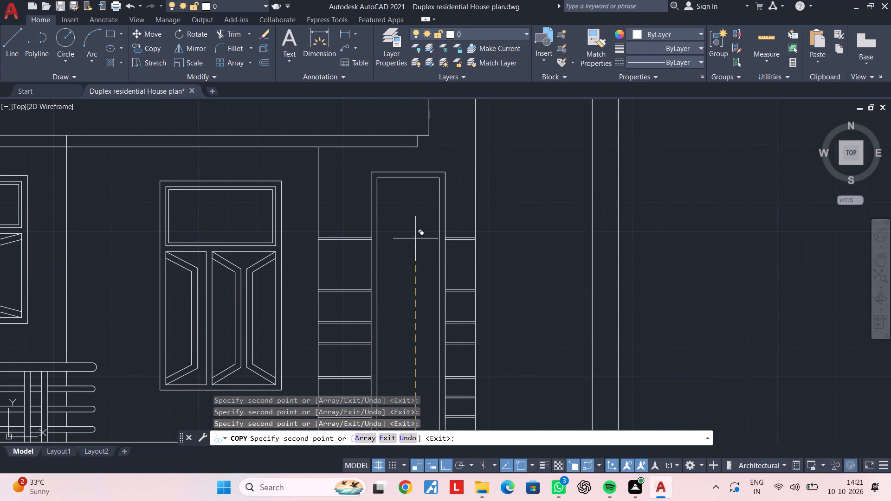
click(413, 255)
click(413, 213)
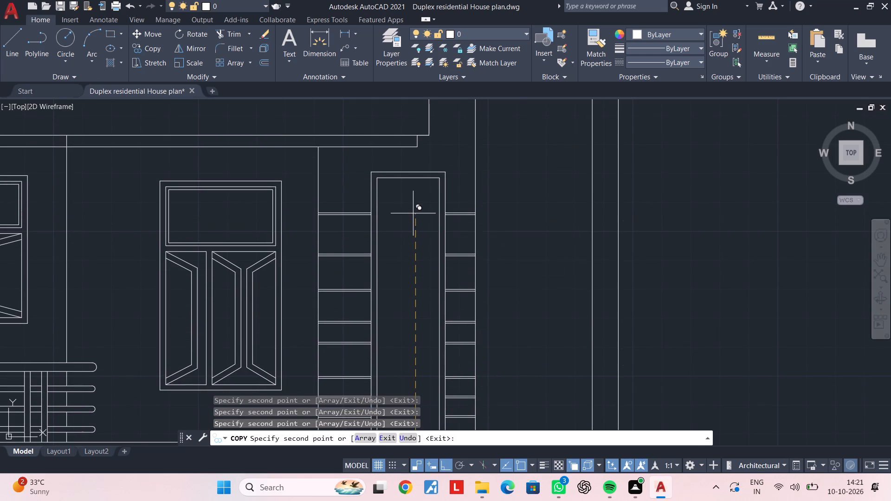
click(413, 181)
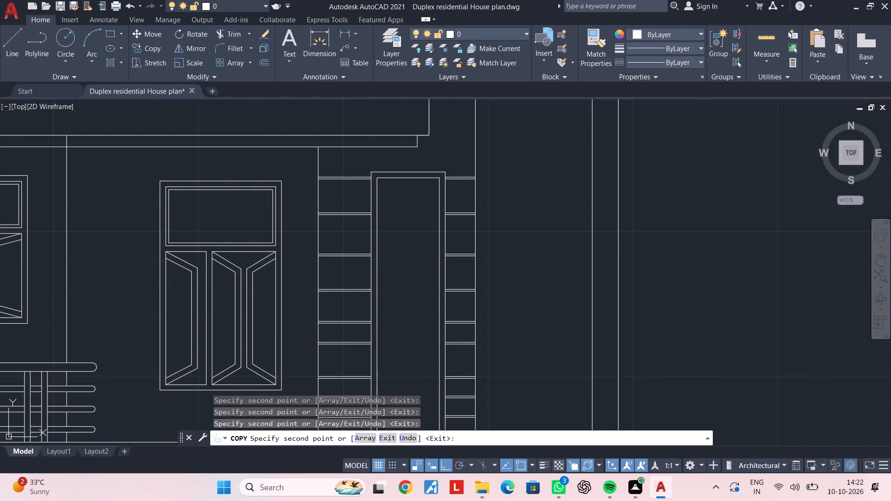
scroll(550, 374, down, 4)
scroll(553, 373, up, 2)
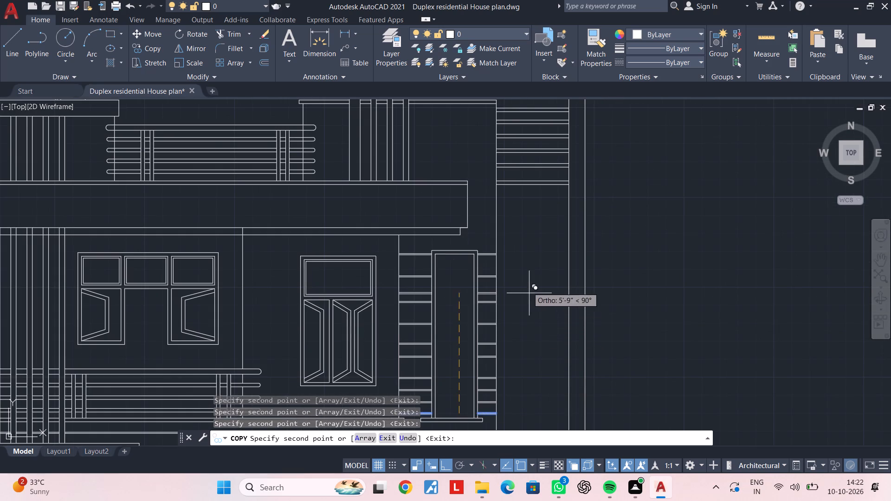
key(Escape)
key(Escape)
Copy the topmost line pair on the right side of the door about 0'-11" upward, above the door head.
scroll(491, 234, up, 2)
click(482, 309)
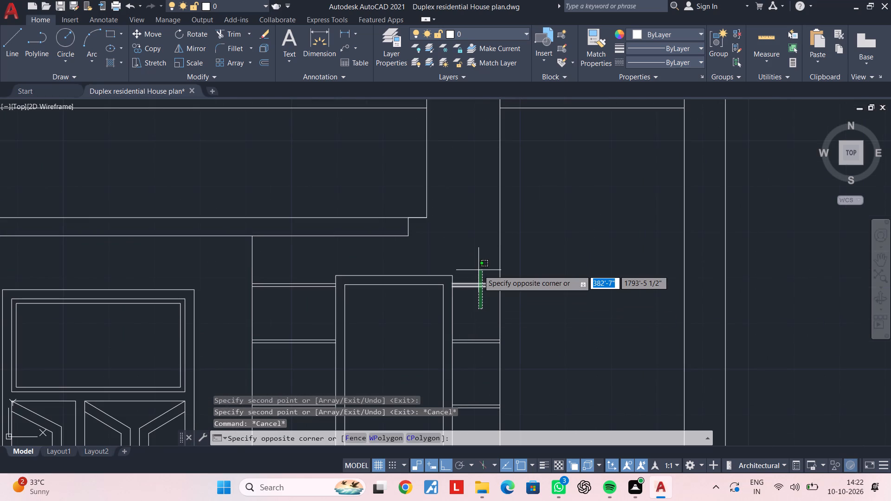
click(478, 270)
text(CO)
key(space)
click(478, 270)
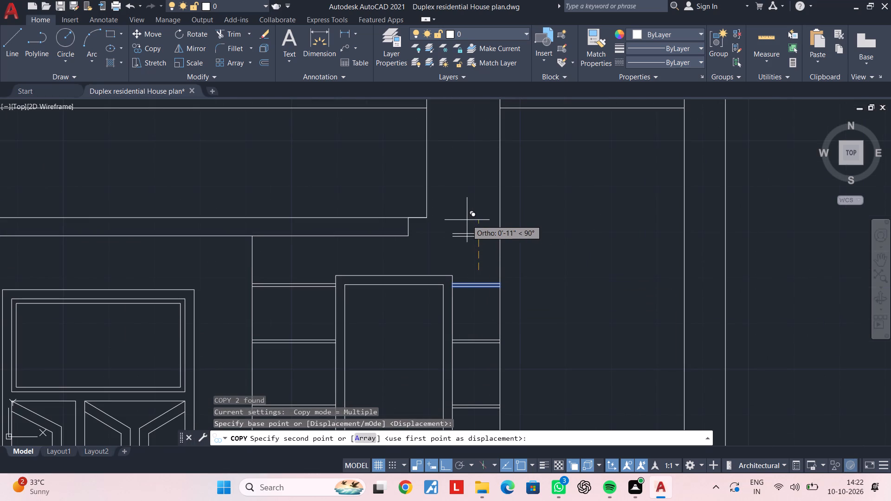
click(467, 216)
key(Escape)
key(Escape)
Extend the copied line pair above the door head leftward to the end of the slab's lower band.
text(EX)
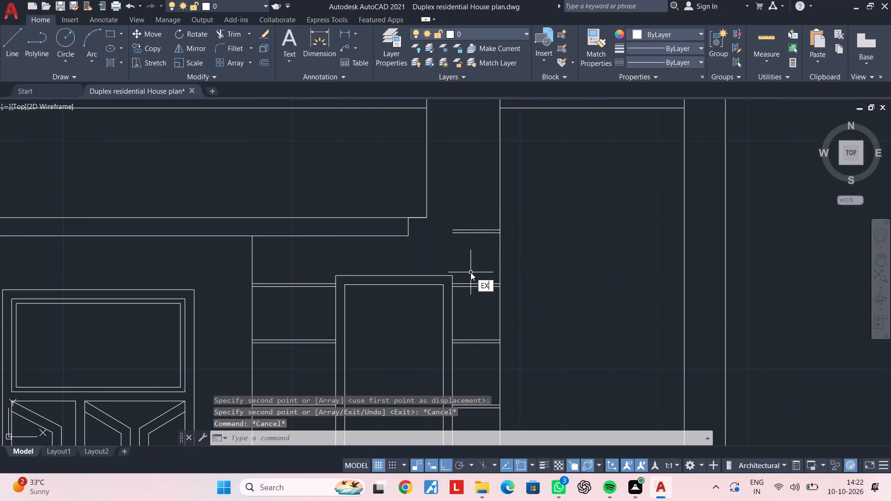
key(space)
click(469, 215)
click(467, 245)
key(Escape)
key(Escape)
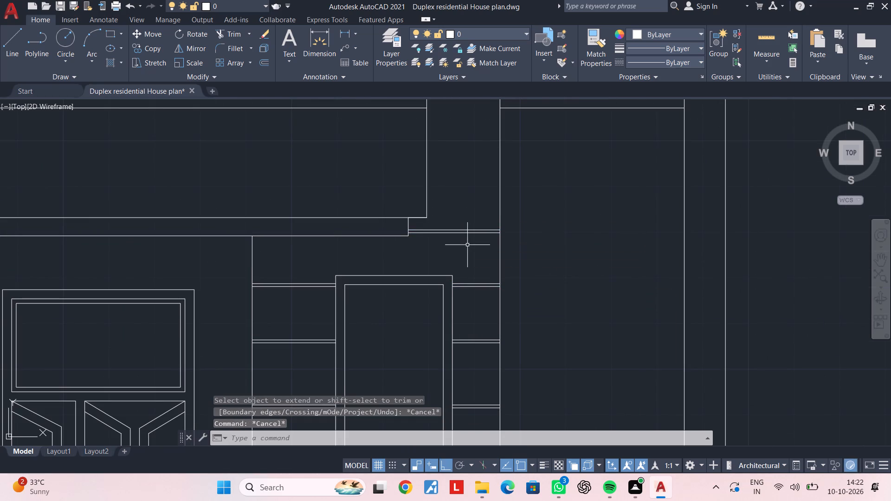
key(x)
key(Escape)
Copy the extended line pair upward eight times along the wall's right edge, up to just below the upper roof slab.
text(CO)
key(space)
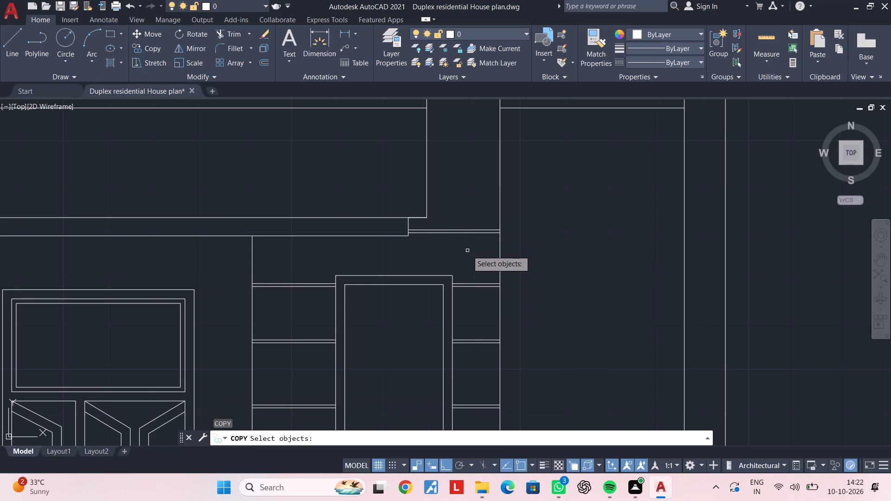
click(467, 245)
click(465, 217)
key(space)
click(465, 252)
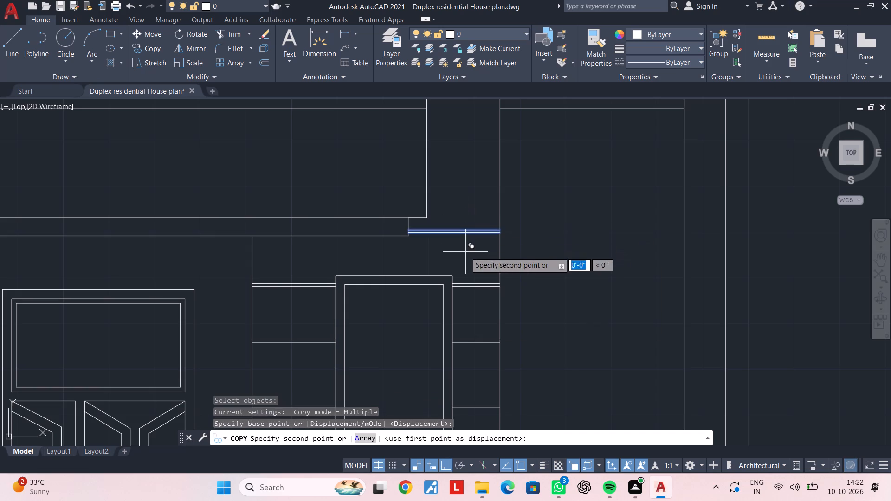
middle_drag(464, 209, 457, 261)
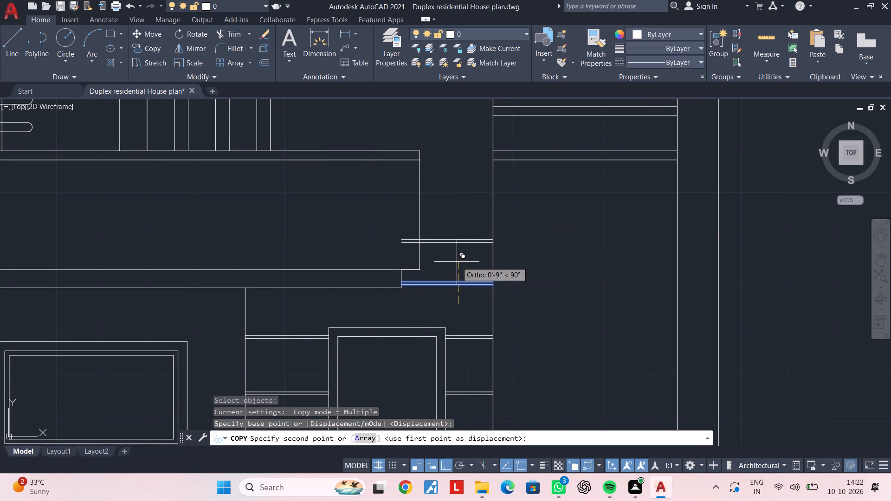
click(457, 262)
click(457, 233)
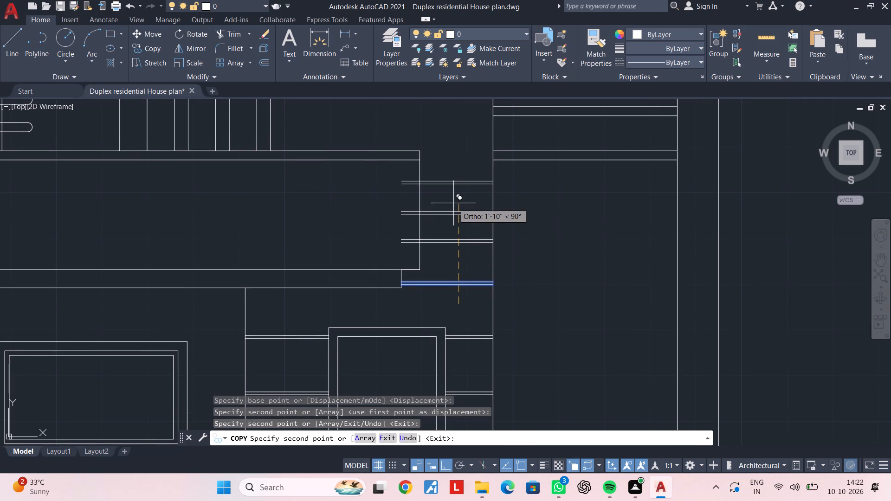
click(453, 199)
middle_drag(453, 182, 444, 245)
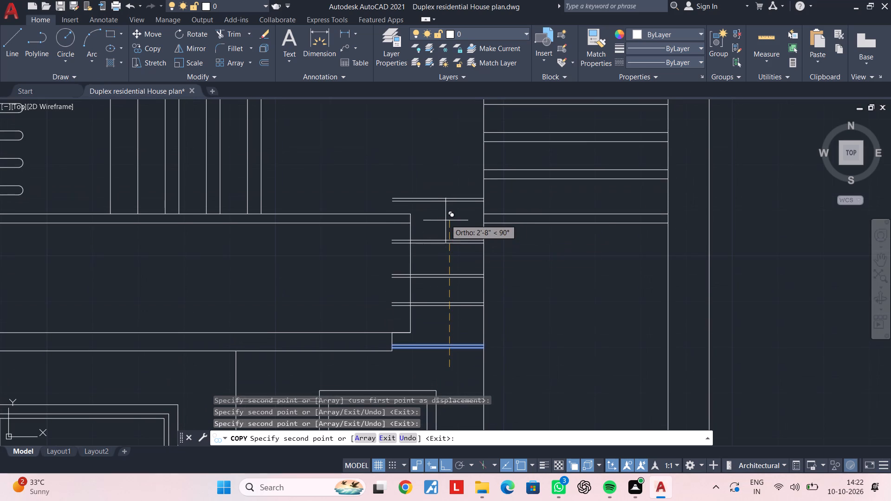
click(445, 219)
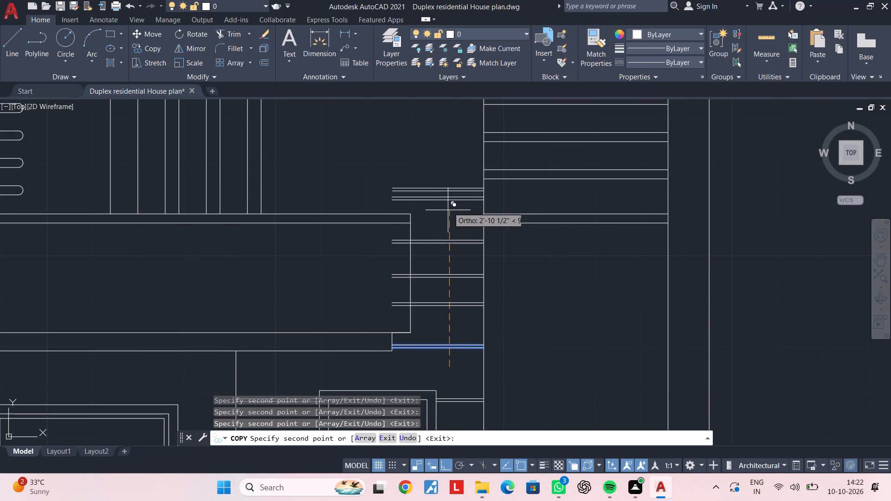
middle_drag(450, 202, 449, 262)
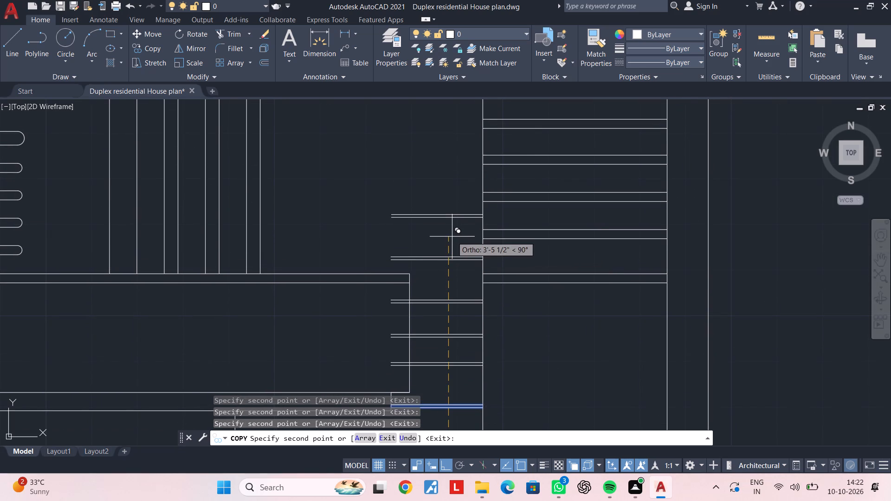
click(452, 240)
click(452, 195)
middle_drag(481, 167, 472, 229)
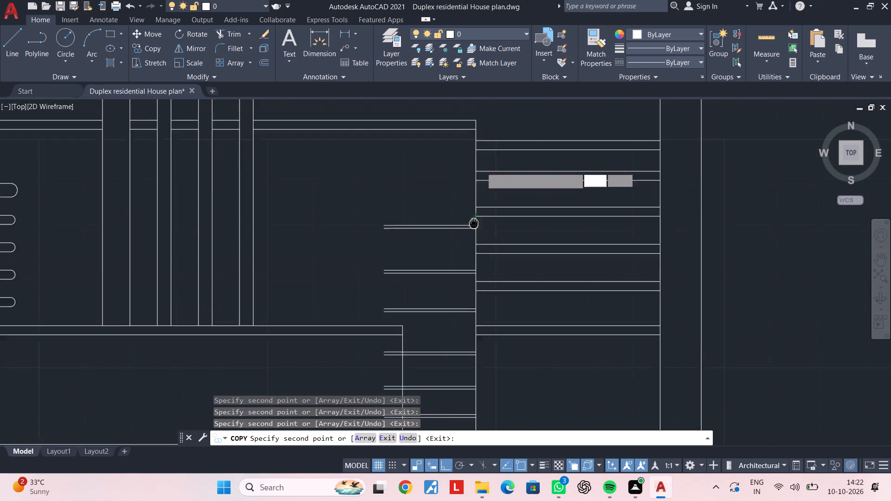
middle_drag(472, 229, 465, 260)
click(461, 253)
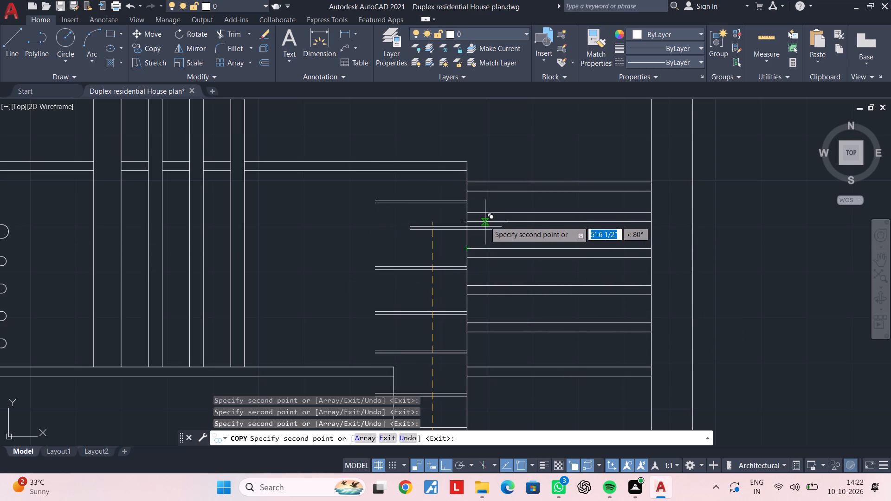
click(393, 220)
key(Escape)
key(Escape)
Trim the overhanging end of the offset line pair to the right of the vertical wall edge.
scroll(441, 246, up, 1)
middle_drag(451, 242, 373, 243)
scroll(369, 237, up, 1)
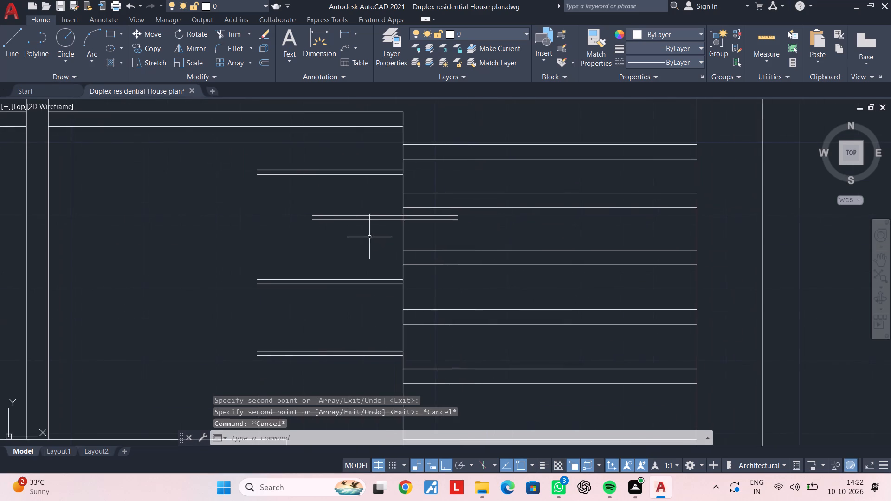
key(t)
key(r)
key(space)
click(448, 219)
click(451, 199)
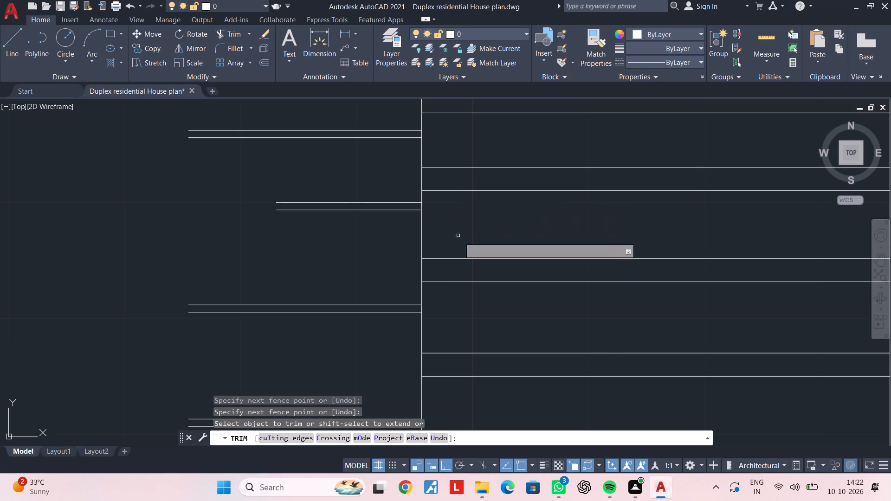
Trim the three lower copied line pairs where they run inside the end of the deep slab fascia.
scroll(462, 239, down, 3)
middle_drag(463, 240, 457, 161)
scroll(401, 305, up, 2)
click(374, 300)
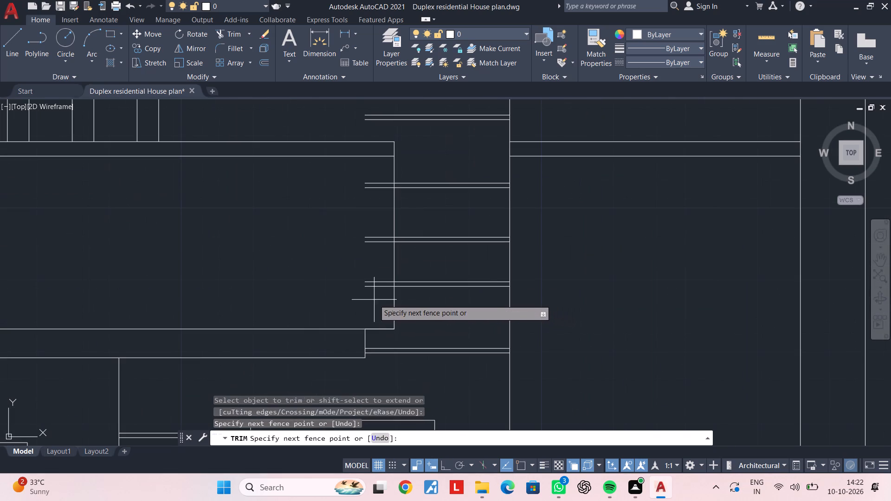
click(378, 179)
key(Escape)
Extend the five line pairs above the fascia leftward to the second-floor wall's left vertical edge.
scroll(366, 247, down, 2)
middle_drag(368, 257, 375, 302)
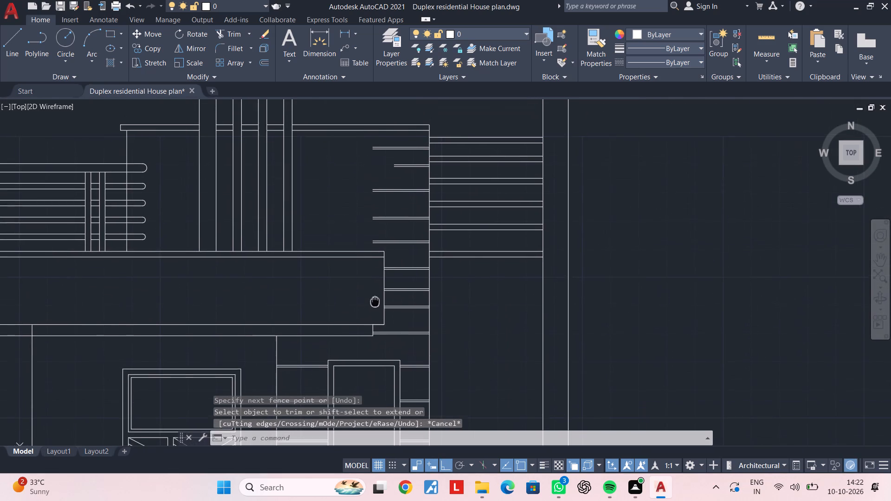
middle_drag(375, 302, 375, 302)
middle_drag(363, 277, 367, 322)
middle_drag(366, 272, 438, 278)
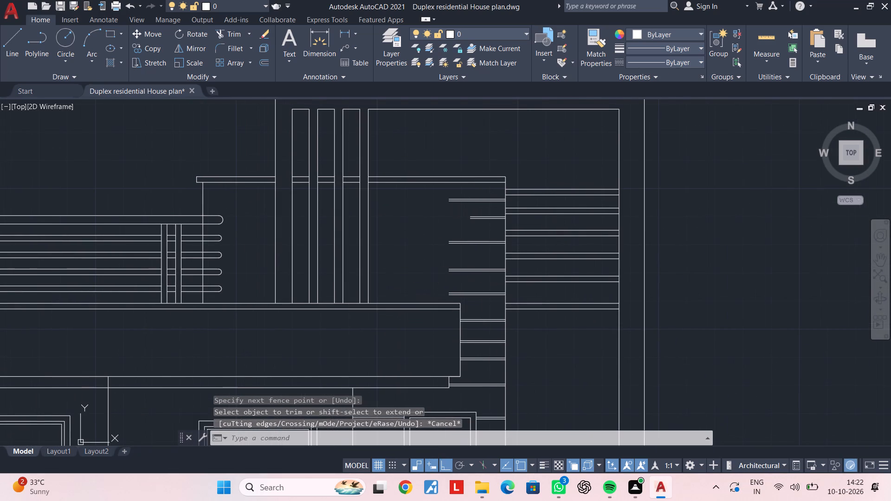
click(203, 299)
text(EX)
key(space)
click(469, 300)
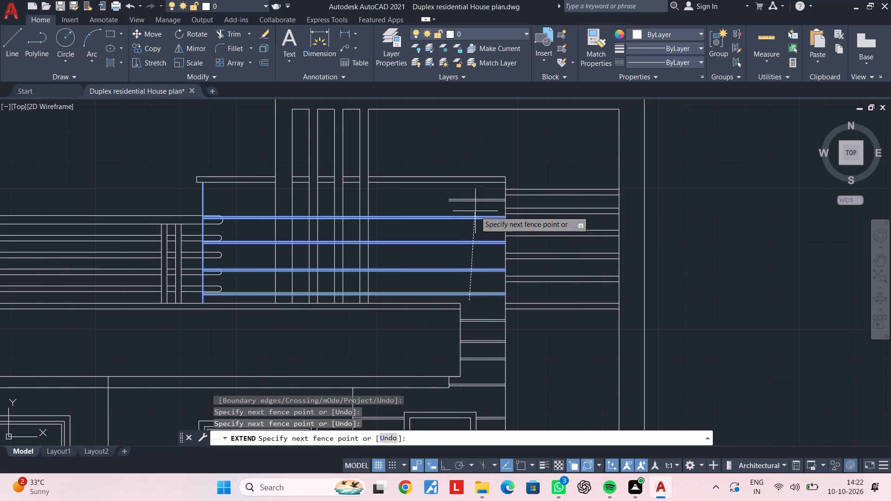
click(473, 196)
key(Escape)
key(Escape)
key(r)
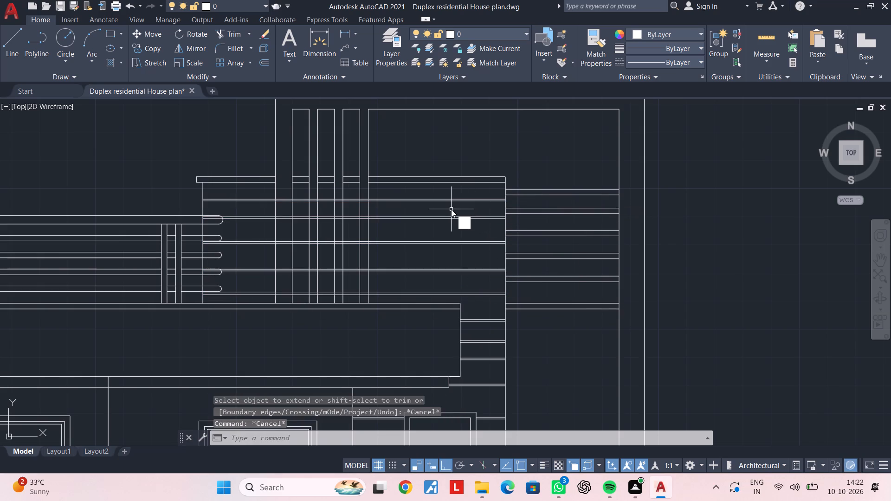
key(Escape)
Trim the five groove line pairs where they cross the frame's vertical leg and the three narrow vertical fins on the second-floor wall.
text(TR)
key(space)
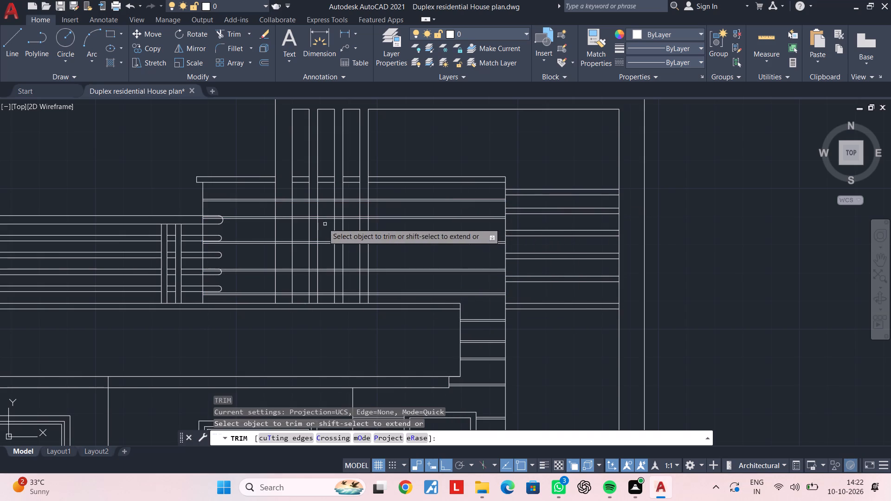
scroll(287, 200, up, 2)
click(277, 187)
middle_drag(279, 313, 288, 180)
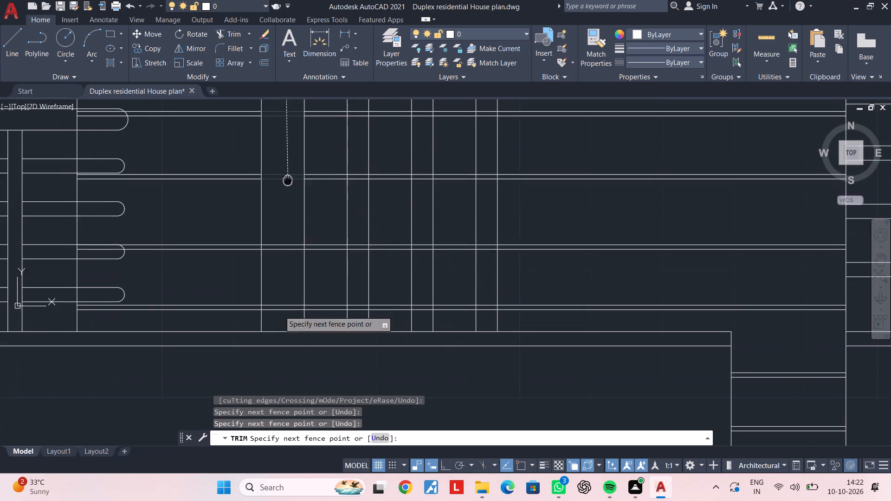
middle_drag(288, 180, 288, 178)
click(276, 323)
scroll(324, 266, down, 1)
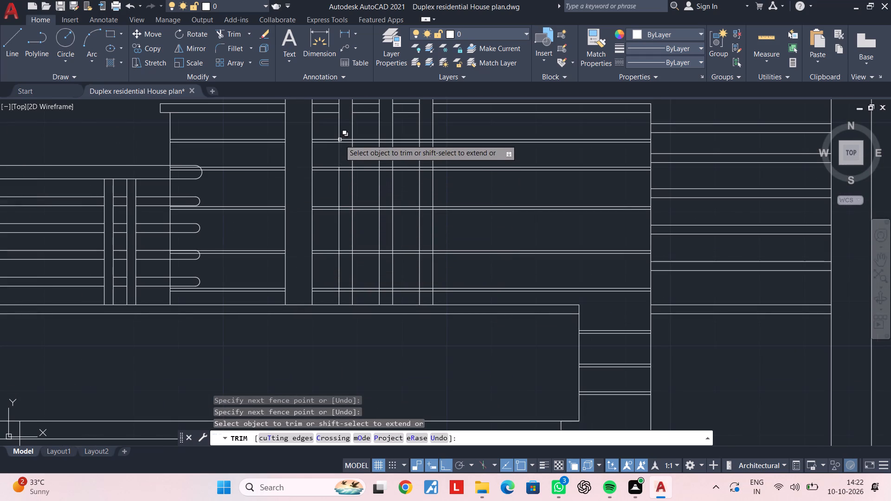
click(344, 128)
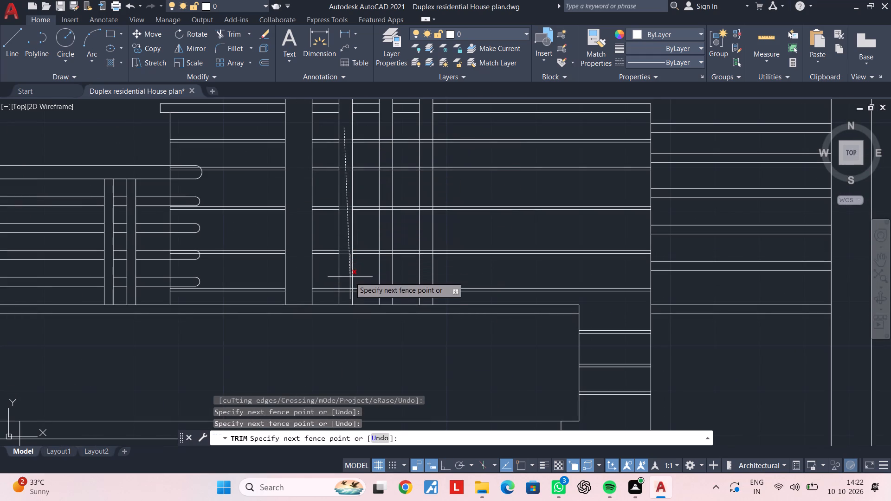
click(347, 300)
click(384, 129)
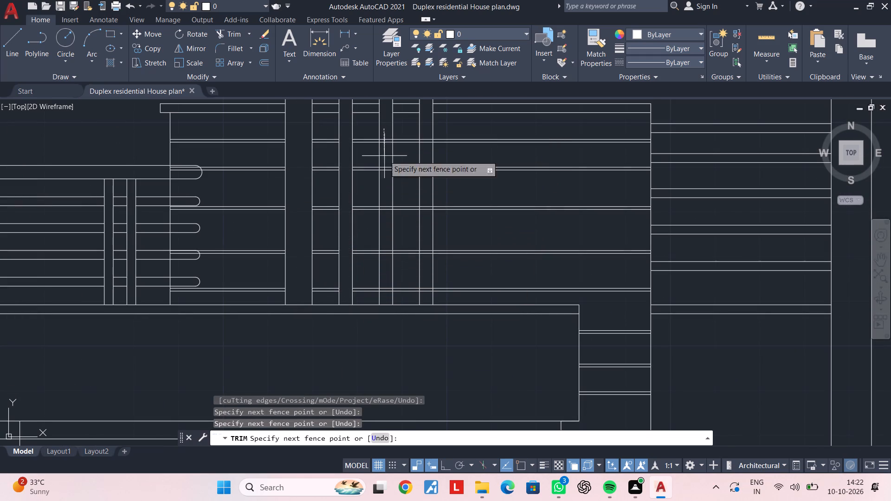
click(386, 295)
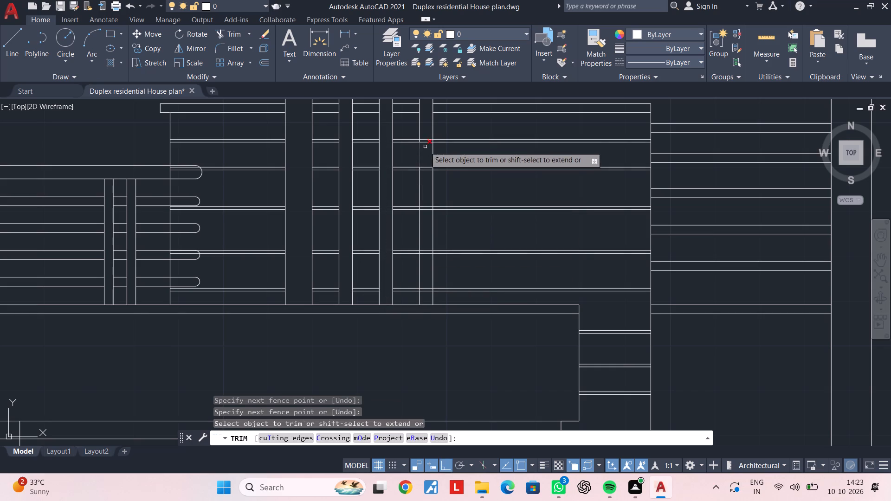
click(426, 129)
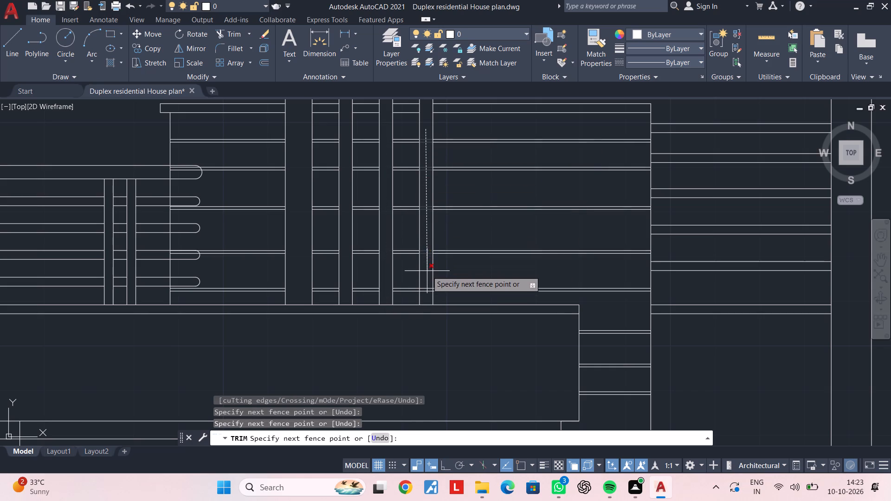
click(427, 299)
key(Escape)
Trim the groove line pair running inside the rounded end of the terrace railing's top bar.
scroll(422, 261, down, 3)
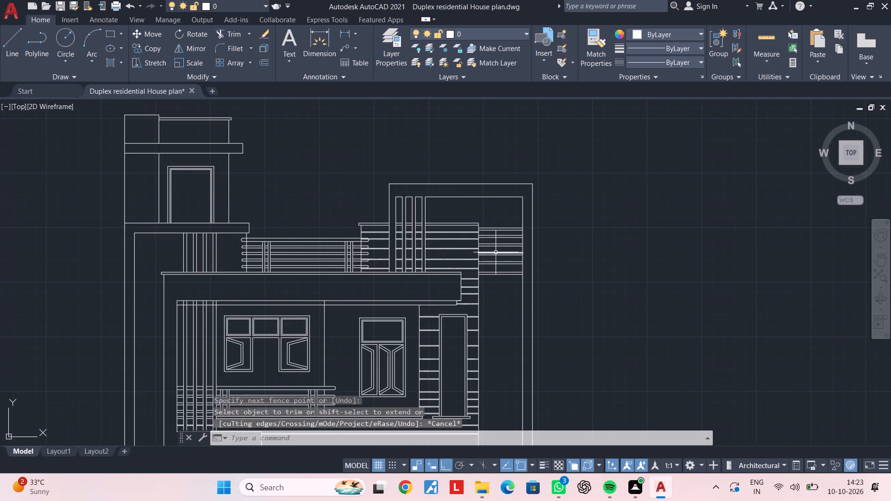
middle_drag(399, 256, 471, 256)
scroll(464, 248, up, 2)
scroll(396, 254, up, 3)
middle_drag(388, 260, 403, 255)
scroll(398, 223, up, 2)
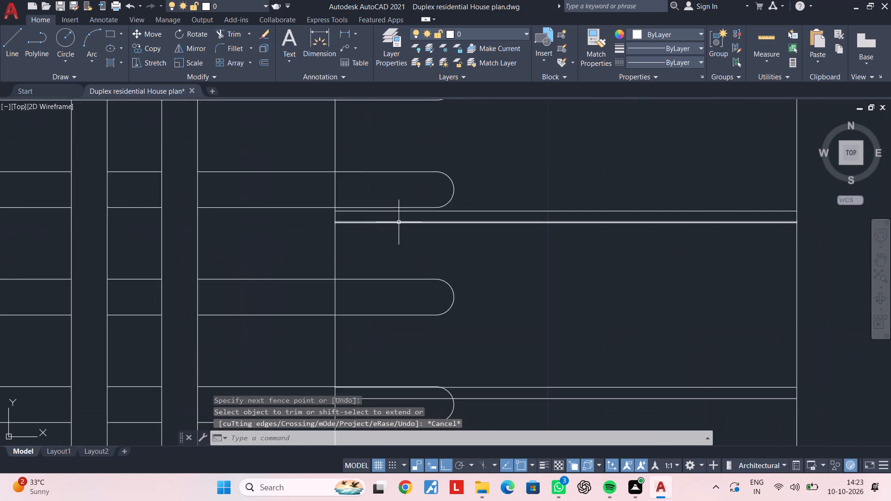
scroll(400, 222, up, 2)
scroll(402, 229, down, 3)
scroll(457, 239, down, 2)
middle_drag(457, 240, 452, 275)
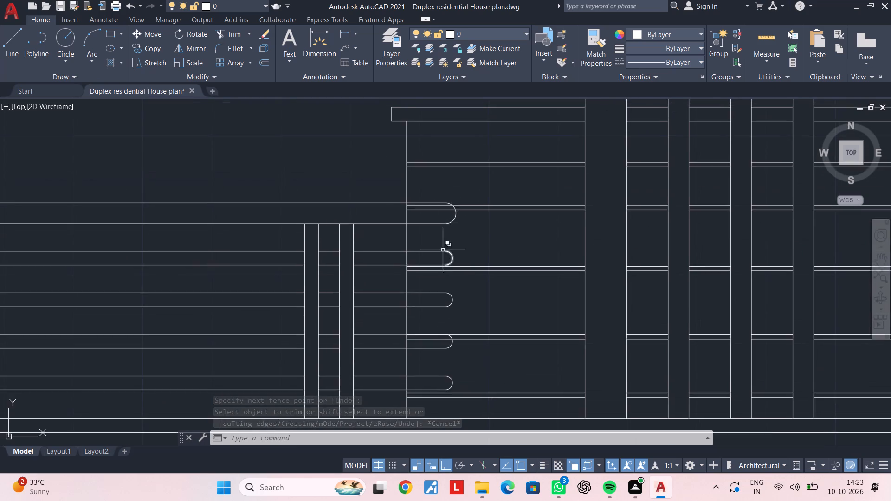
scroll(426, 190, up, 4)
key(Escape)
key(t)
key(r)
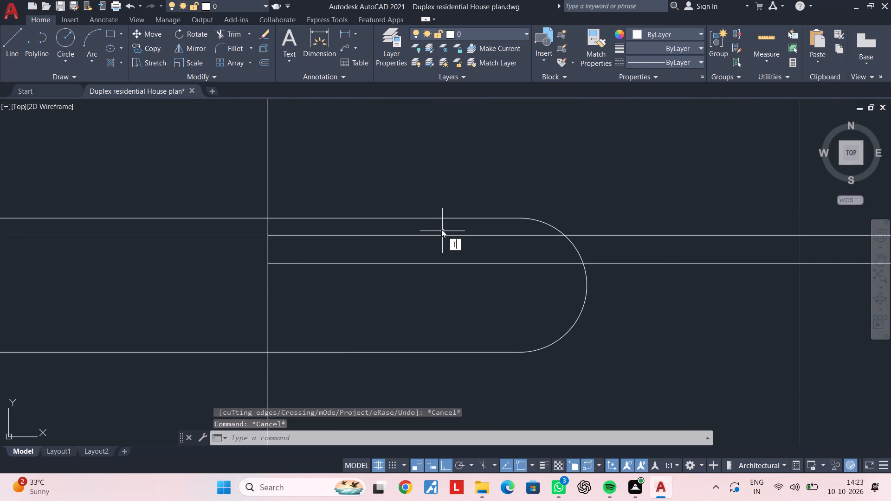
key(space)
click(445, 224)
click(443, 287)
Trim the groove line pair running inside the rounded end of the railing's fourth bar from the top.
scroll(443, 288, down, 3)
middle_drag(445, 284, 429, 208)
scroll(435, 245, down, 3)
middle_drag(435, 247, 435, 236)
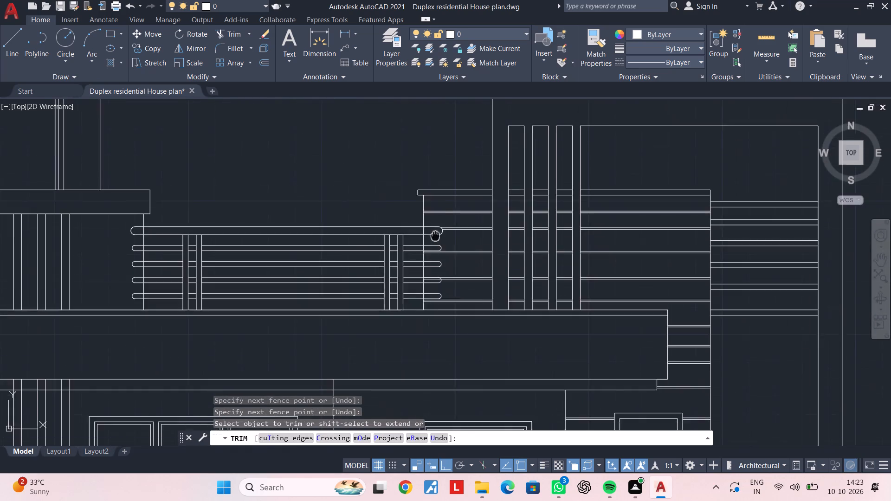
middle_drag(435, 236, 431, 199)
scroll(428, 240, up, 3)
key(space)
key(space)
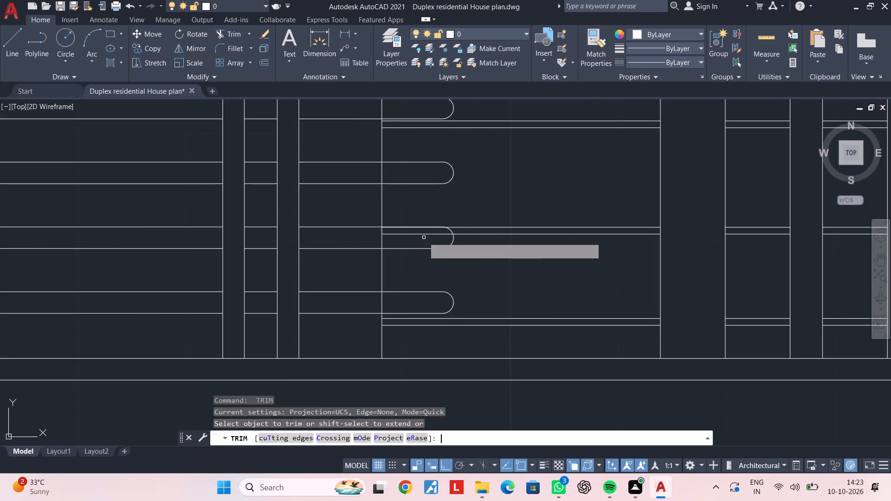
scroll(424, 238, up, 2)
click(426, 228)
scroll(429, 216, up, 4)
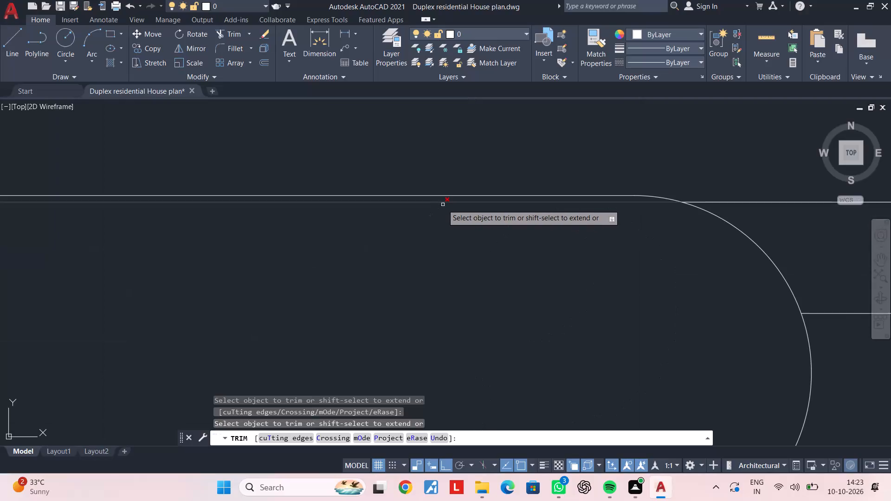
click(446, 203)
scroll(447, 229, down, 4)
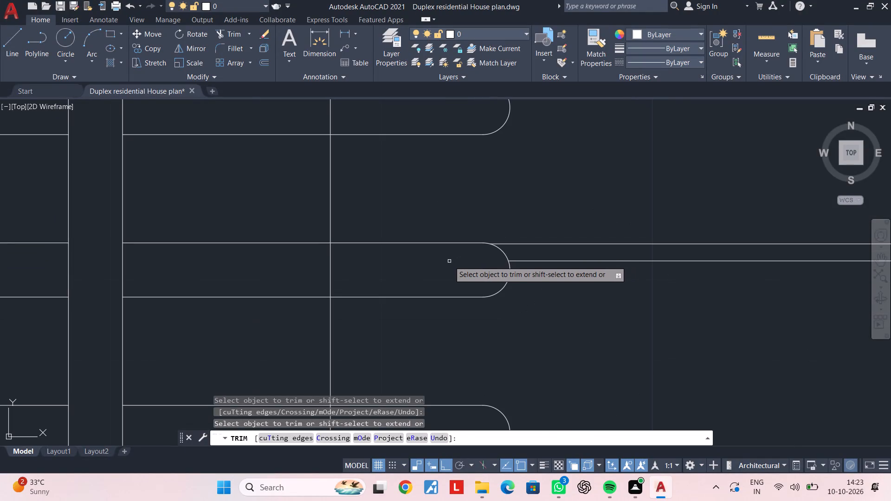
middle_drag(447, 266, 441, 148)
scroll(430, 247, down, 2)
middle_drag(430, 247, 428, 205)
key(Escape)
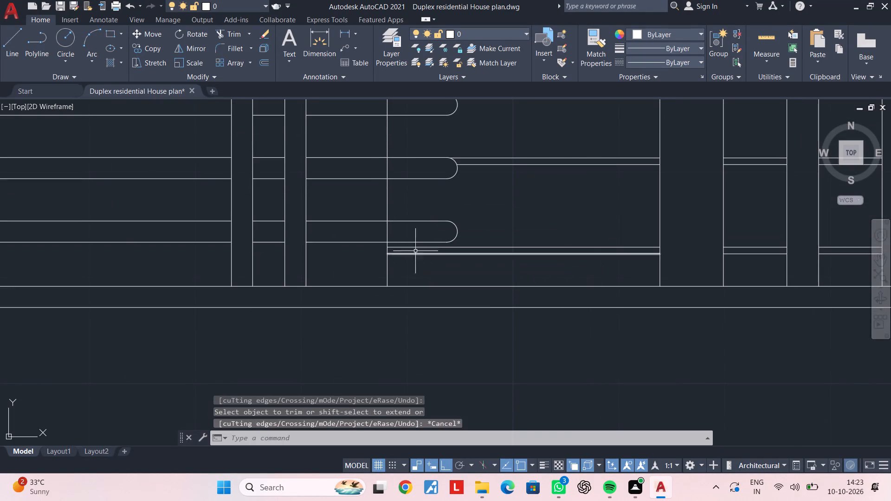
scroll(425, 248, down, 4)
key(Escape)
middle_drag(401, 224, 523, 232)
key(Escape)
key(Escape)
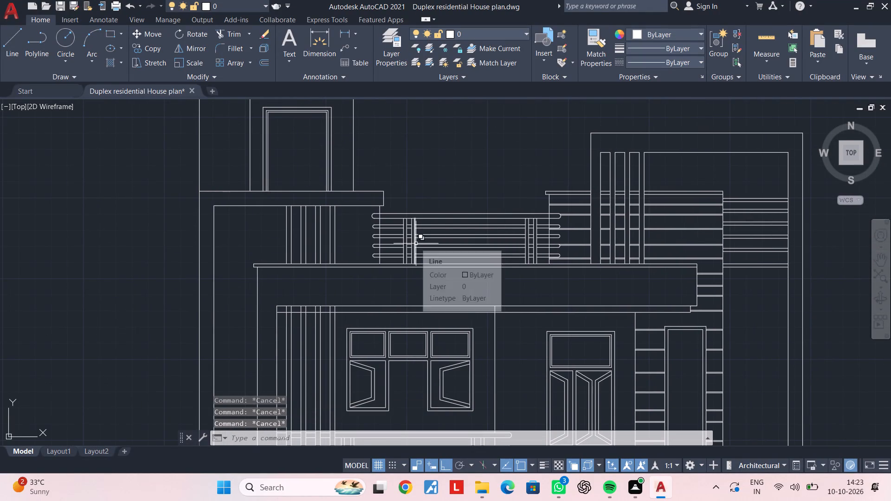
key(Escape)
key(Escape)
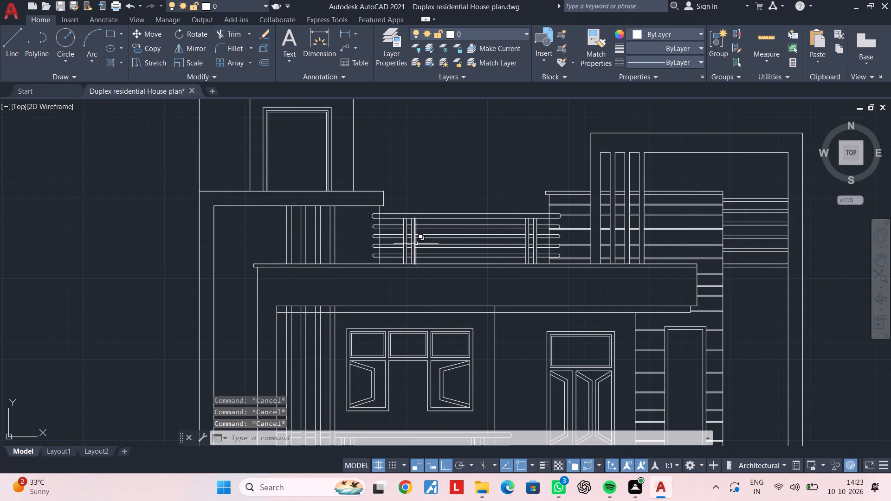
Draw a horizontal line across the narrow wall strip beside the rooftop room's door, just above the slab it stands on.
middle_drag(313, 242, 318, 373)
scroll(350, 344, down, 1)
middle_drag(318, 306, 389, 299)
scroll(369, 275, up, 1)
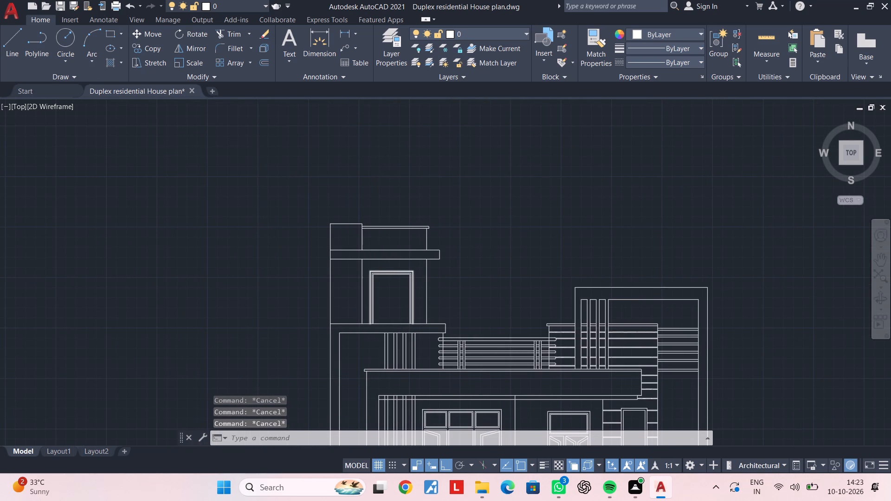
key(Escape)
key(Escape)
scroll(338, 310, up, 2)
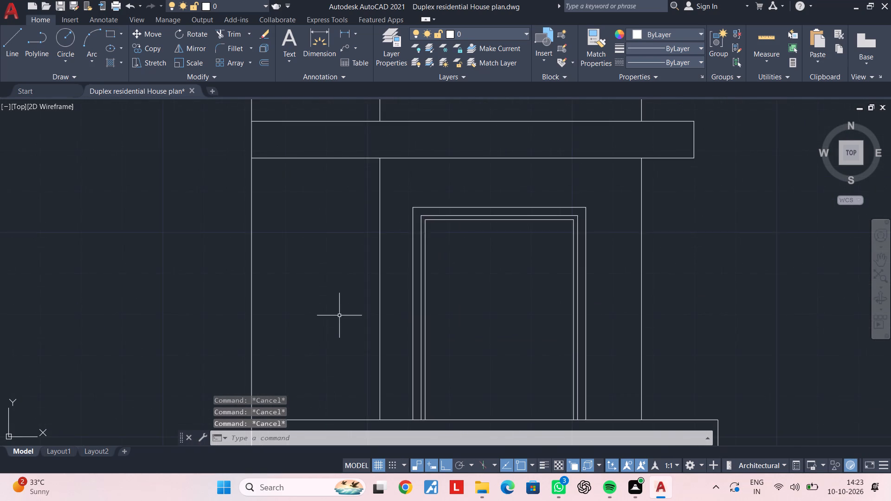
middle_drag(337, 307, 339, 233)
key(Escape)
key(Escape)
text(L)
key(space)
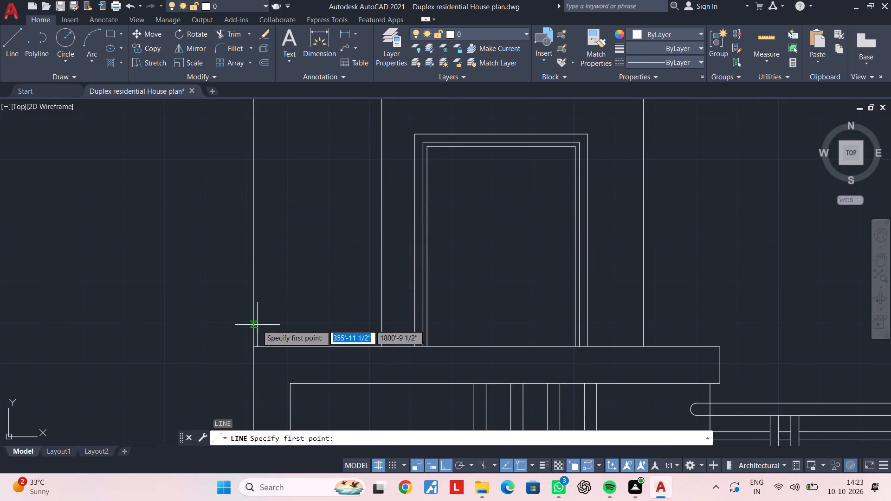
click(255, 325)
click(383, 321)
key(Escape)
Draw a second horizontal line closely above the first, spanning the same narrow wall strip from edge to edge.
key(space)
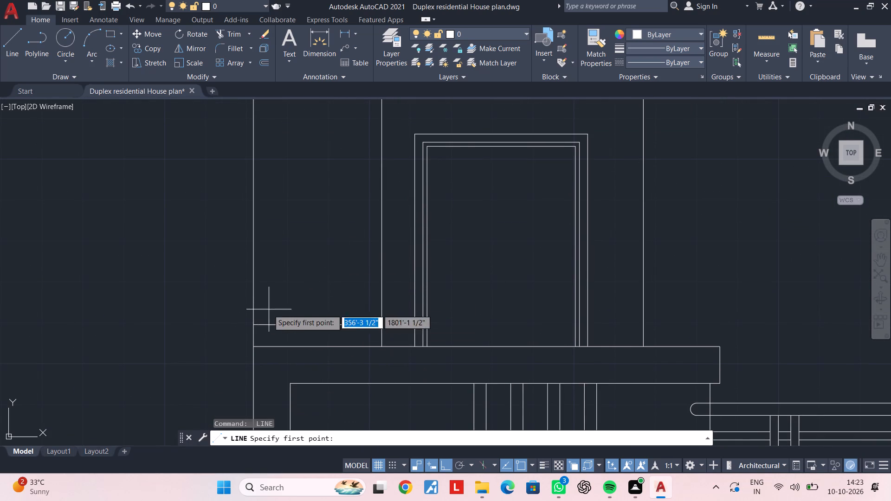
scroll(253, 317, up, 5)
click(233, 345)
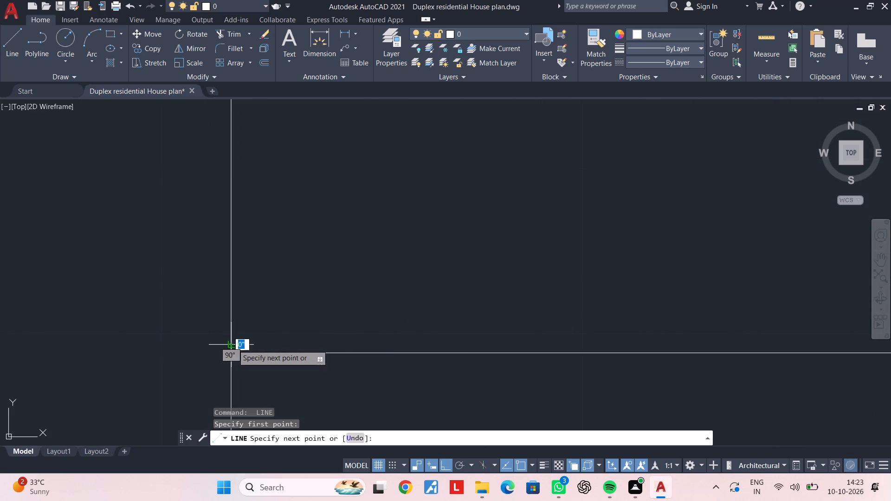
middle_drag(455, 343, 216, 321)
middle_drag(533, 321, 280, 329)
scroll(741, 326, down, 1)
middle_drag(739, 326, 355, 317)
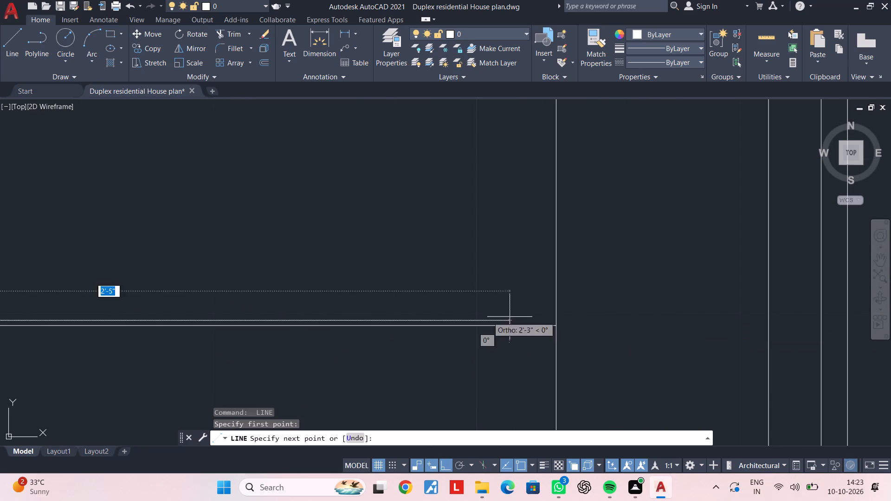
click(557, 321)
key(Escape)
scroll(497, 328, down, 3)
key(Escape)
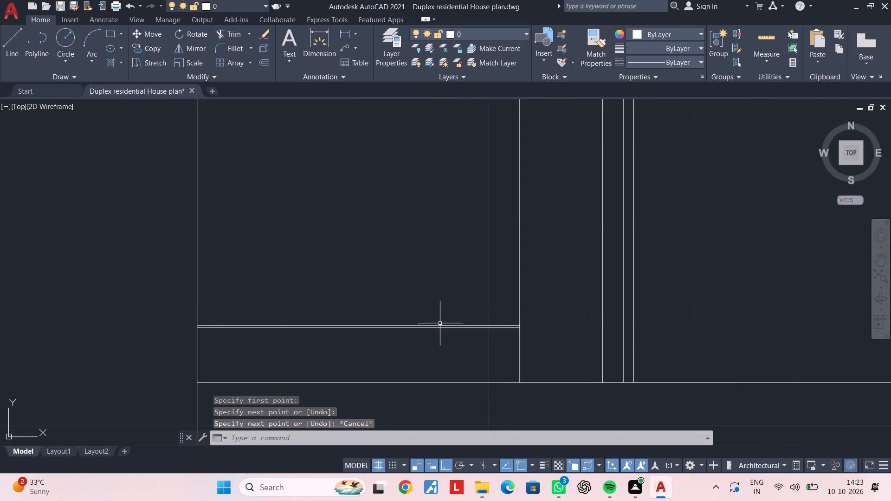
Copy the new line pair upward seven times along the strip, five below the rooftop room's roof slab and two above it.
middle_drag(484, 325, 588, 324)
key(Escape)
drag(515, 347, 515, 338)
click(484, 265)
text(CO)
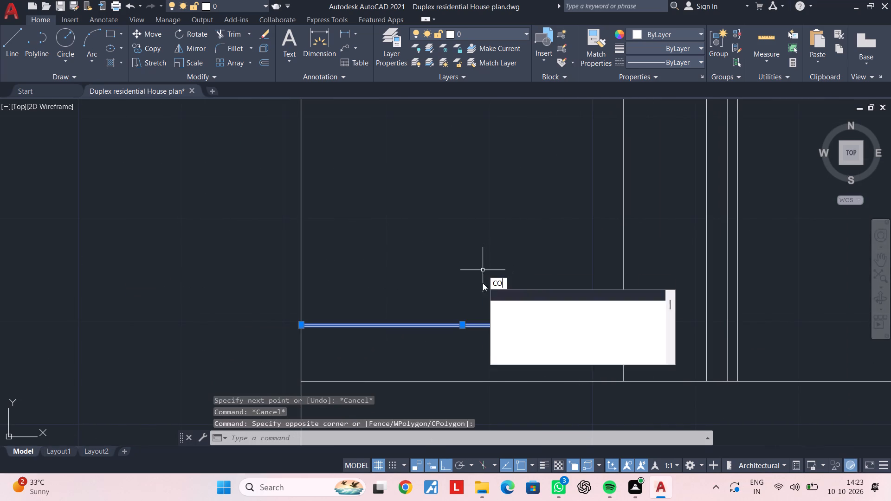
key(space)
click(472, 340)
click(469, 279)
scroll(475, 233, down, 2)
middle_drag(476, 233, 471, 282)
click(470, 270)
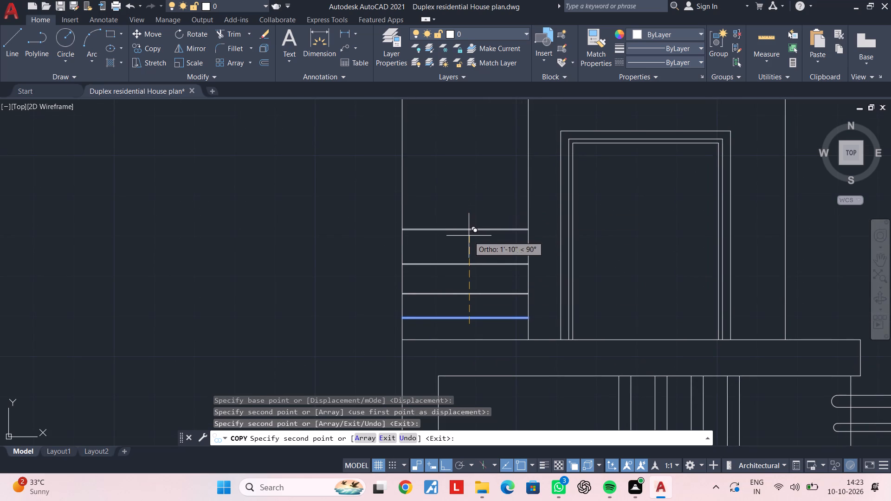
click(469, 238)
middle_drag(468, 172, 455, 263)
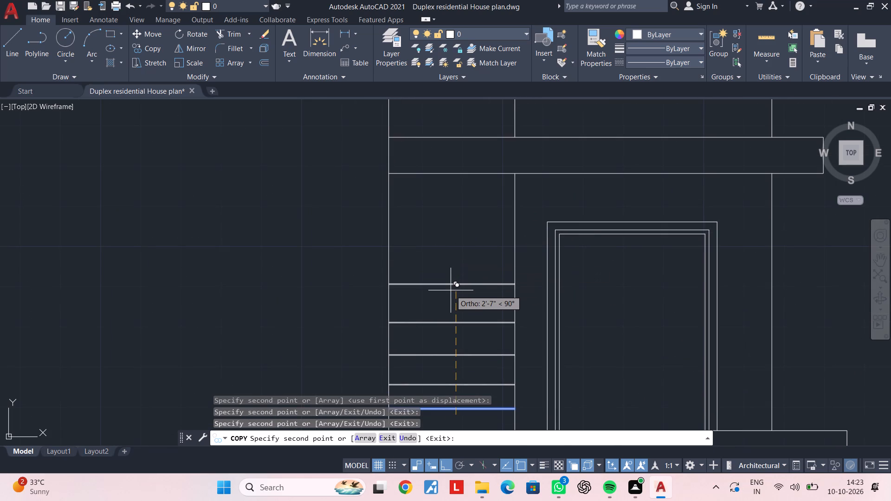
click(451, 267)
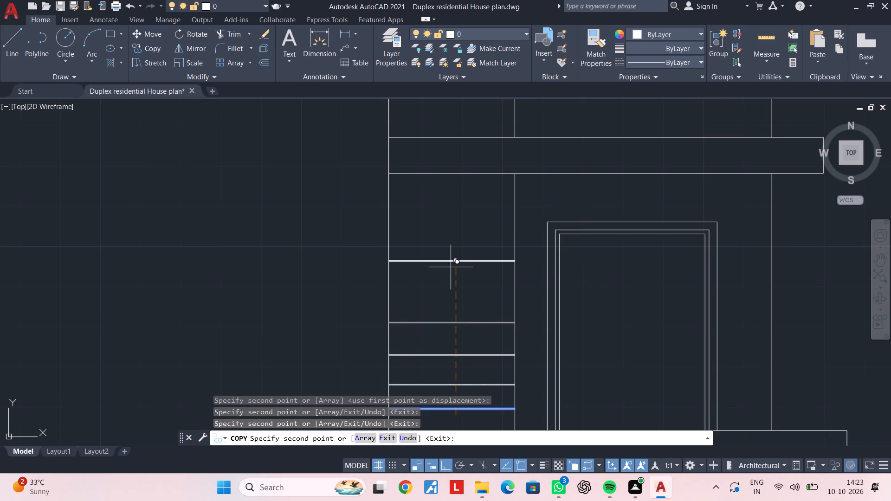
click(450, 200)
scroll(451, 247, down, 2)
middle_drag(450, 197, 446, 233)
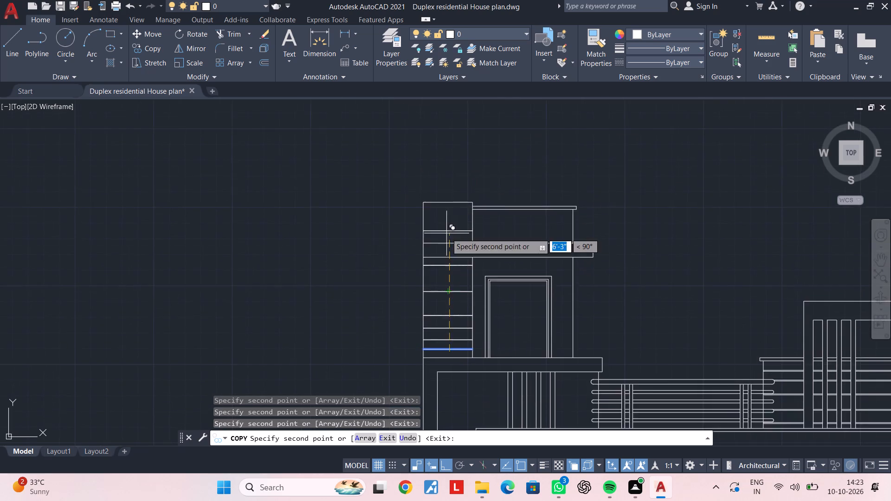
scroll(446, 233, up, 1)
click(446, 240)
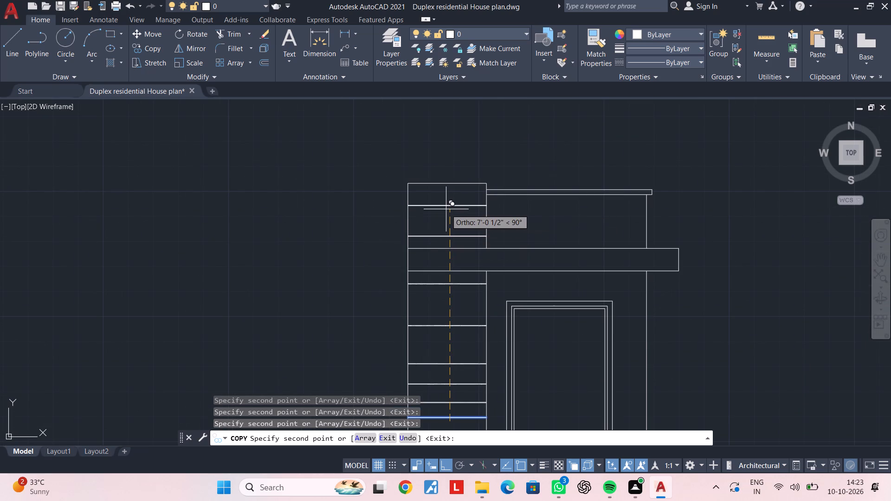
click(446, 211)
key(Escape)
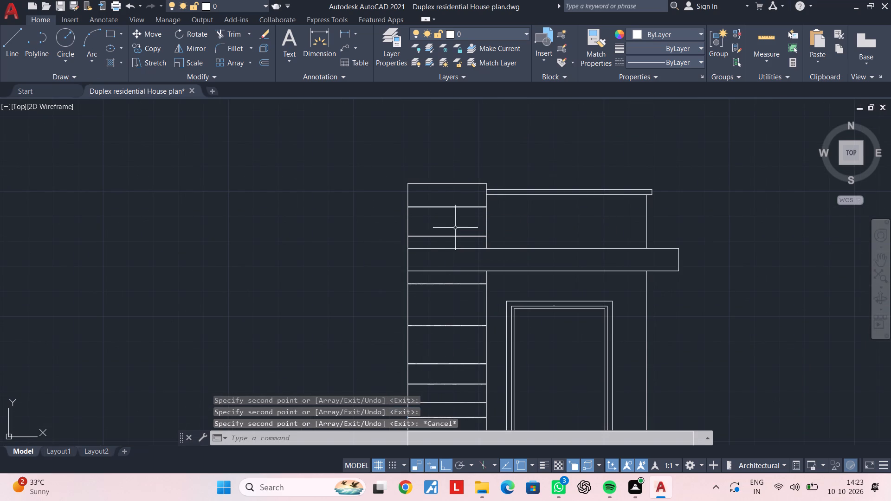
Examine the whole front elevation, including the ground floor, with the new groove lines in place.
scroll(464, 252, down, 1)
middle_drag(464, 252, 433, 112)
key(Escape)
scroll(452, 238, down, 3)
middle_drag(452, 238, 448, 210)
key(Escape)
key(Escape)
middle_drag(458, 235, 445, 172)
key(Escape)
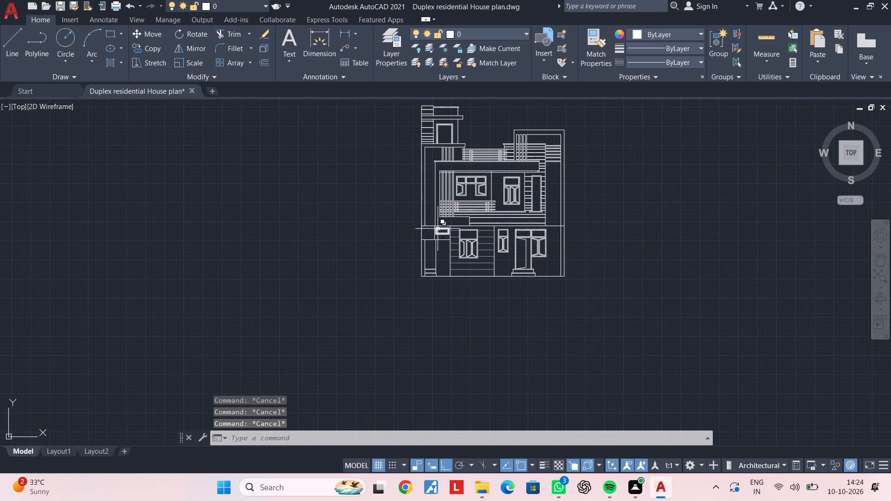
scroll(438, 229, up, 3)
scroll(414, 238, down, 2)
middle_drag(402, 201, 412, 283)
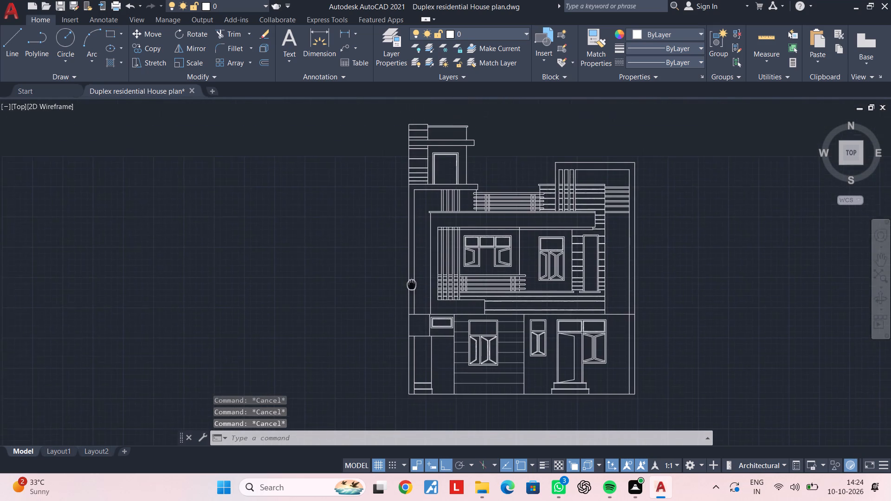
middle_drag(412, 283, 412, 286)
Copy the groove line pair above the rooftop room's roof slab down three times onto the ground-floor block over the far-left pillar.
scroll(420, 137, up, 4)
click(419, 161)
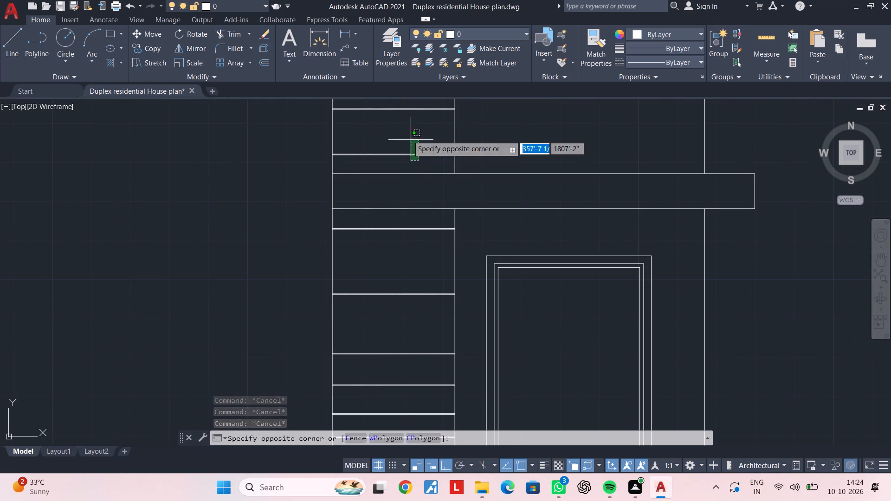
click(403, 123)
key(c)
text(O)
key(space)
click(403, 146)
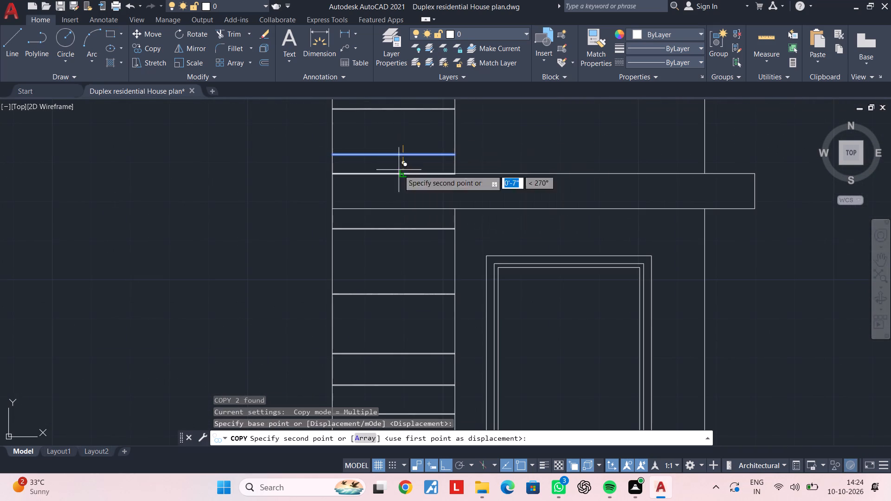
middle_drag(400, 246, 398, 115)
scroll(395, 274, down, 1)
middle_drag(395, 275, 404, 50)
middle_drag(402, 237, 406, 45)
middle_drag(414, 256, 412, 83)
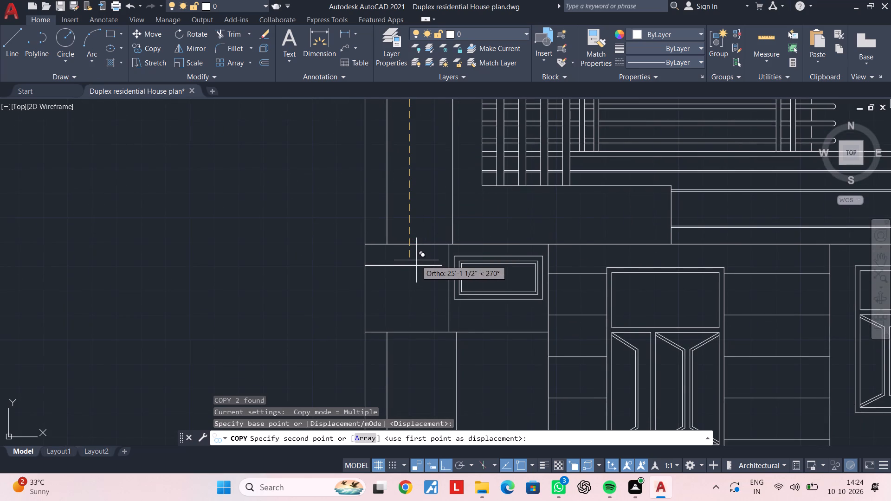
click(416, 260)
click(415, 288)
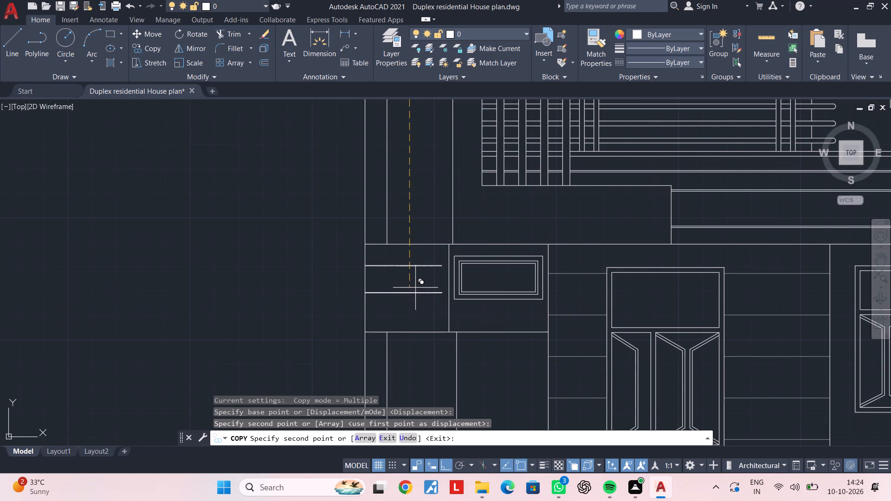
click(415, 309)
key(Escape)
key(Escape)
key(Escape)
Extend the three copied line pairs to the edge of the ground-floor block beside the small ventilator window.
text(EX)
key(space)
click(416, 321)
click(415, 258)
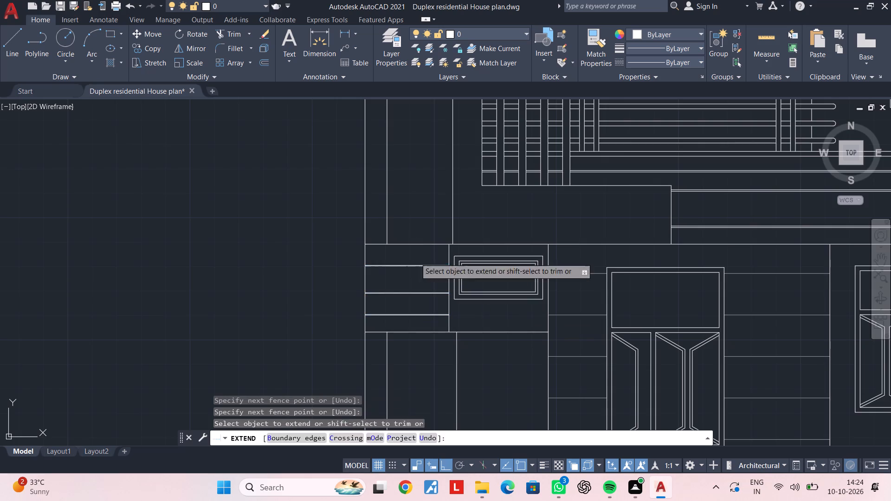
key(Escape)
Examine the front elevation from the ground floor up to the rooftop railing and upper wall grooves.
scroll(429, 254, down, 3)
scroll(422, 266, up, 5)
scroll(462, 251, down, 4)
middle_drag(454, 189, 454, 195)
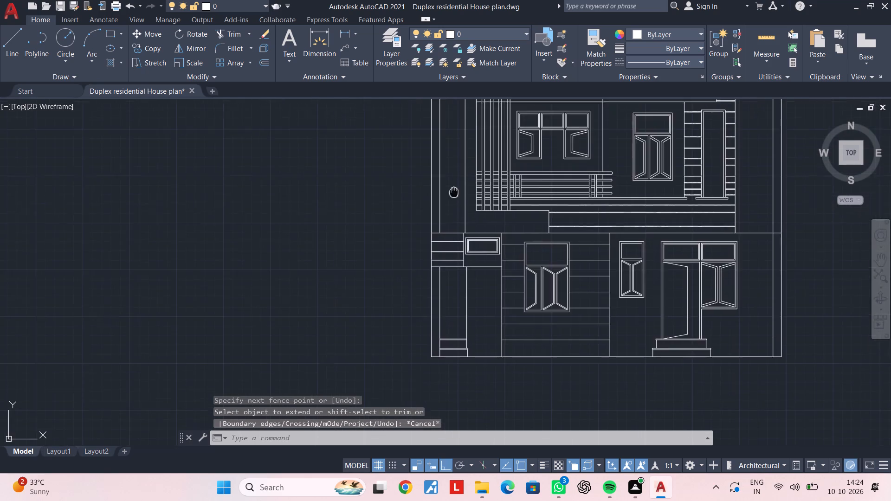
middle_drag(454, 195, 415, 274)
scroll(424, 231, down, 1)
middle_drag(424, 231, 388, 293)
scroll(430, 195, up, 2)
middle_drag(506, 198, 366, 135)
key(Escape)
key(Escape)
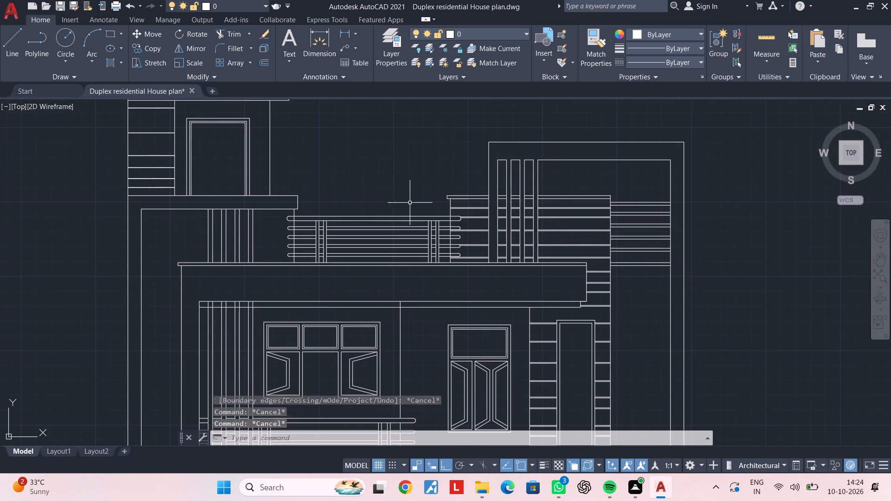
middle_drag(406, 201, 403, 180)
key(Escape)
key(Escape)
scroll(409, 200, up, 1)
middle_drag(336, 242, 491, 234)
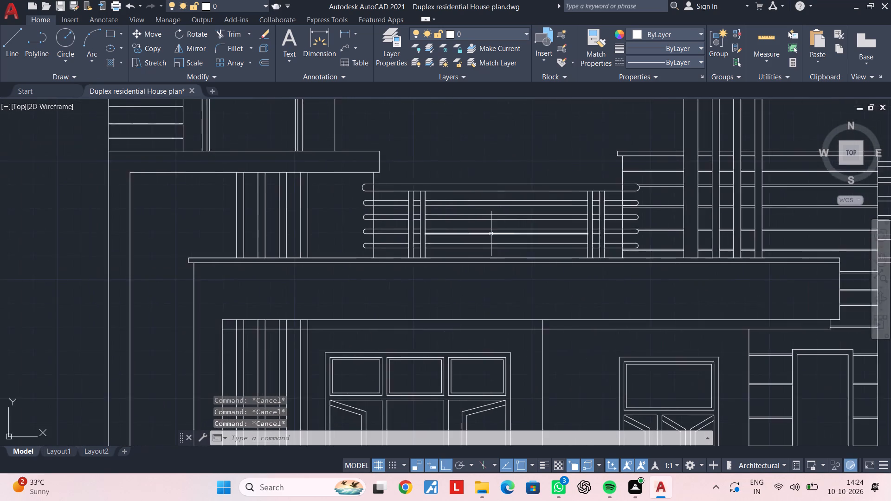
scroll(491, 234, down, 3)
middle_drag(504, 236, 476, 169)
middle_drag(484, 187, 448, 222)
Save the drawing.
key(ctrl+s)
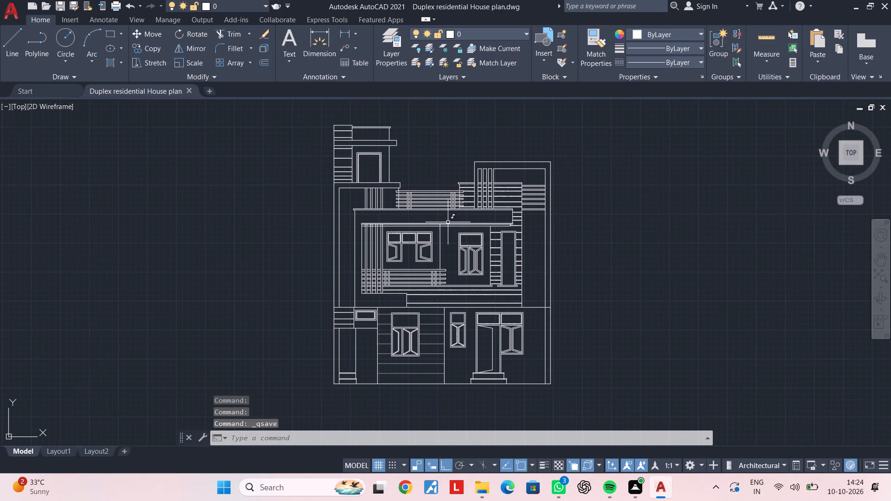
key(ctrl+s)
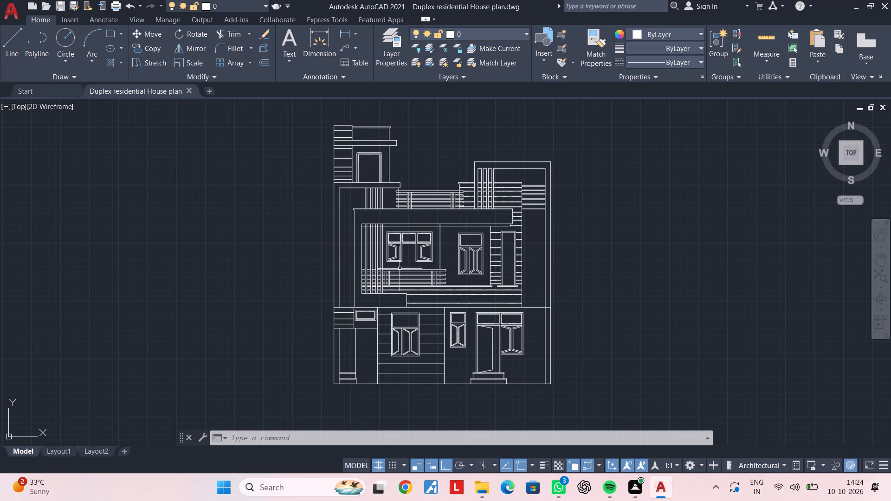
Examine the elevation together with the floor plans above it, including the rooftop room and upper frame.
middle_drag(464, 255, 440, 191)
key(Escape)
middle_drag(493, 221, 417, 255)
key(Escape)
scroll(420, 235, down, 2)
middle_drag(418, 255, 389, 330)
key(Escape)
key(Escape)
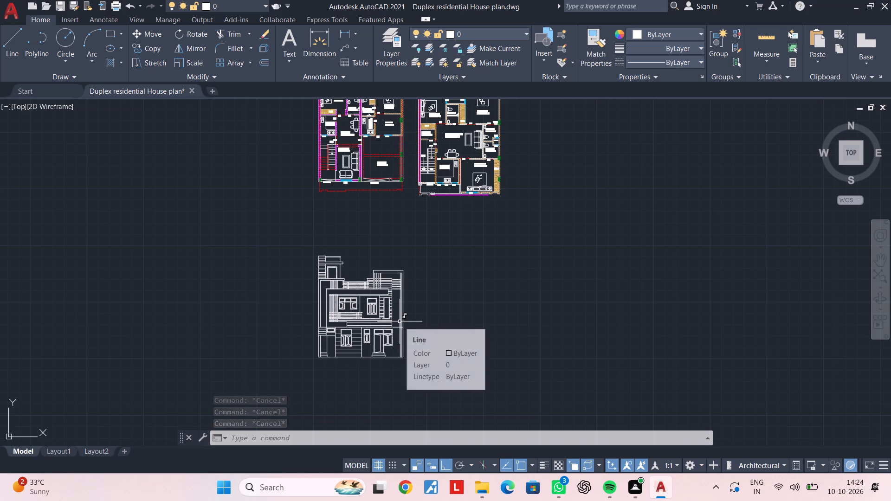
key(Escape)
key(Escape)
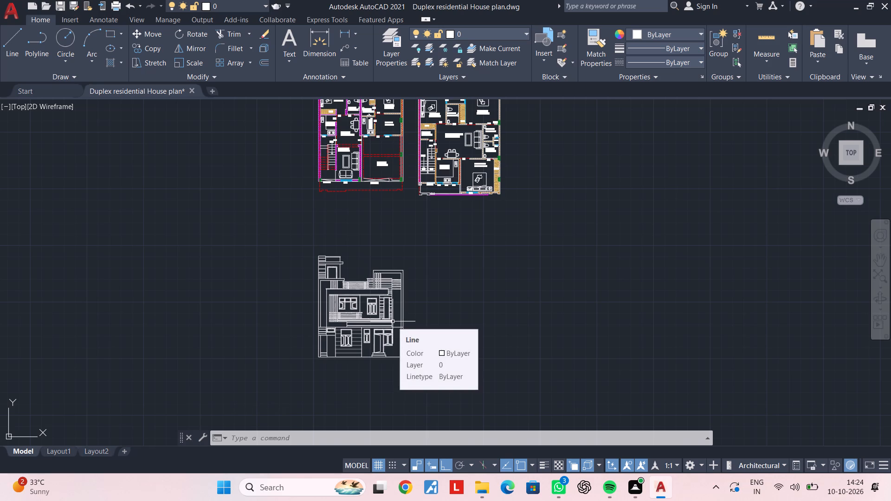
key(Escape)
key(Escape)
key(Escape)
scroll(392, 272, up, 4)
middle_drag(349, 289, 484, 244)
key(Escape)
key(Escape)
key(Escape)
key(Escape)
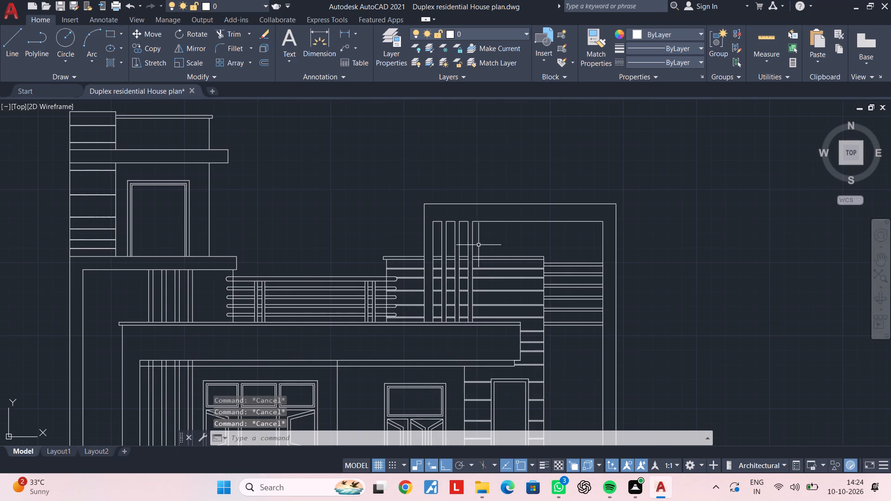
middle_drag(578, 257, 568, 189)
key(Escape)
key(Escape)
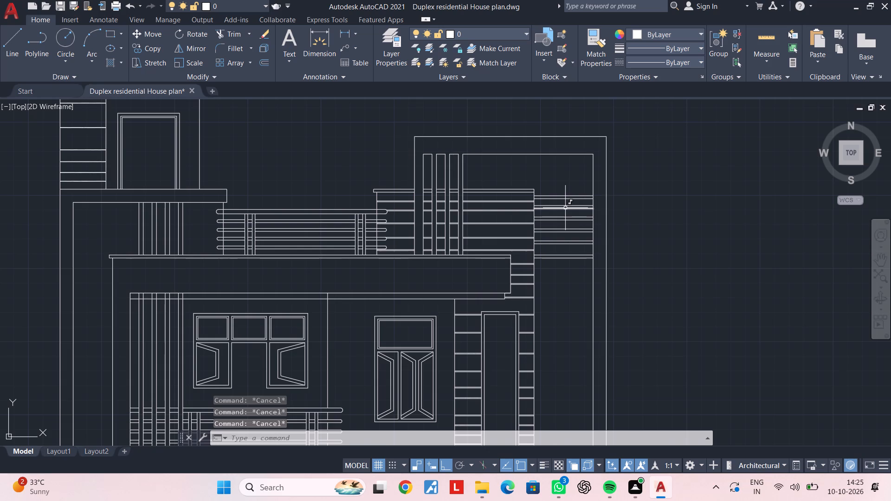
key(Escape)
key(Escape)
Hatch the thin coping strip on top of the rooftop room with the SOLID pattern in Red.
scroll(459, 197, up, 1)
middle_drag(459, 197, 536, 182)
key(Escape)
key(Escape)
text(H)
key(space)
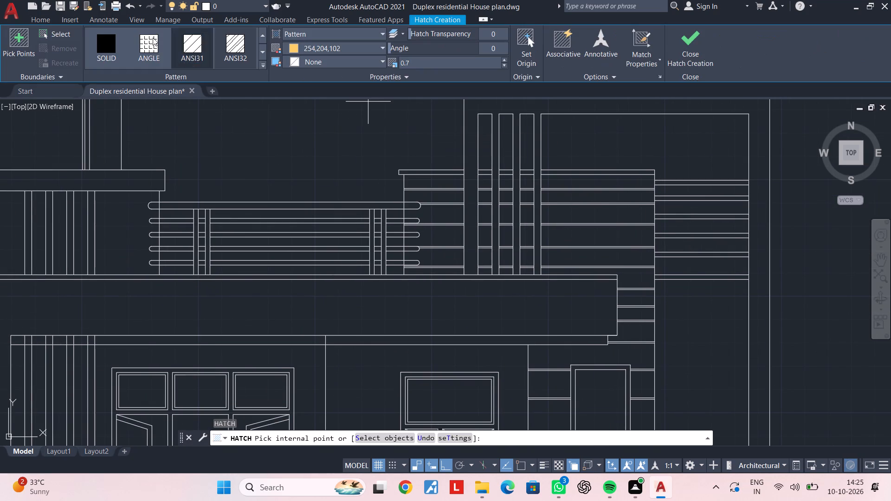
click(295, 45)
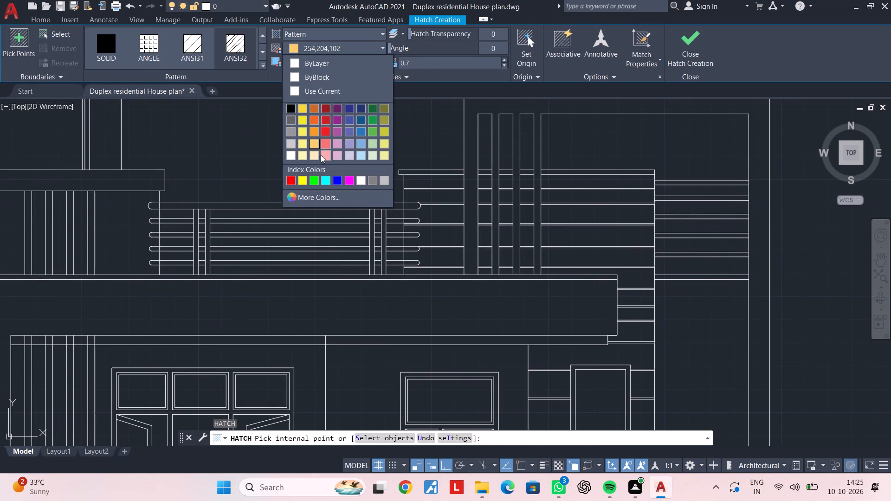
click(291, 179)
scroll(235, 176, down, 2)
middle_drag(225, 171, 398, 292)
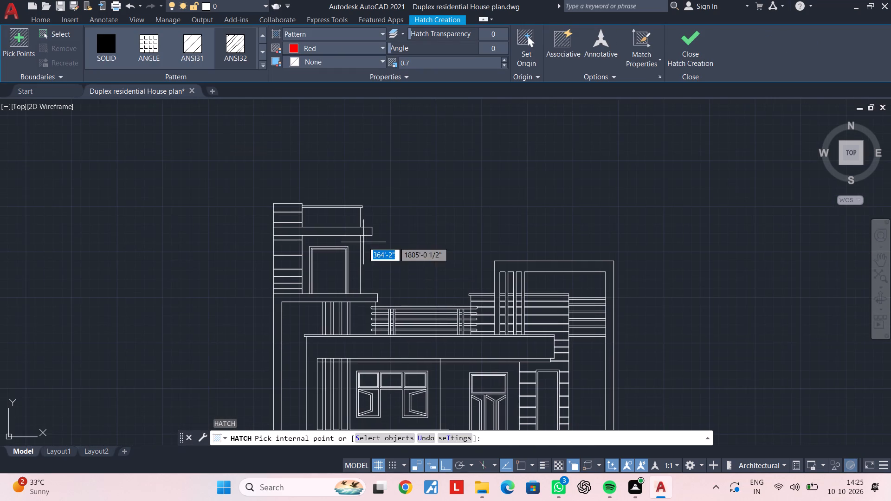
scroll(344, 208, up, 4)
click(344, 200)
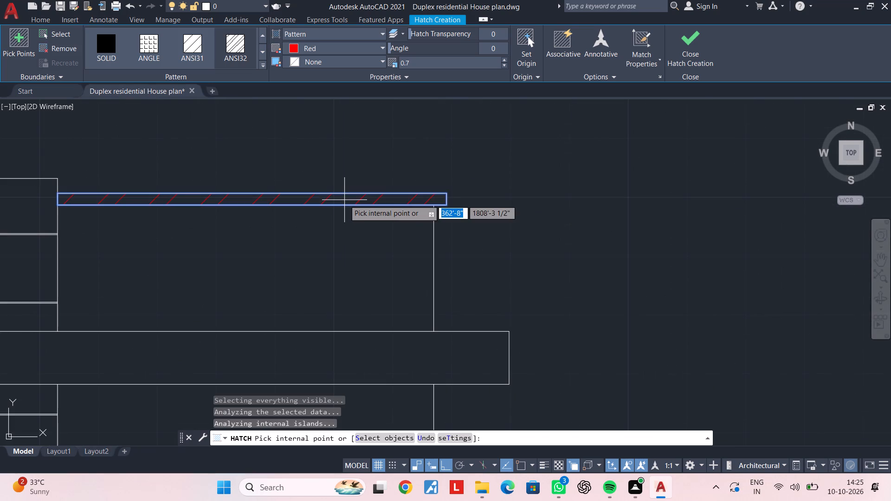
click(106, 44)
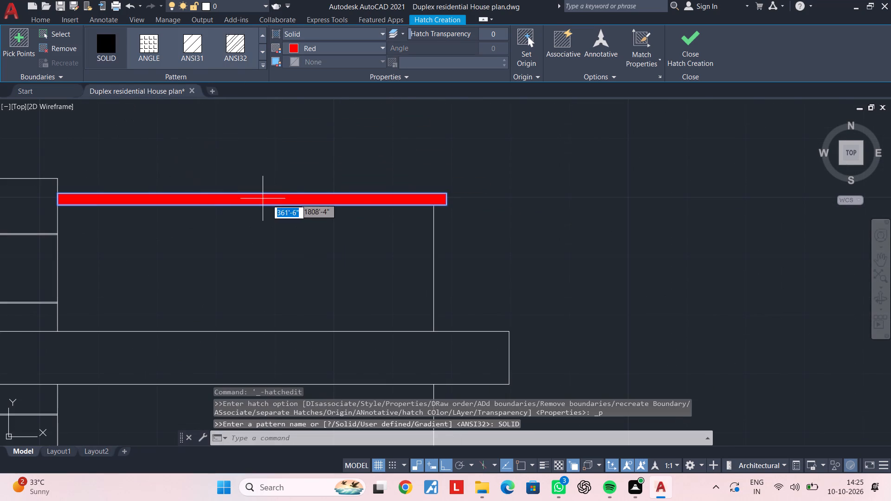
Fill all five coping segments of the upper grooved wall, between and beside the vertical bars, with the solid red hatch.
scroll(316, 208, down, 3)
middle_drag(445, 234, 353, 212)
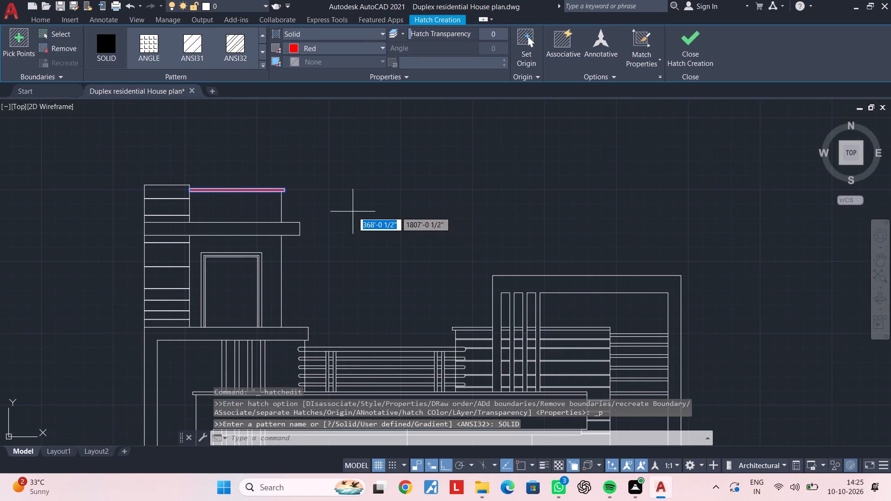
middle_drag(391, 243, 273, 193)
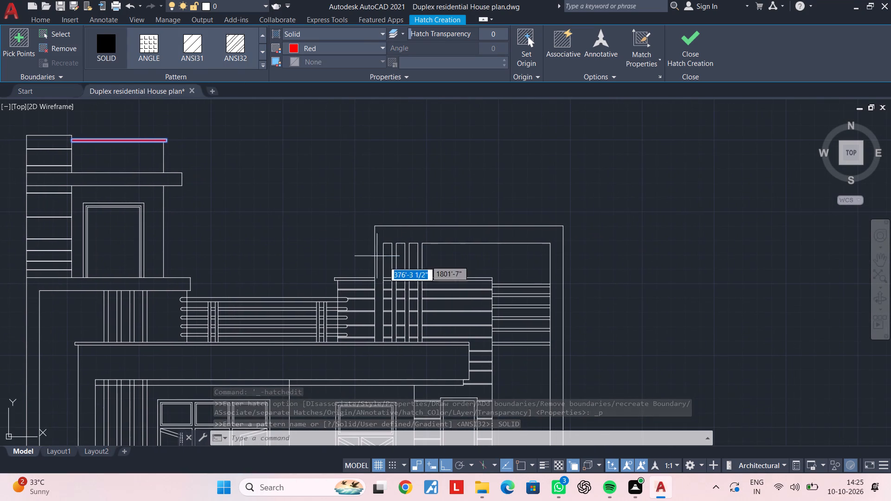
scroll(349, 275, up, 5)
click(354, 296)
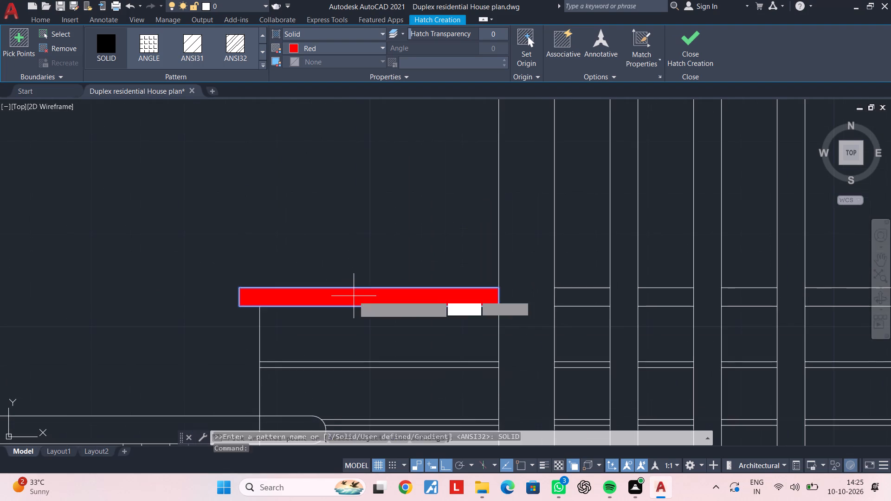
scroll(368, 293, down, 1)
middle_drag(368, 293, 225, 256)
scroll(316, 266, up, 2)
click(393, 251)
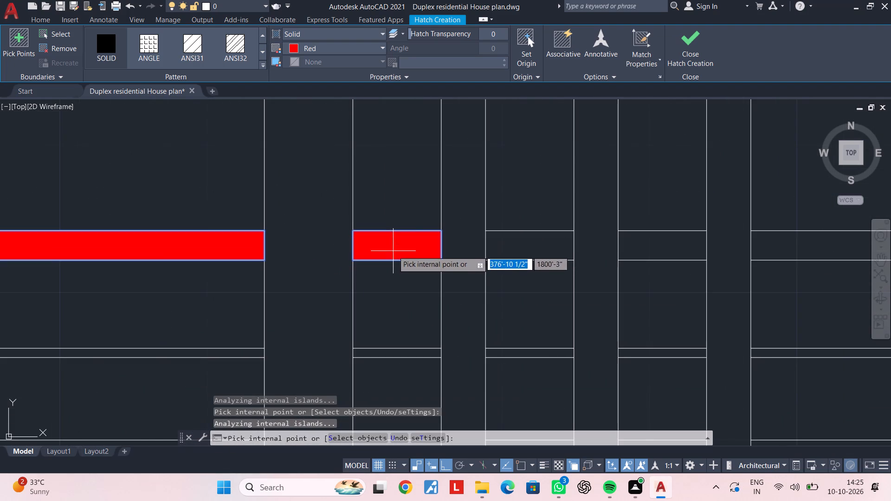
click(540, 257)
scroll(562, 257, down, 2)
middle_drag(545, 259, 316, 240)
scroll(347, 239, up, 1)
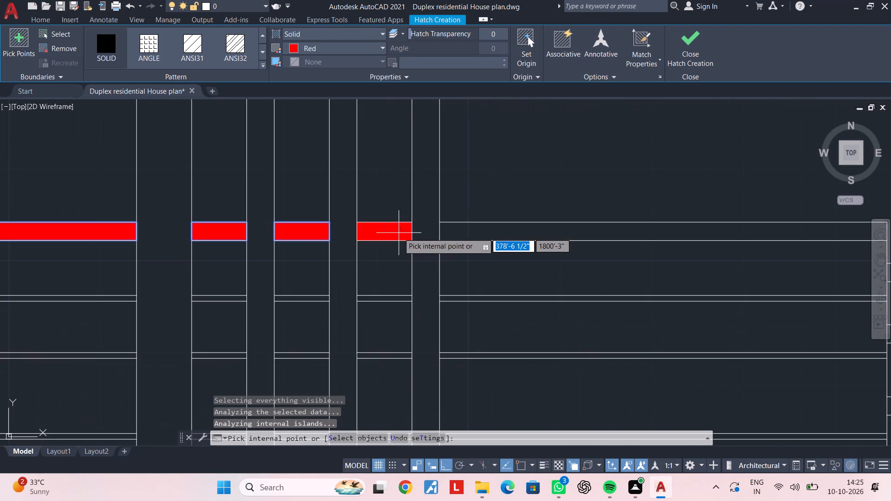
click(399, 233)
click(497, 233)
Fill the short horizontal strip below the paired lines, between the grooved wall and the tall frame, with the solid red hatch.
scroll(542, 245, down, 3)
middle_drag(555, 247, 347, 180)
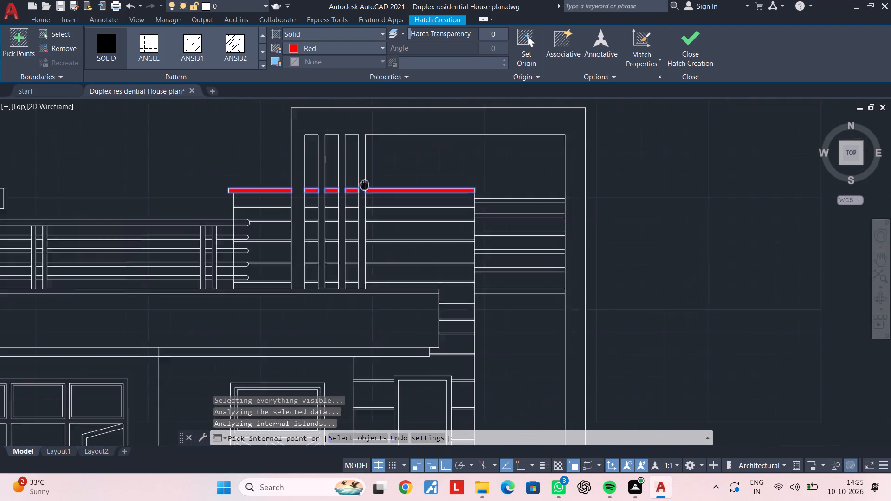
middle_drag(347, 180, 331, 176)
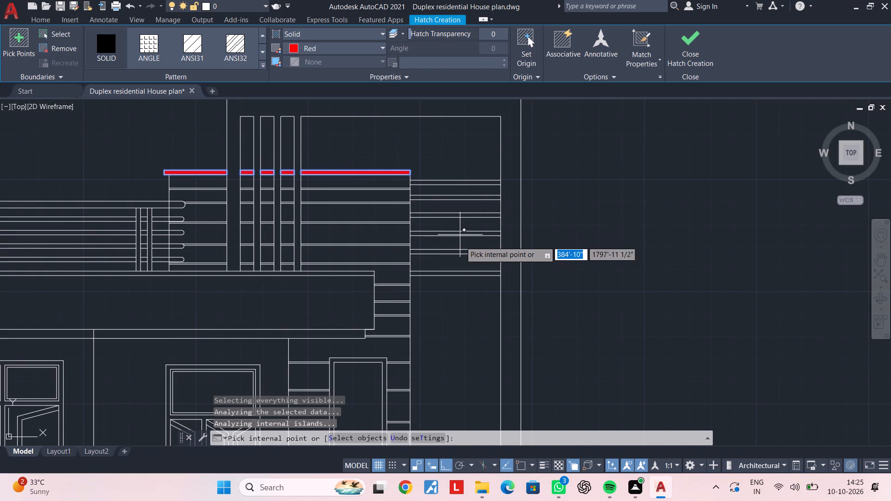
scroll(464, 277, up, 2)
click(462, 270)
Fill the long thin strip capping the first floor's projecting roof band with the solid red hatch and finish hatching.
middle_drag(409, 275, 624, 279)
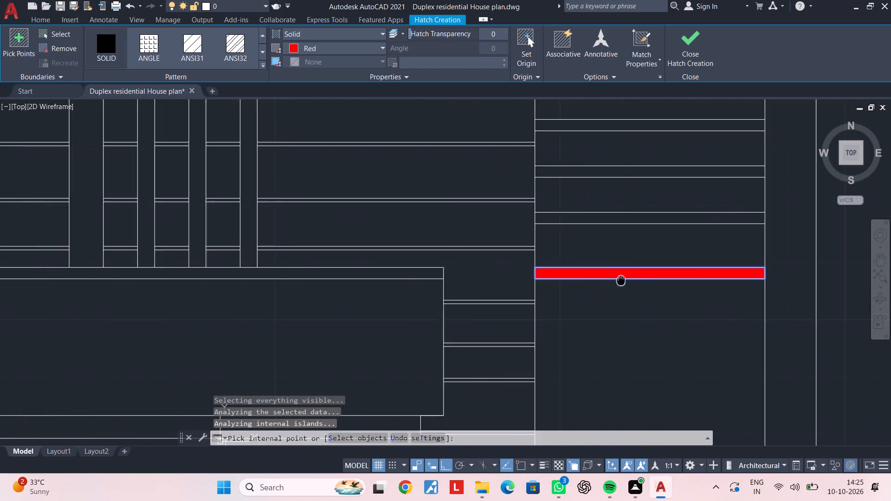
middle_drag(624, 279, 627, 278)
click(420, 273)
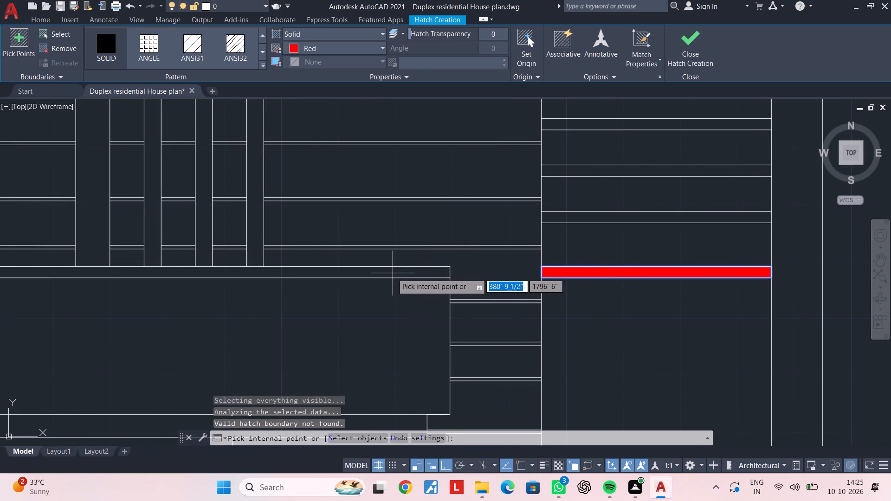
scroll(390, 273, down, 1)
click(390, 273)
scroll(353, 275, down, 1)
middle_drag(369, 276, 589, 272)
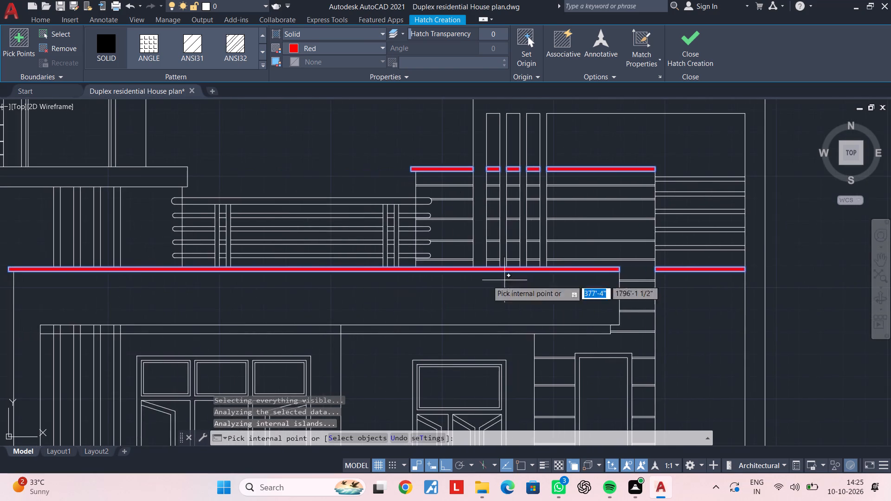
middle_drag(224, 270, 460, 280)
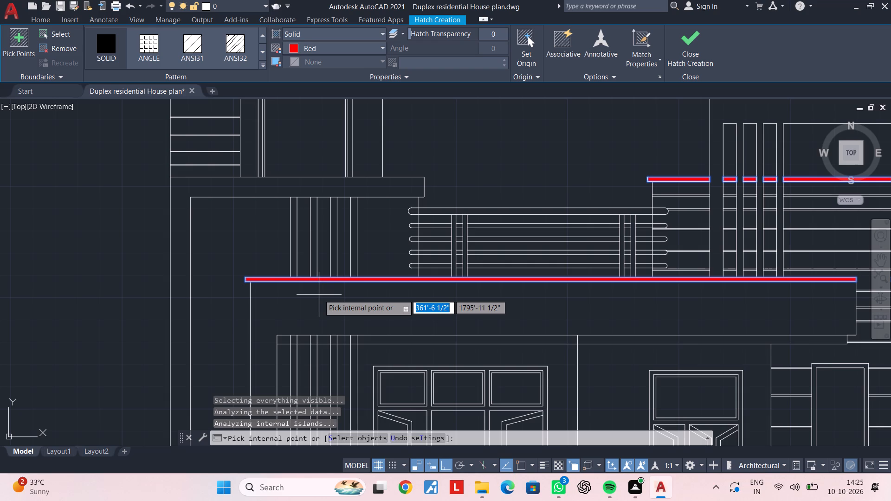
middle_drag(316, 320, 316, 169)
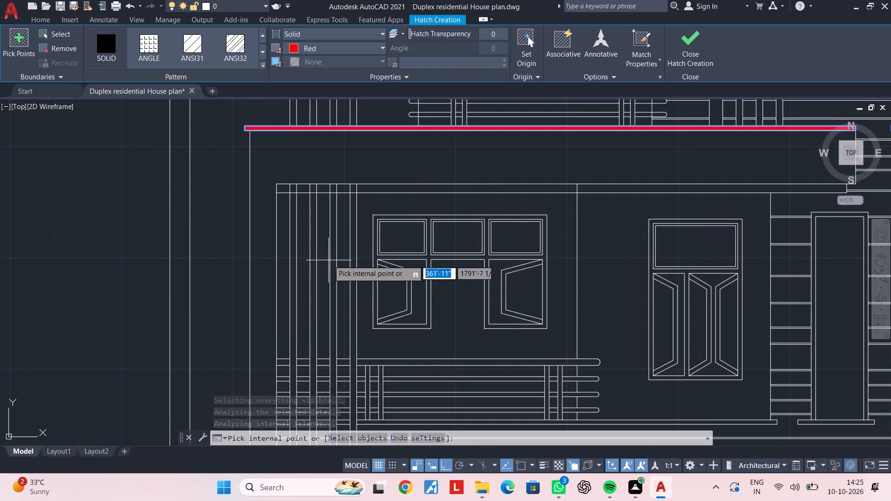
key(Escape)
key(Escape)
key(Escape)
key(Escape)
key(Escape)
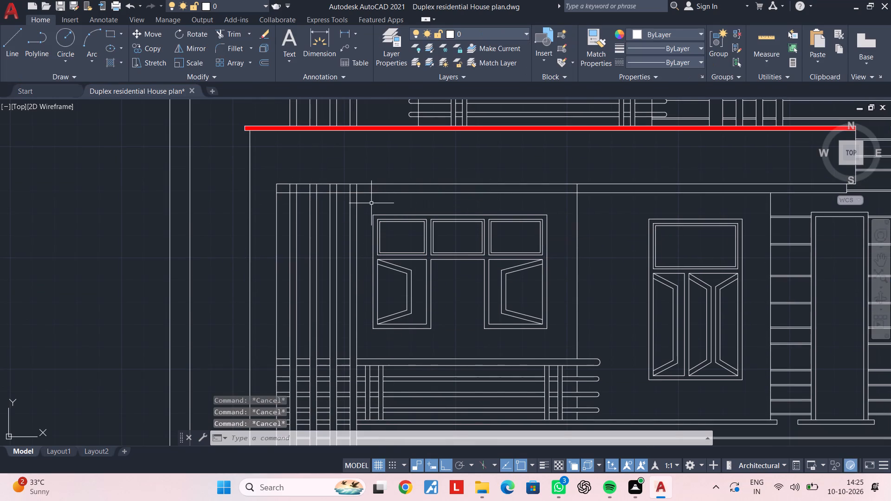
key(Escape)
key(Escape)
key(Escape)
Trim the vertical bar lines where they cross the thin band beneath the projecting roof, beside the first-floor three-pane window.
scroll(368, 190, up, 1)
middle_drag(359, 224, 361, 265)
key(Escape)
key(t)
key(r)
scroll(362, 247, up, 1)
key(space)
click(359, 219)
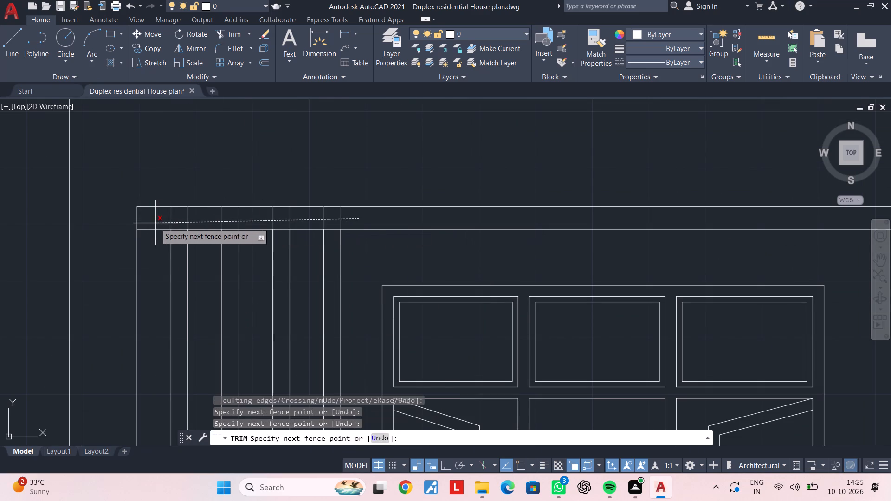
click(155, 223)
key(Escape)
scroll(268, 230, down, 3)
middle_drag(337, 248, 336, 184)
key(Escape)
key(Escape)
middle_drag(323, 252, 319, 233)
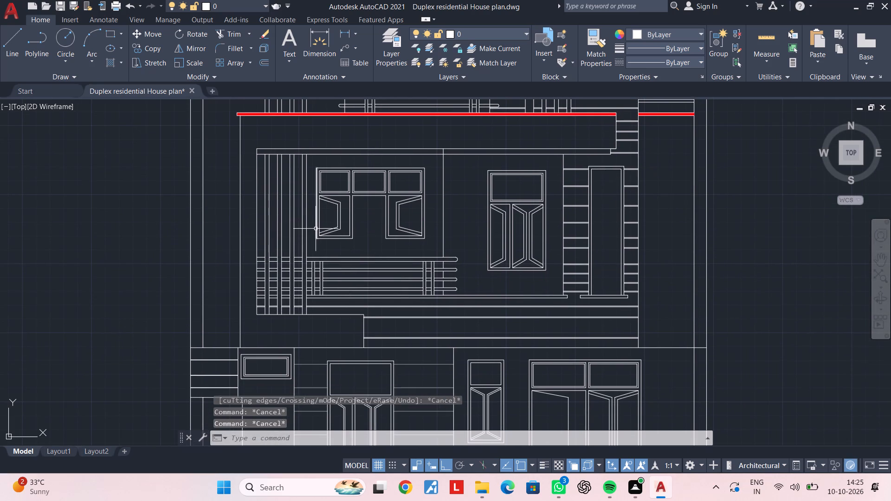
Fill the first-floor base strip below the railing, including its four short segments between the vertical bars, with the solid red hatch.
text(H)
key(space)
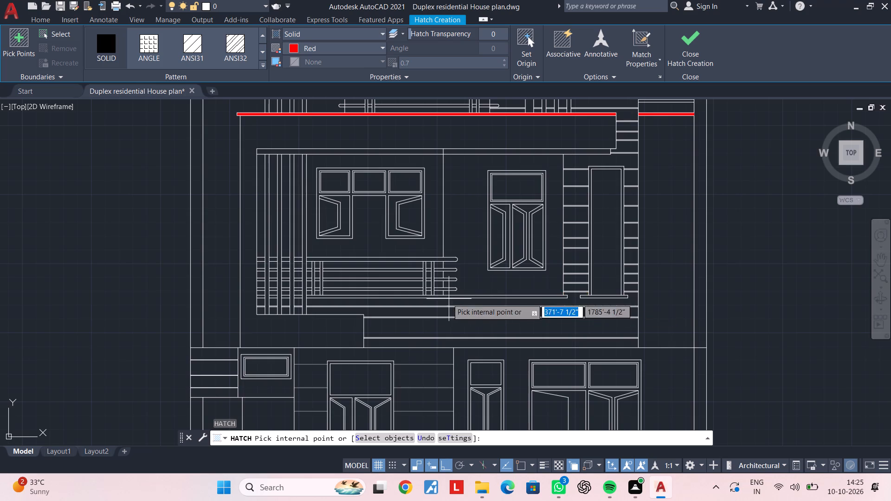
scroll(306, 302, up, 3)
click(120, 283)
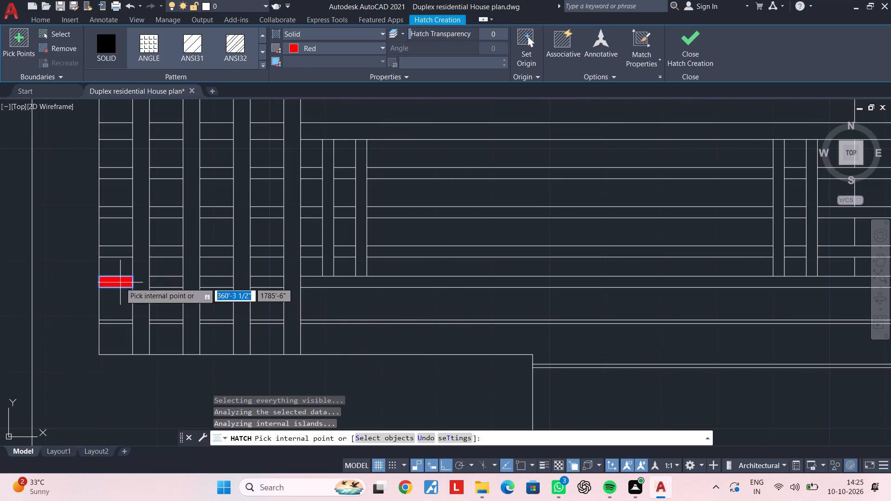
click(164, 283)
click(225, 283)
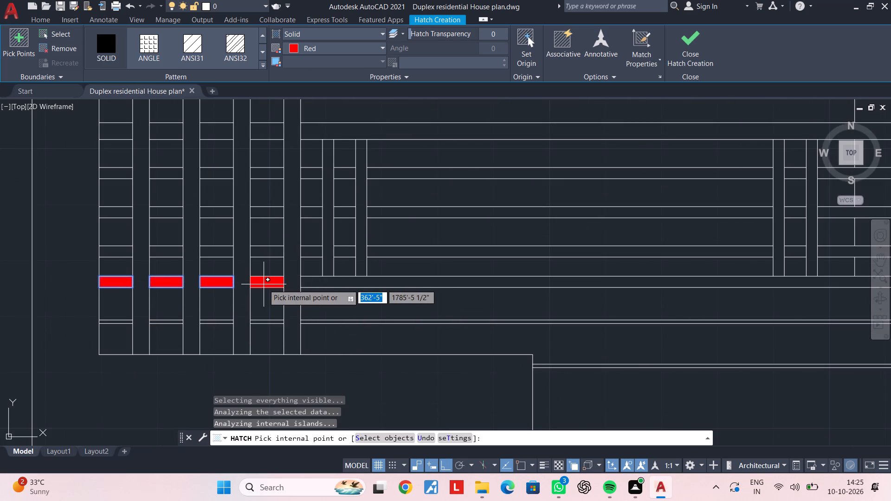
click(264, 284)
click(311, 285)
Fill the short sill strip beneath the first floor's tall narrow frame with the solid red hatch and finish hatching.
scroll(430, 296, down, 3)
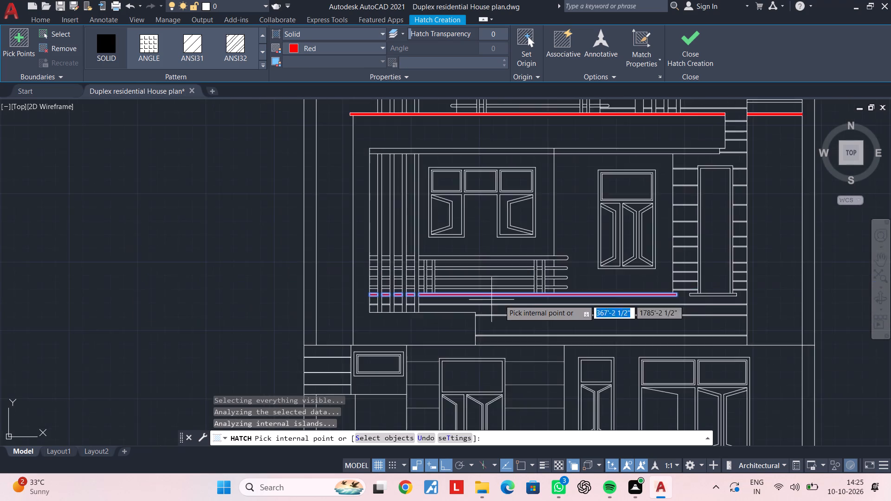
middle_drag(543, 297, 254, 265)
scroll(416, 261, up, 3)
click(425, 269)
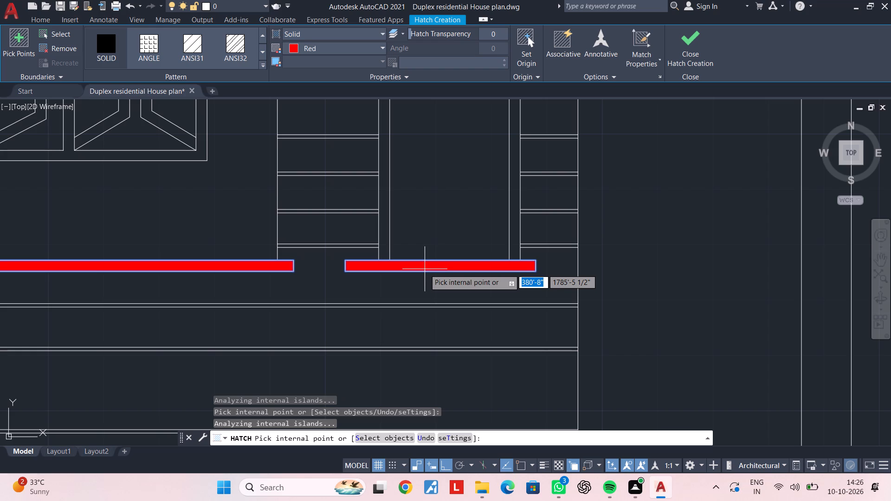
key(Escape)
key(Escape)
key(Escape)
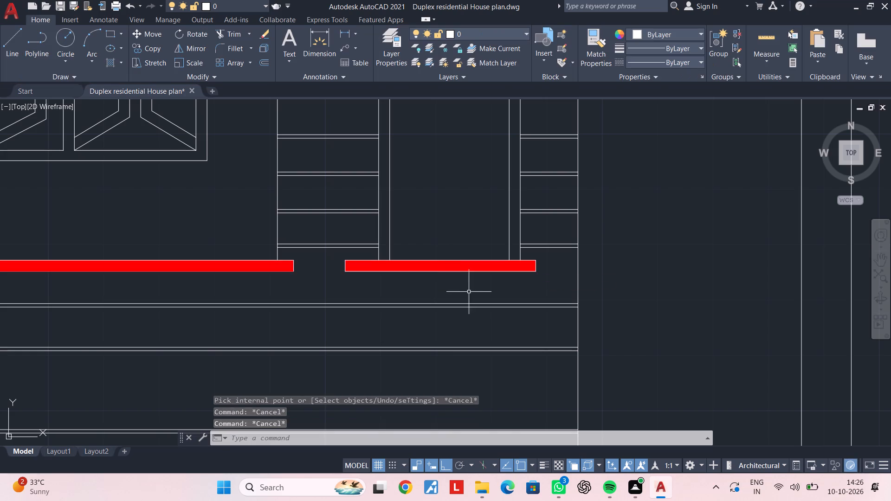
key(Escape)
Start a new hatch at the first floor's tall narrow frame and set the hatch colour to ByLayer.
scroll(469, 295, down, 3)
middle_drag(469, 245, 466, 310)
scroll(471, 277, up, 2)
middle_drag(456, 278, 444, 259)
key(Escape)
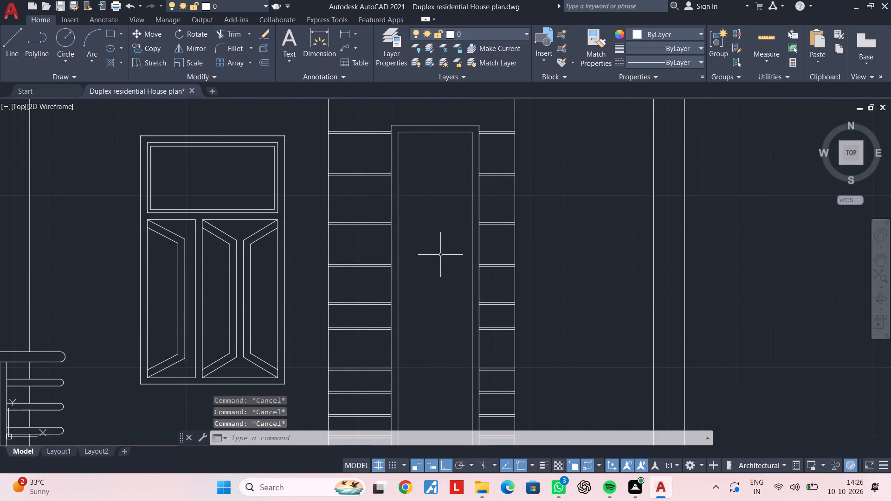
key(h)
key(space)
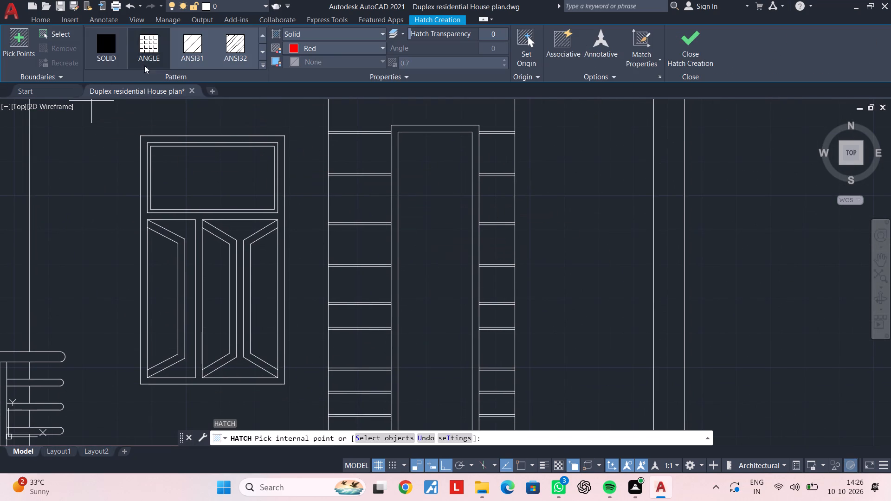
scroll(174, 72, down, 3)
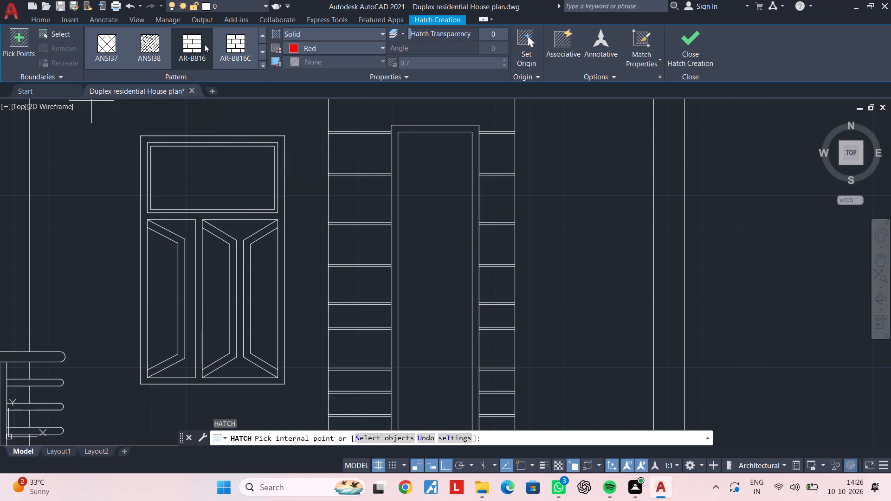
scroll(204, 44, down, 1)
click(309, 50)
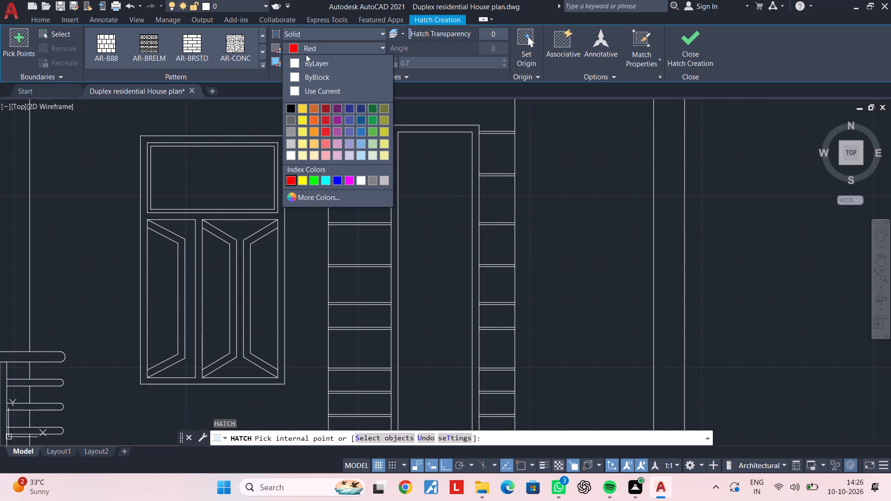
click(308, 64)
Look through the available hatch patterns for one suited to the elevation around the tall narrow frame.
scroll(213, 50, down, 1)
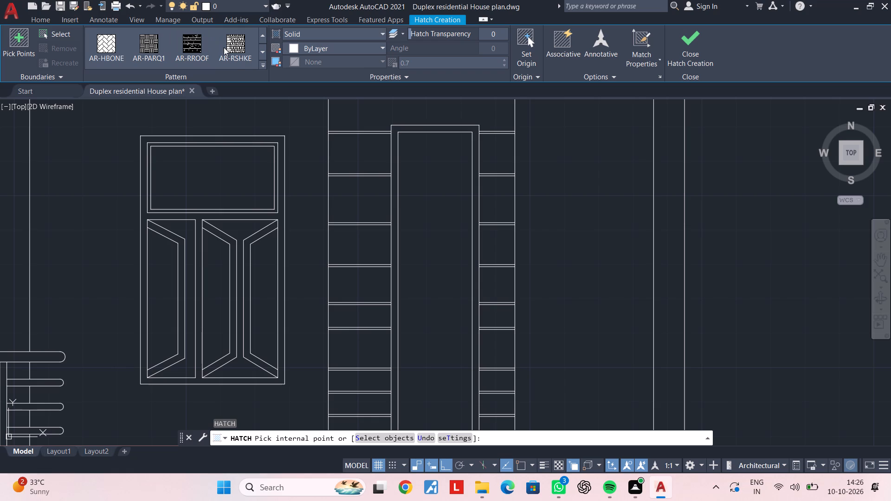
scroll(224, 47, down, 2)
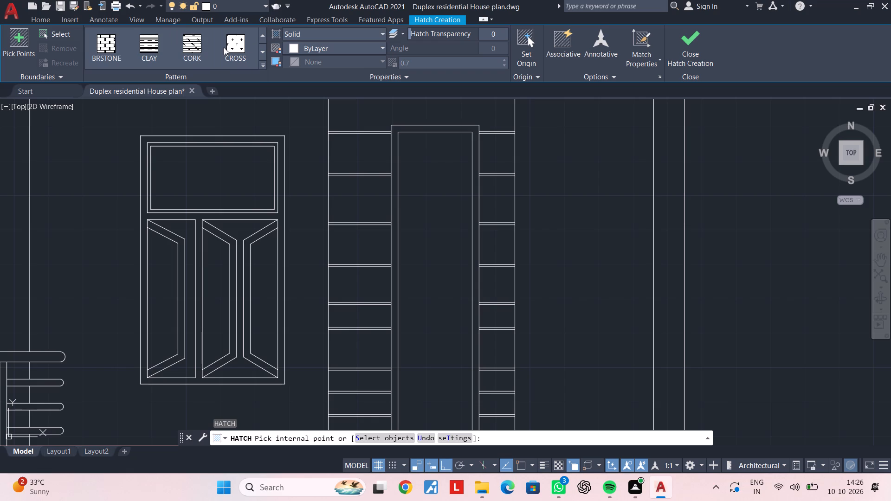
scroll(224, 47, down, 1)
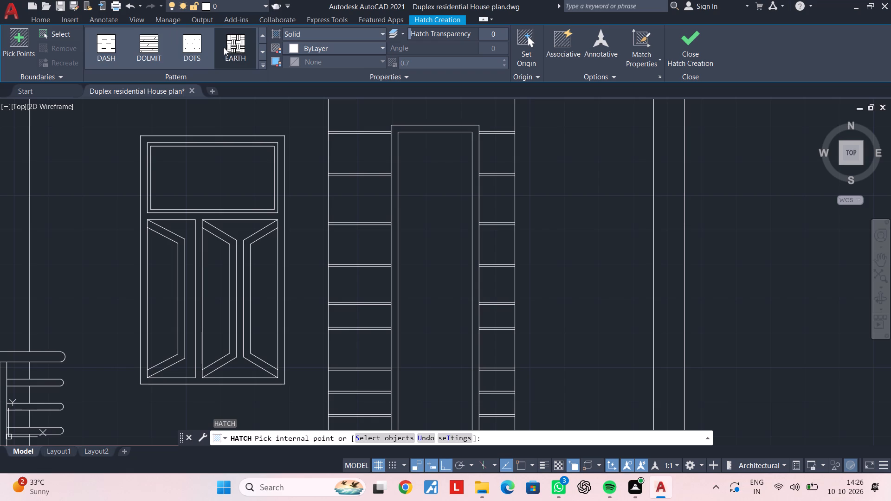
scroll(224, 47, down, 1)
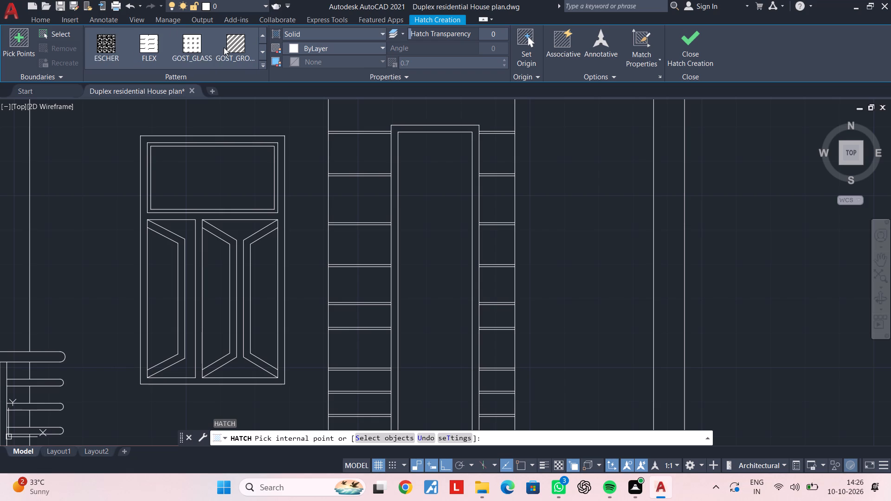
scroll(224, 47, down, 1)
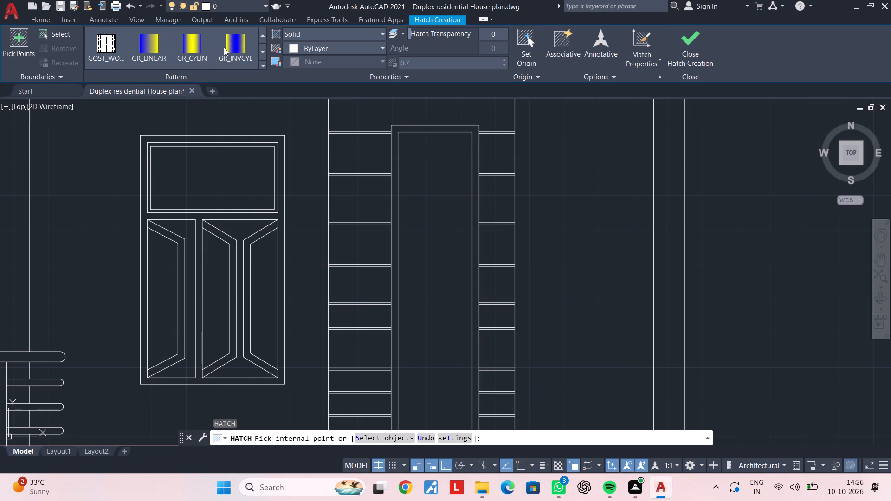
scroll(224, 47, down, 2)
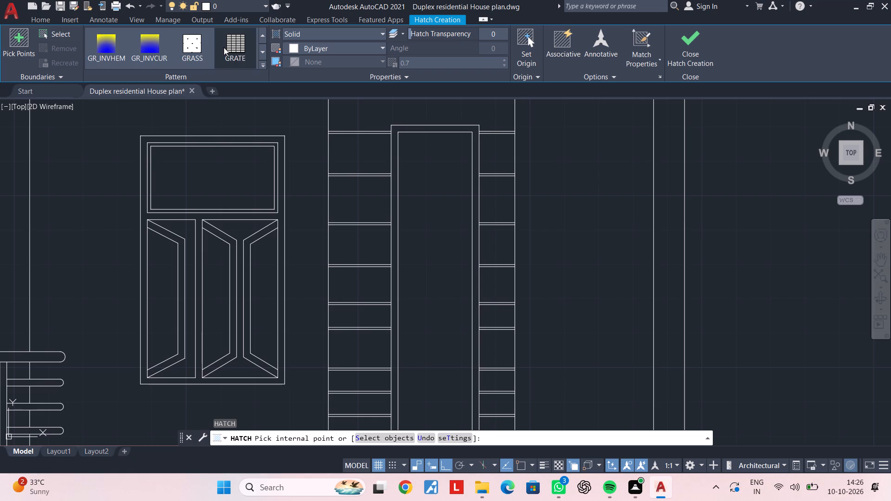
scroll(224, 47, down, 1)
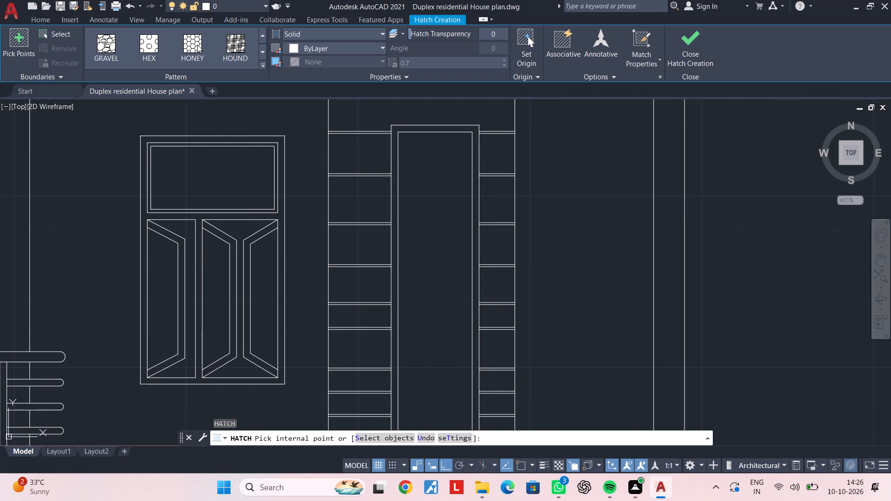
scroll(195, 45, down, 1)
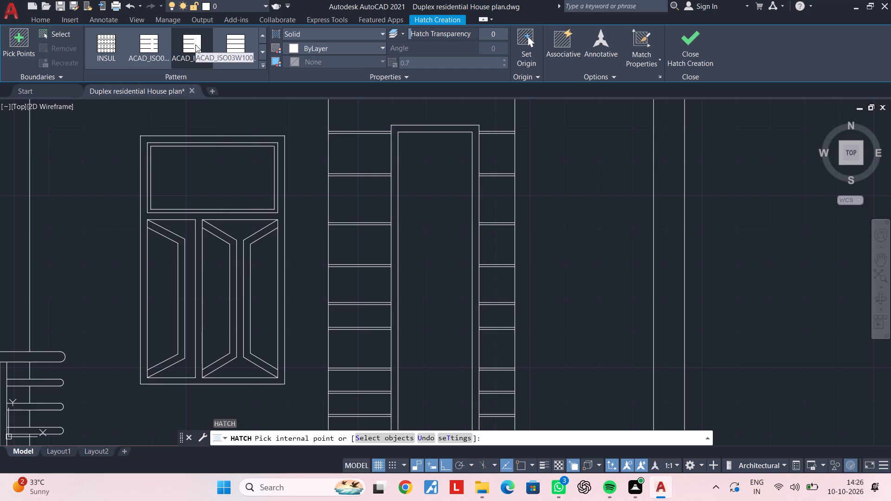
scroll(195, 45, down, 3)
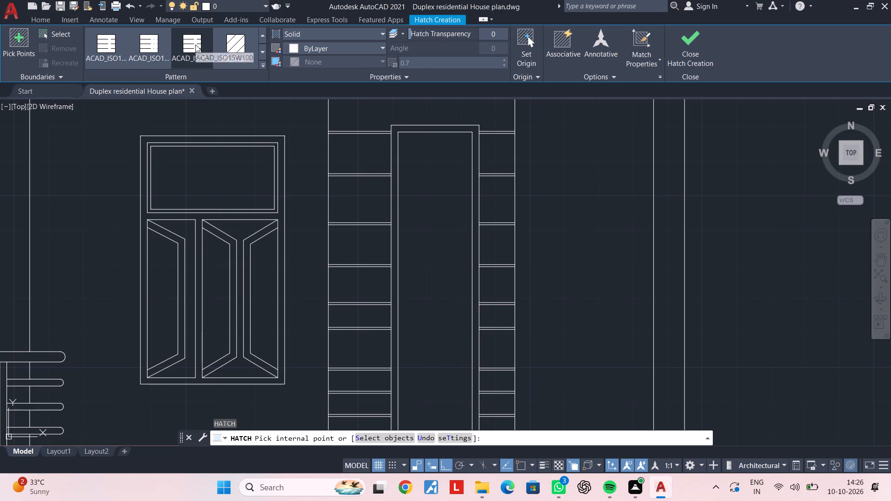
scroll(195, 45, down, 3)
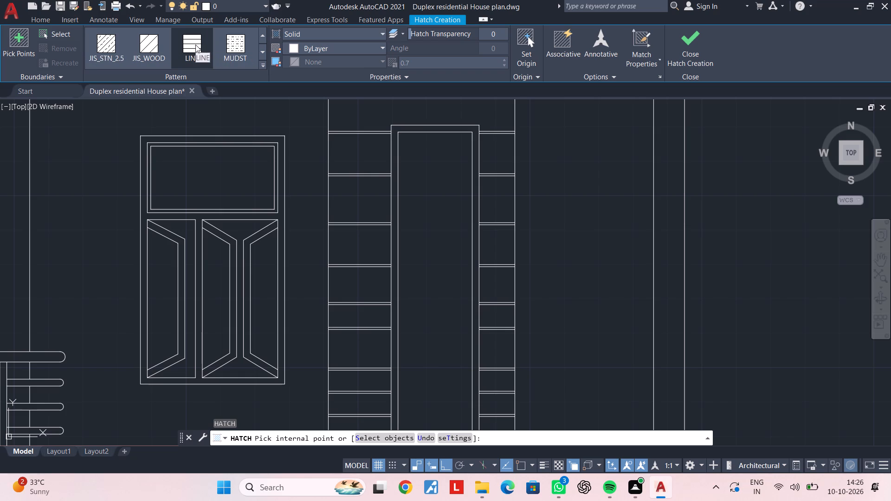
scroll(195, 45, up, 1)
scroll(195, 45, down, 2)
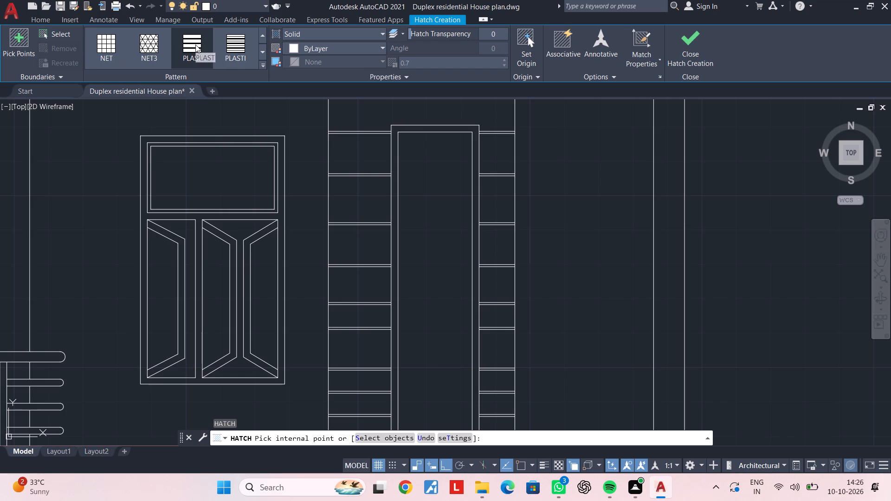
scroll(195, 45, down, 1)
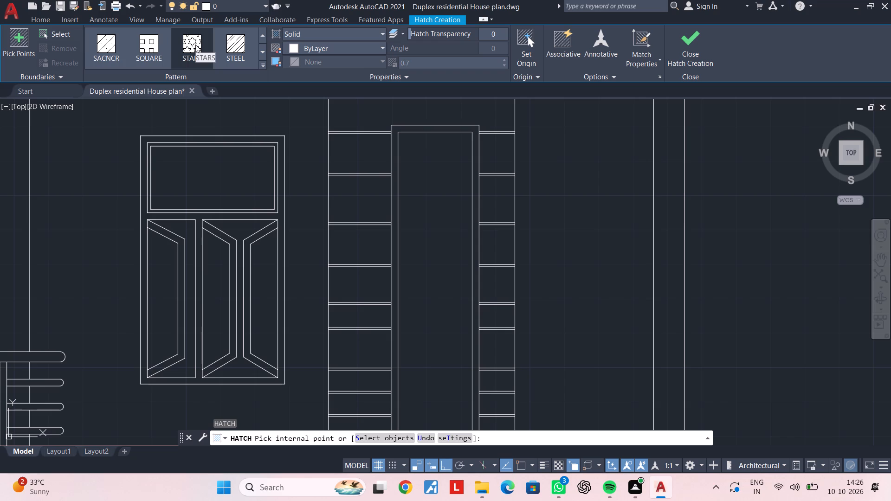
scroll(195, 45, down, 1)
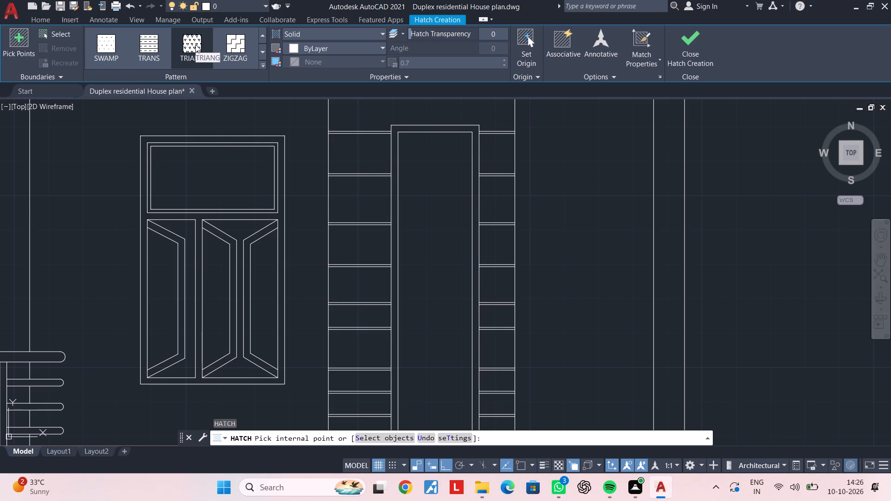
scroll(195, 45, down, 1)
scroll(195, 45, up, 1)
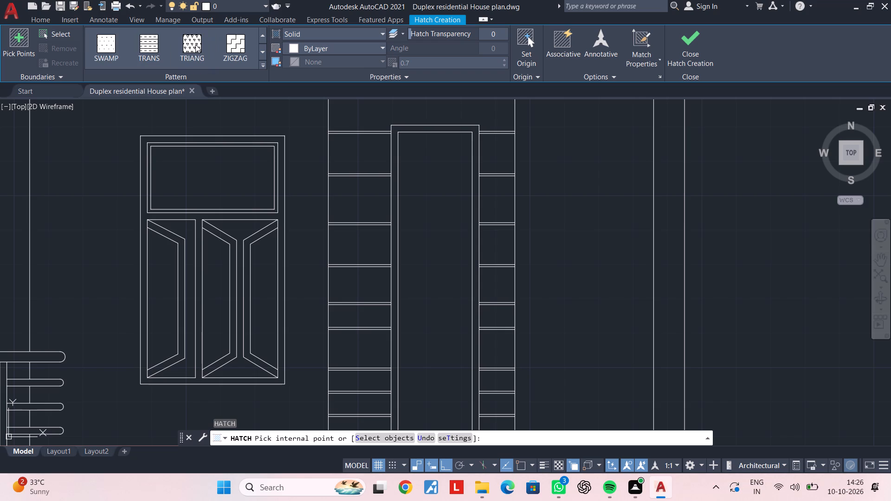
scroll(195, 45, up, 1)
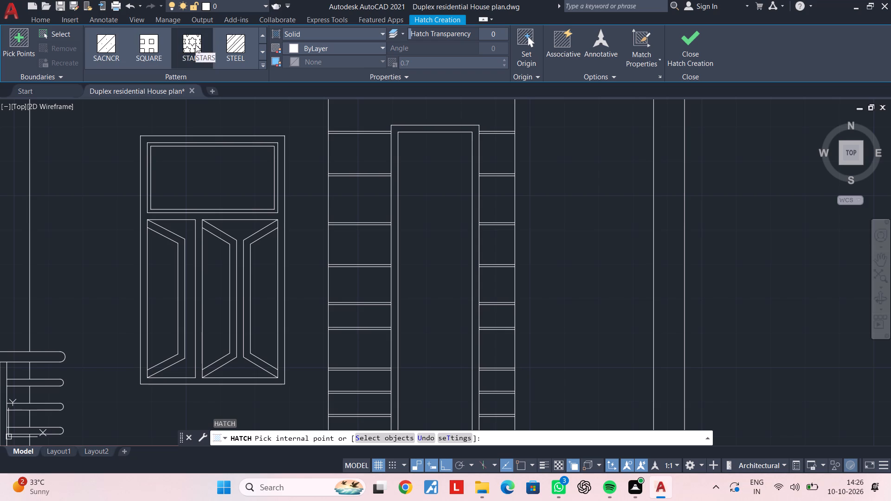
scroll(195, 45, up, 2)
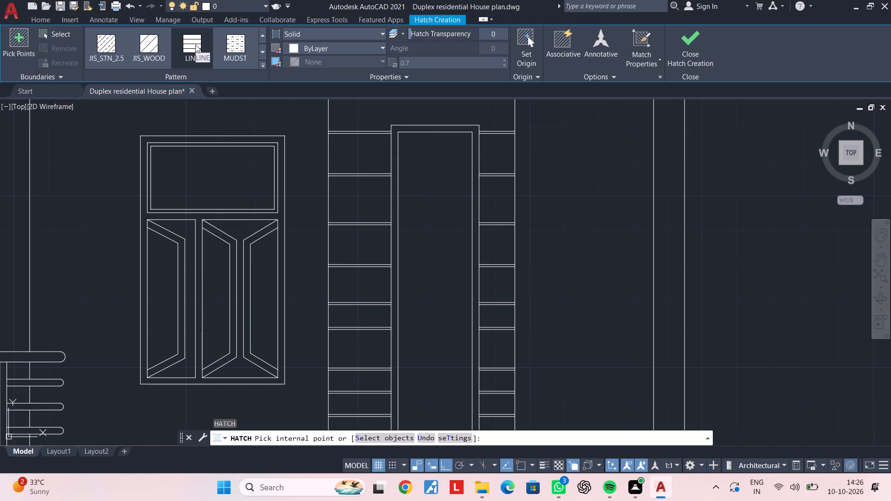
scroll(195, 45, up, 3)
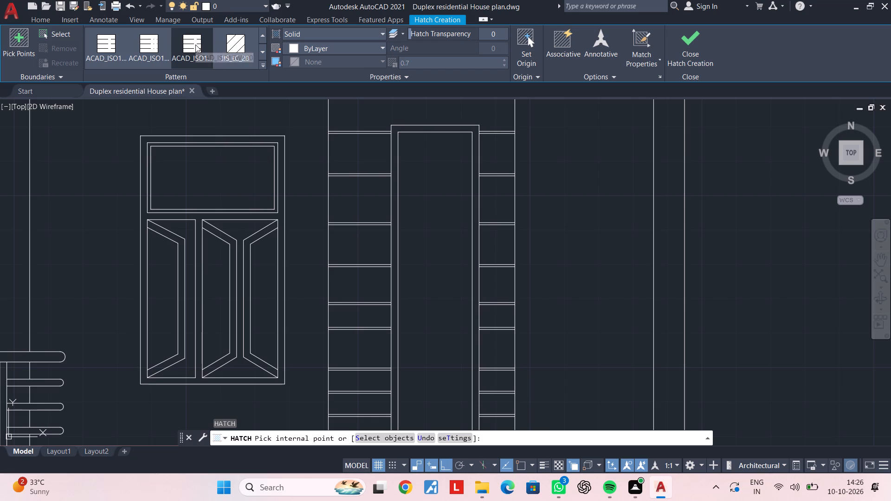
scroll(195, 45, up, 3)
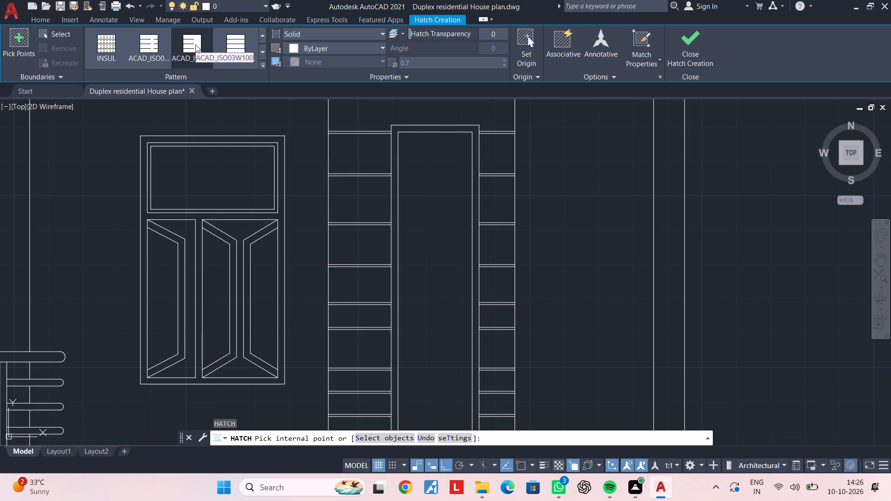
click(262, 64)
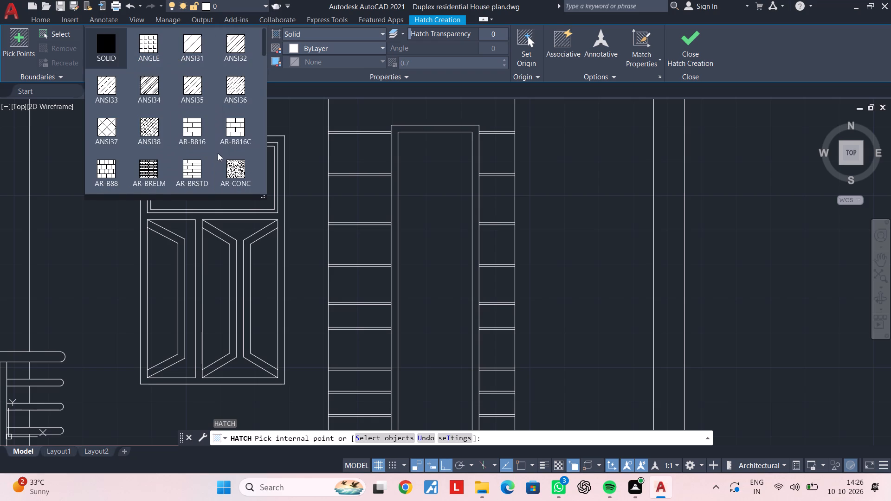
scroll(217, 154, down, 19)
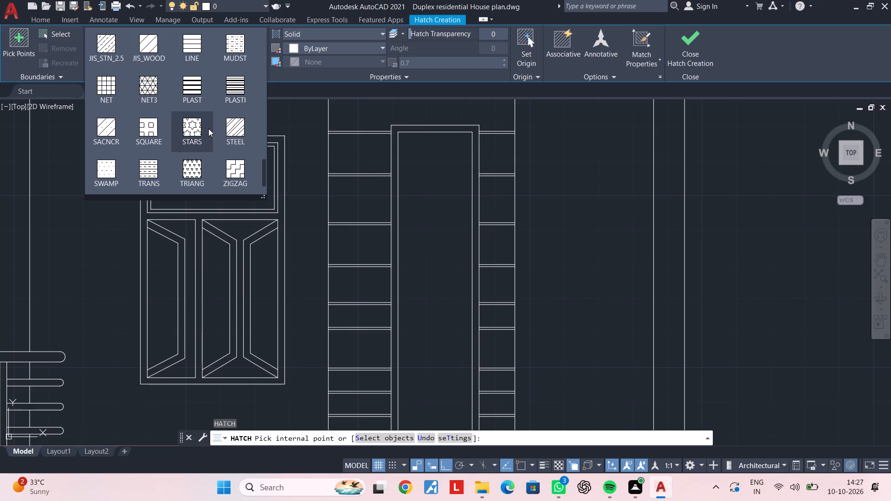
scroll(208, 128, down, 2)
scroll(208, 128, up, 1)
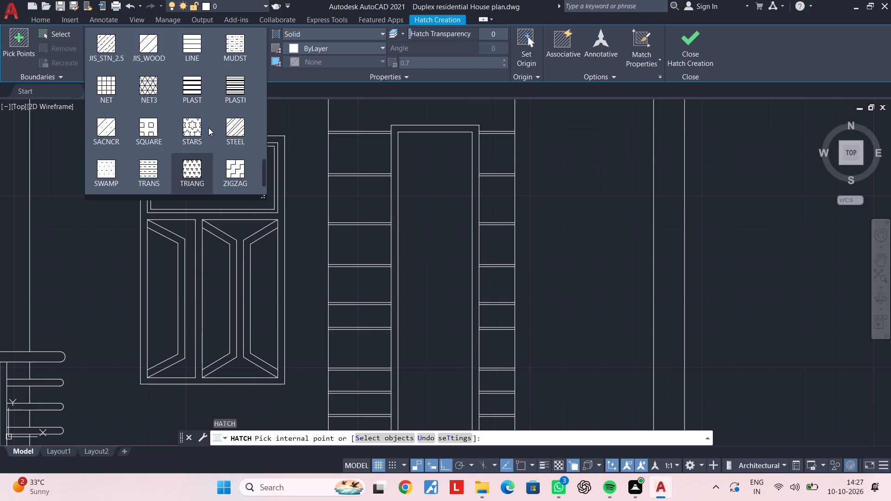
scroll(214, 111, up, 2)
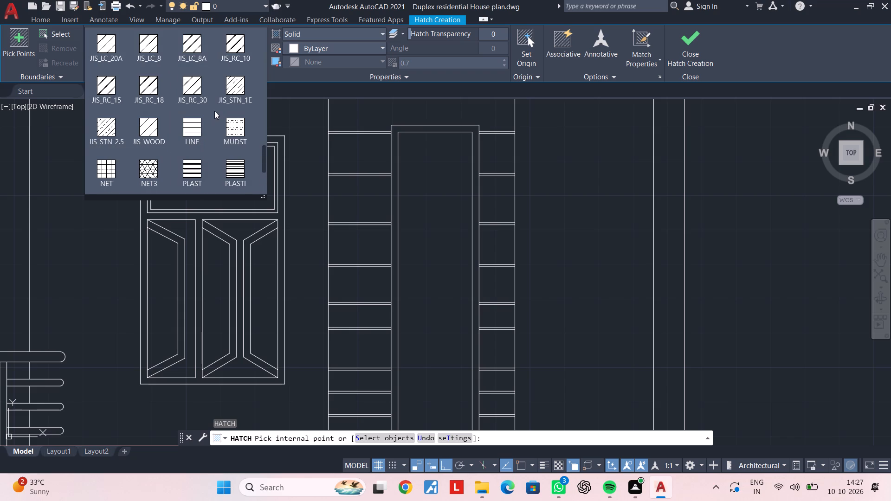
scroll(214, 111, down, 1)
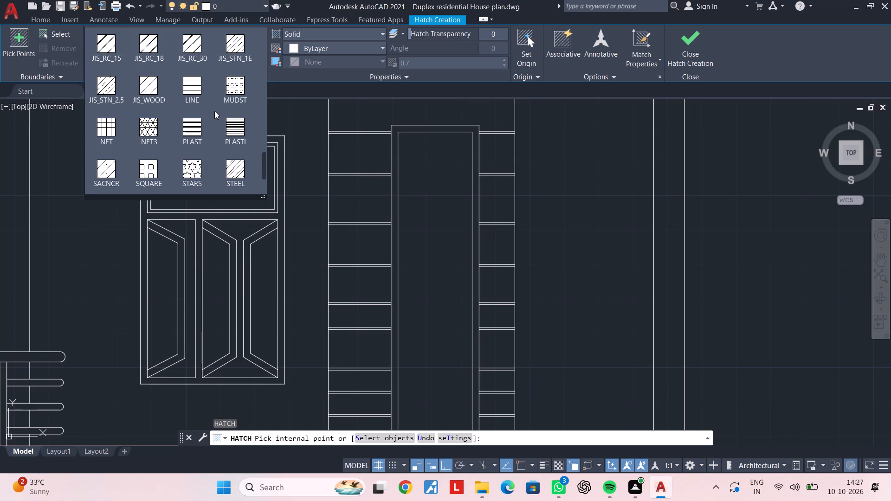
scroll(214, 111, up, 1)
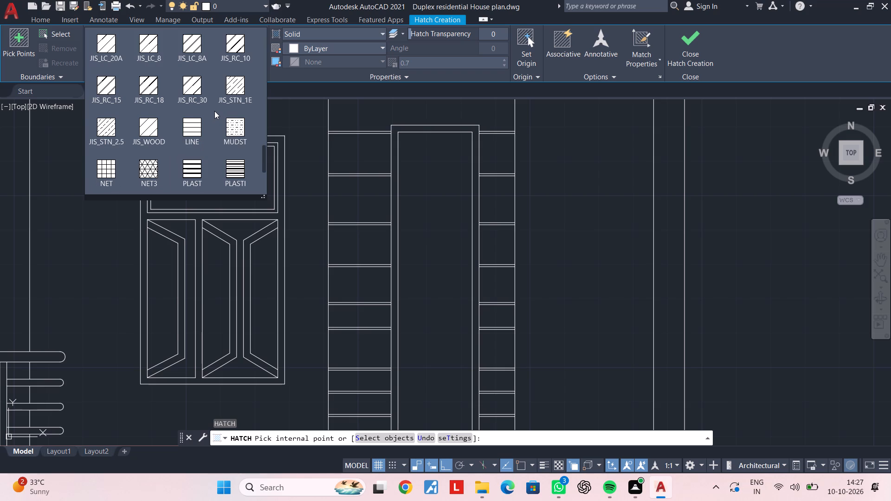
scroll(214, 111, up, 3)
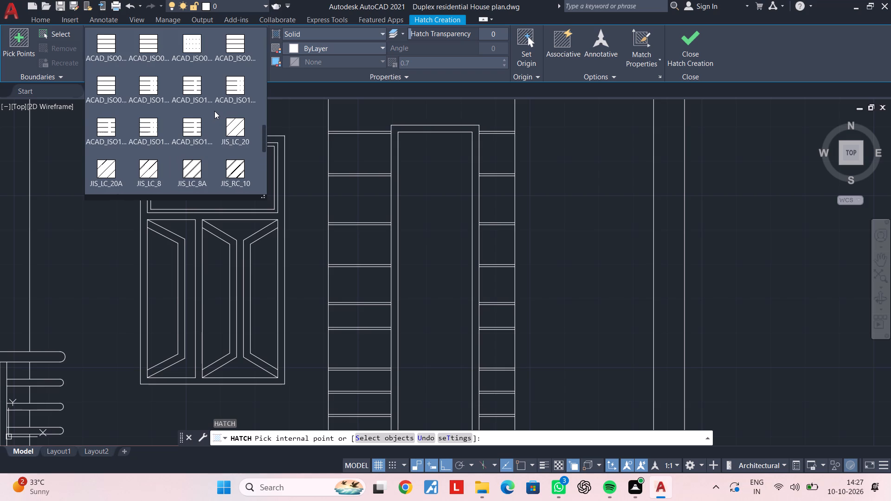
Fill the inside of the first floor's tall narrow frame with the HONEY hatch pattern at scale 0.7 and finish hatching.
scroll(214, 111, up, 2)
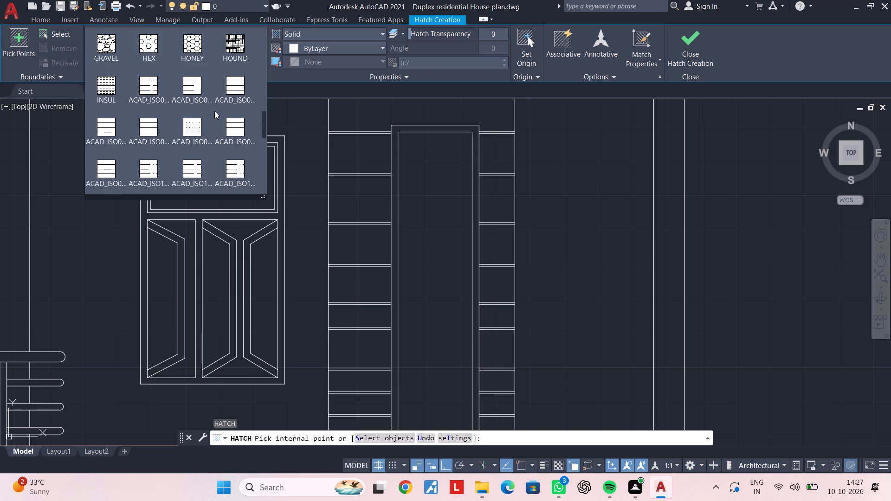
click(195, 42)
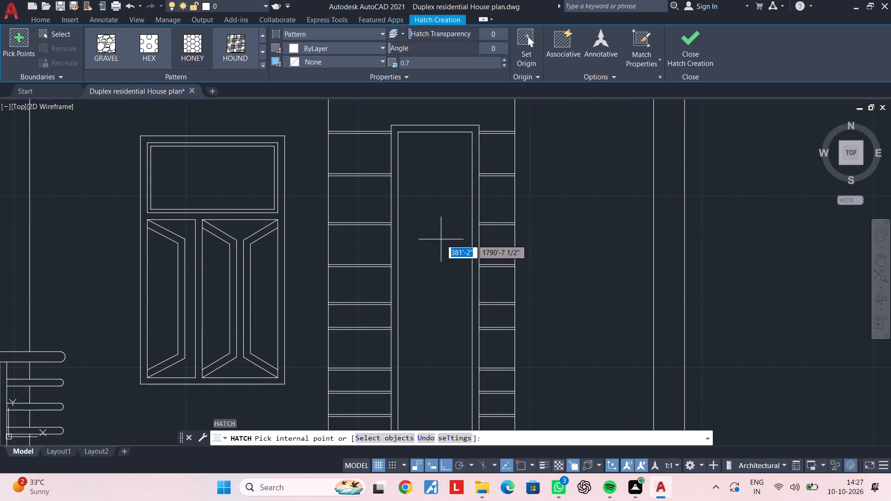
click(440, 239)
scroll(440, 239, down, 1)
middle_drag(440, 239, 437, 215)
key(Escape)
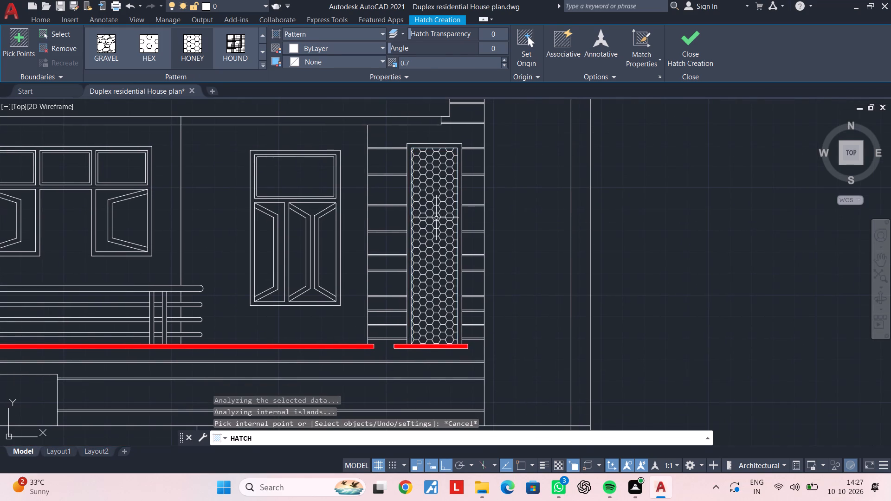
key(Escape)
middle_drag(431, 247, 430, 294)
key(Escape)
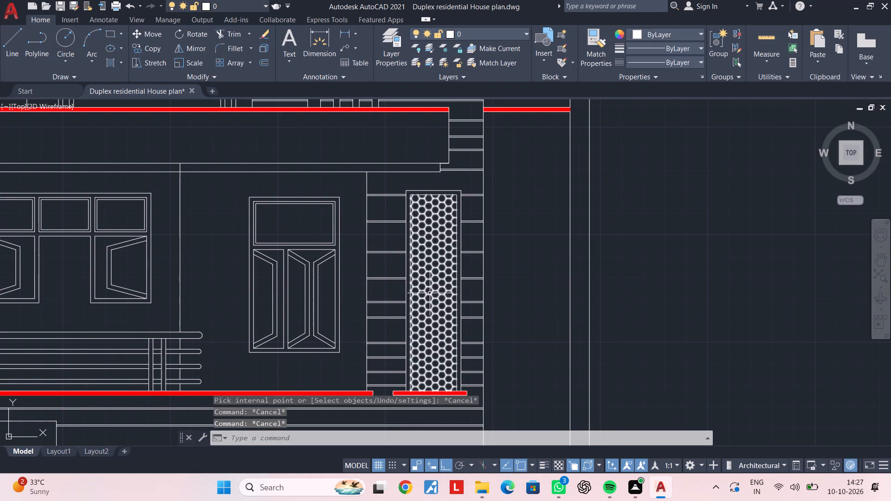
key(Escape)
middle_drag(430, 286, 433, 328)
key(Escape)
key(Escape)
middle_drag(425, 283, 478, 315)
key(Escape)
key(Escape)
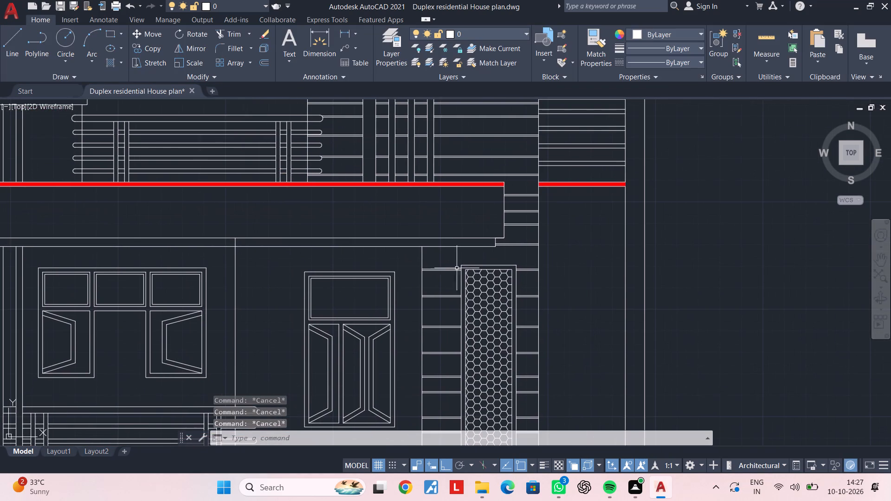
key(Escape)
key(Escape)
key(Escape)
key(Escape)
Look over the whole front elevation, from the roof parapets to the ground-floor openings, for further areas to hatch.
scroll(518, 257, down, 1)
middle_drag(518, 257, 519, 263)
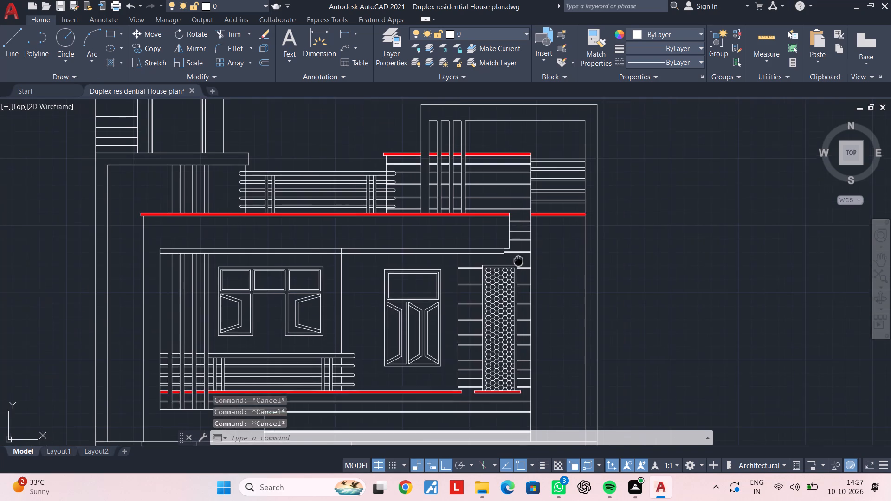
middle_drag(519, 263, 522, 295)
key(Escape)
key(Escape)
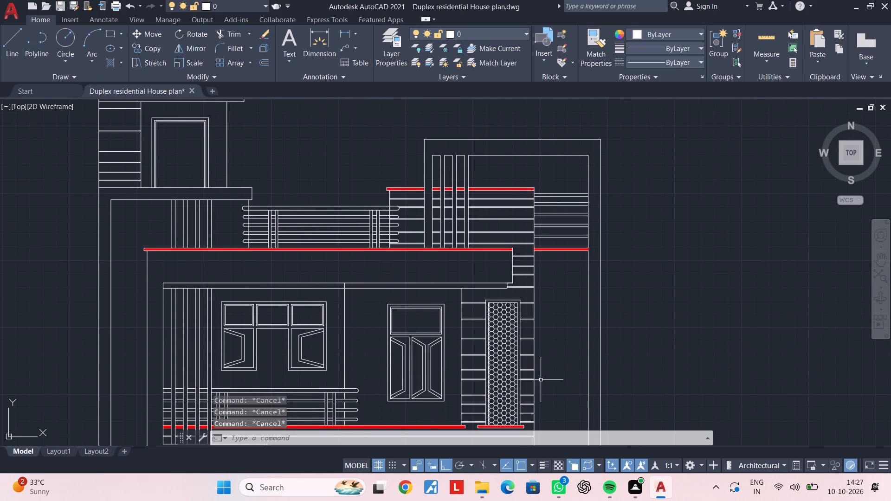
middle_drag(375, 345, 506, 311)
key(Escape)
key(Escape)
middle_drag(434, 232, 466, 203)
key(Escape)
scroll(517, 267, down, 2)
middle_drag(517, 267, 499, 229)
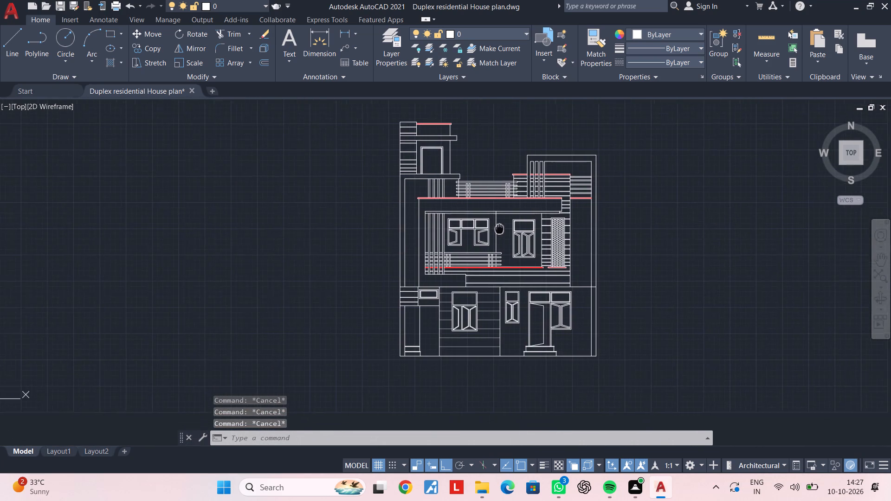
middle_drag(499, 229, 499, 228)
key(Escape)
scroll(461, 222, up, 1)
middle_drag(461, 279, 450, 225)
key(Escape)
key(Escape)
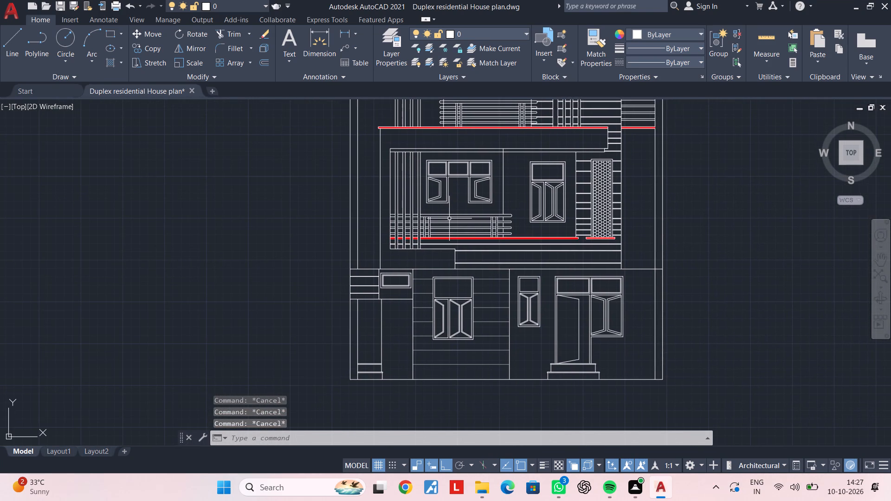
key(Escape)
key(Escape)
scroll(414, 277, up, 2)
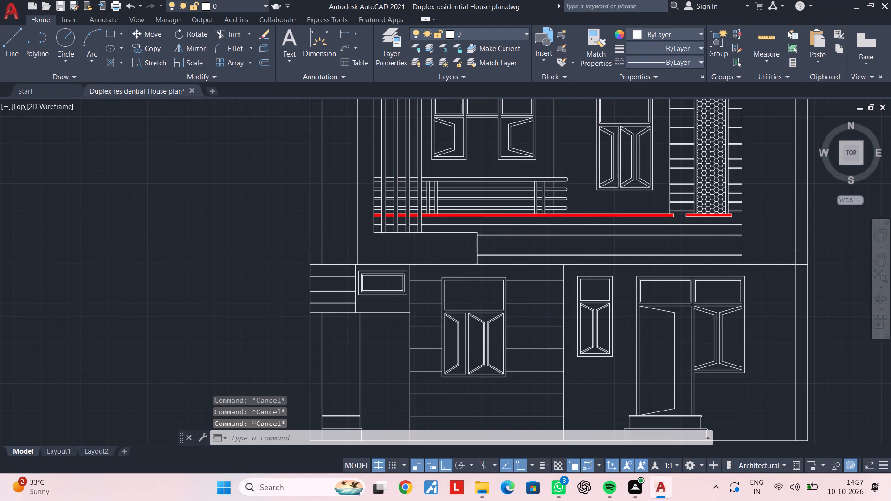
Start a new hatch and choose index colour 22 for it after trying index colour 13.
text(H)
key(space)
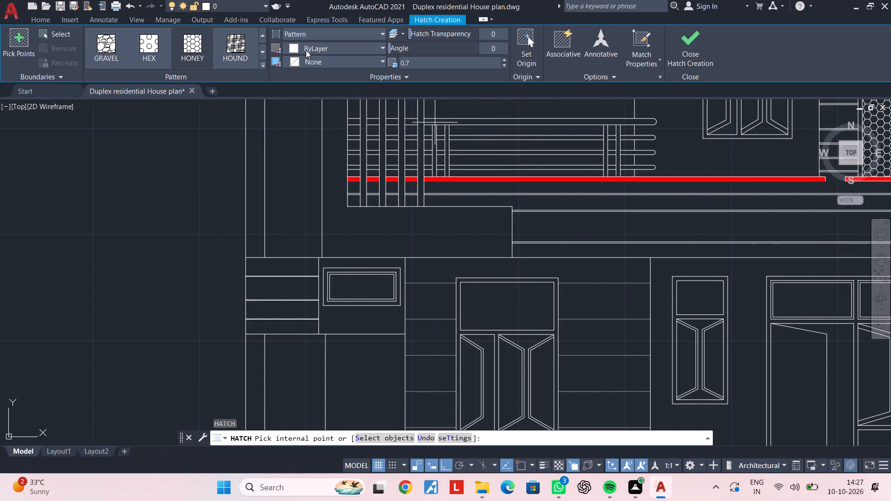
click(296, 50)
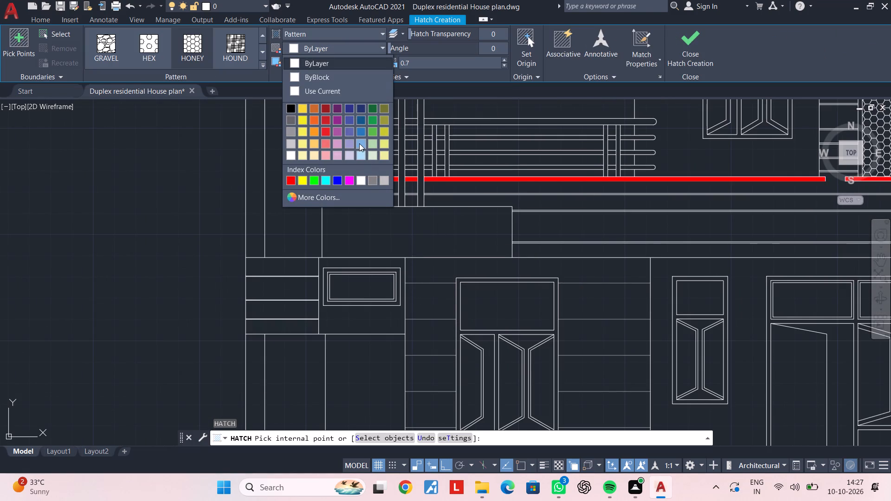
click(321, 192)
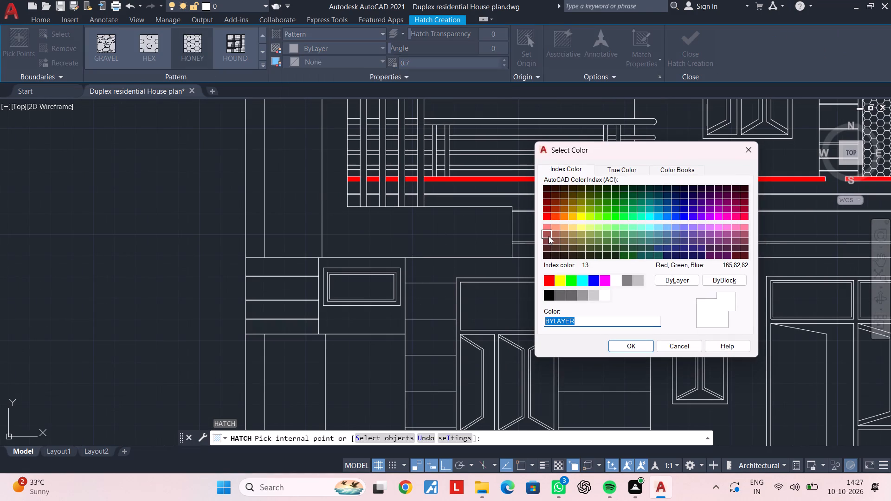
click(549, 235)
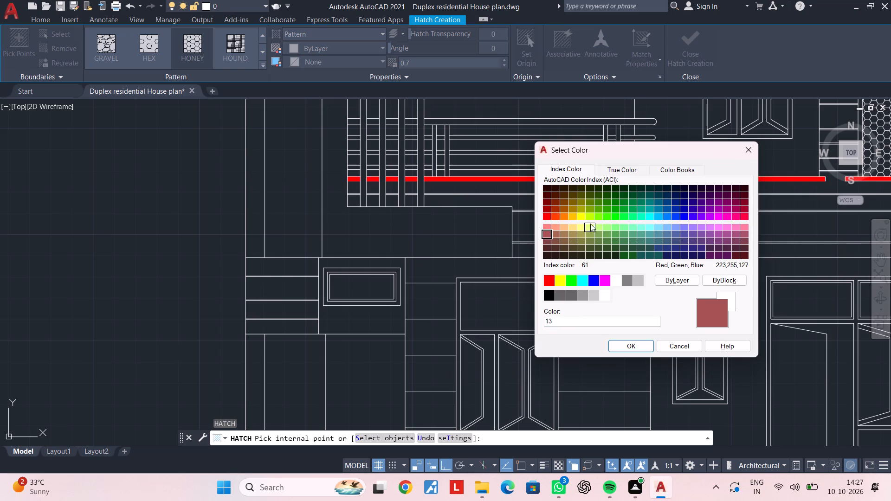
click(553, 212)
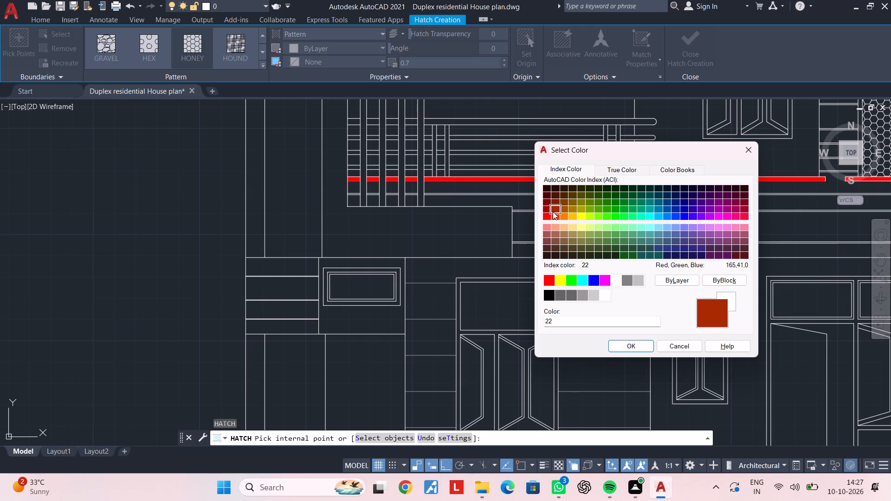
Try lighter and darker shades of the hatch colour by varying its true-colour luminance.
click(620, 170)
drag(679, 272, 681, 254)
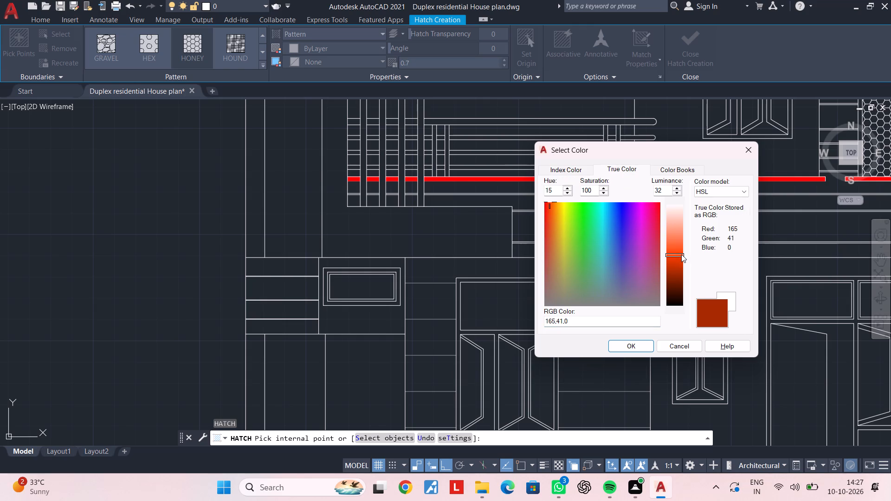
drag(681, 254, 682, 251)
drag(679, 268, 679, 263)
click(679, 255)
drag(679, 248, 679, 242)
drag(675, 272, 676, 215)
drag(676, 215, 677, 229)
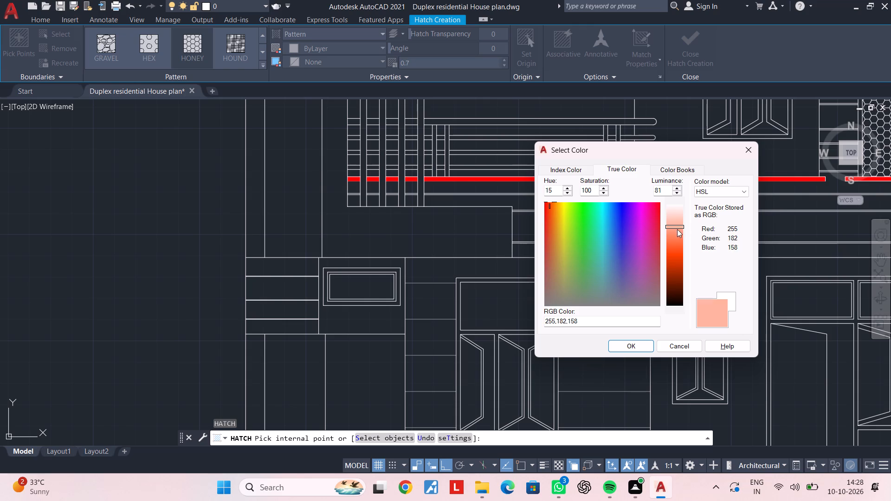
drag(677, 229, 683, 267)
Set the hatch colour to RGB 219,55,0, based on index colour 20 with the luminance lowered to 43.
click(563, 171)
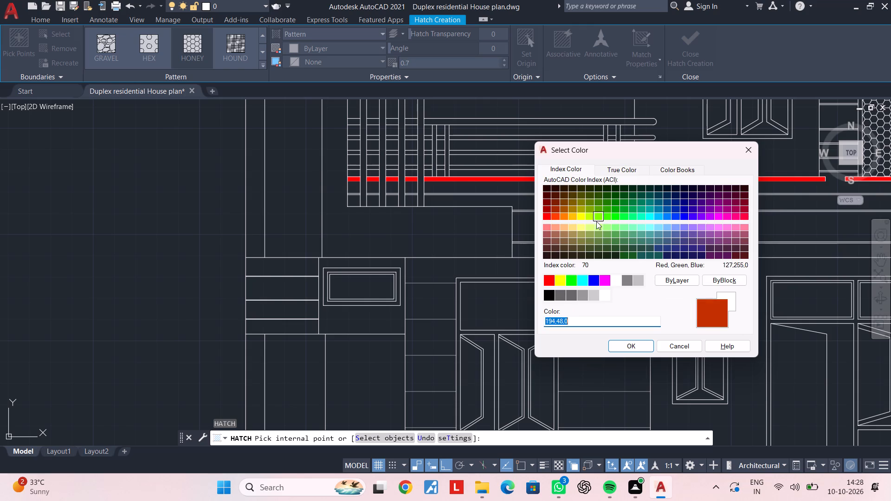
click(558, 217)
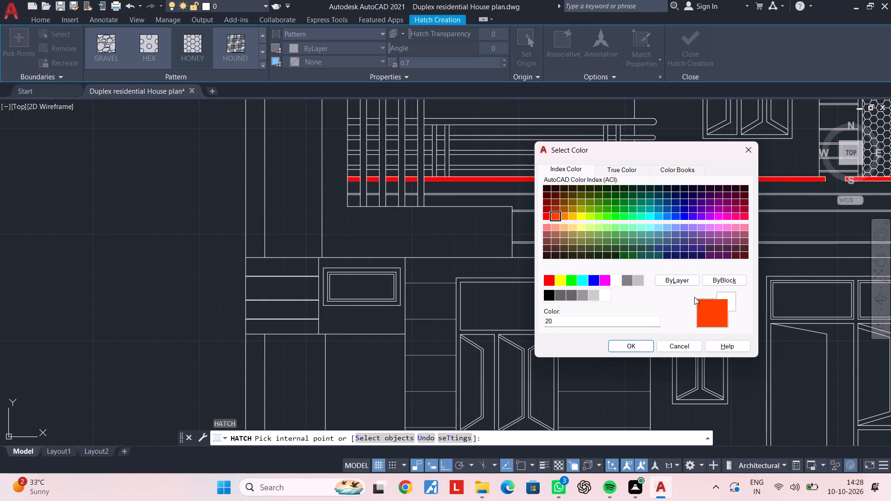
click(631, 172)
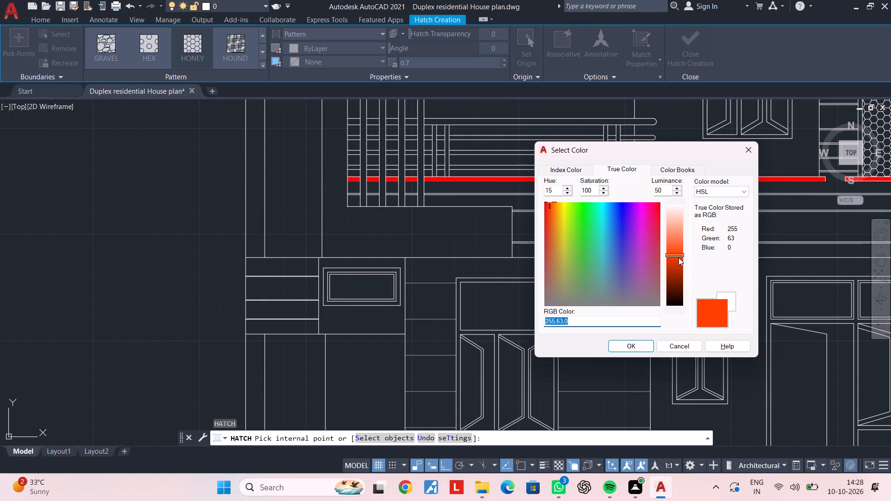
drag(678, 256, 691, 277)
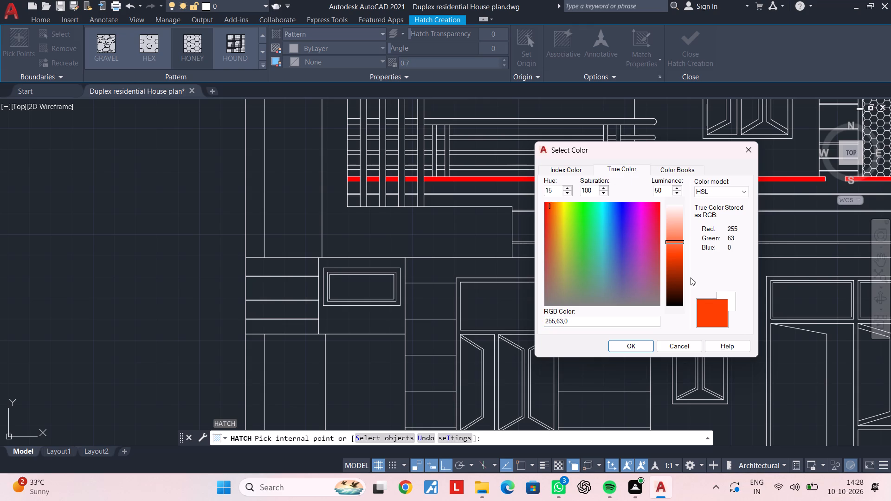
drag(691, 277, 689, 276)
drag(678, 250, 685, 284)
drag(673, 284, 672, 274)
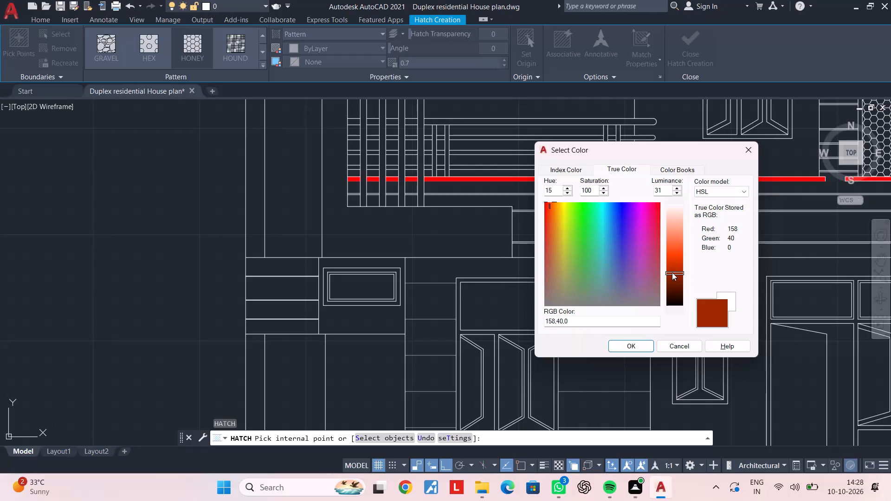
drag(672, 272, 672, 263)
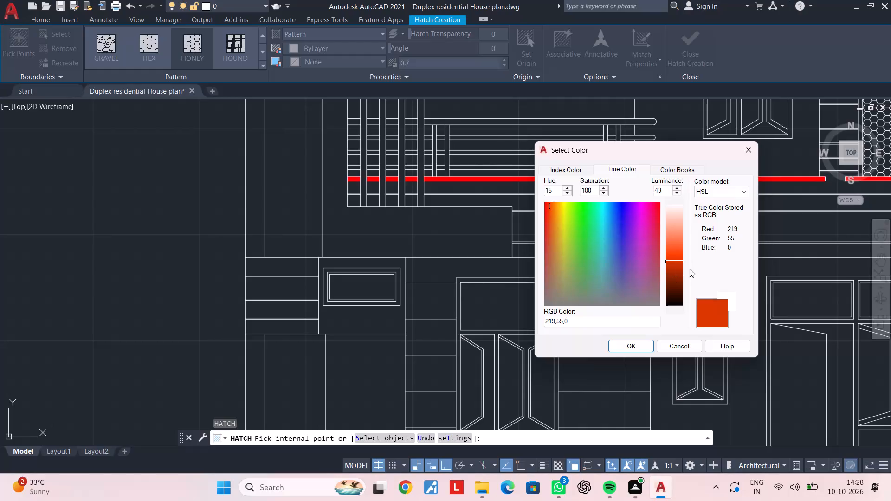
click(633, 343)
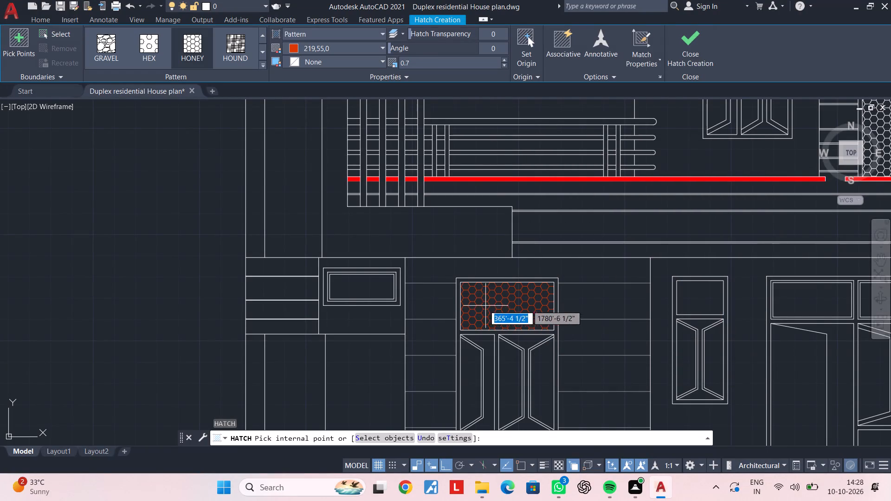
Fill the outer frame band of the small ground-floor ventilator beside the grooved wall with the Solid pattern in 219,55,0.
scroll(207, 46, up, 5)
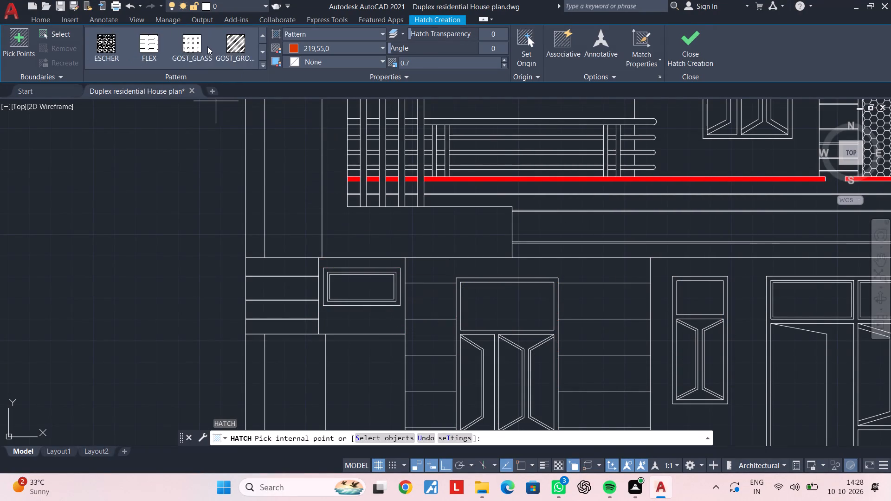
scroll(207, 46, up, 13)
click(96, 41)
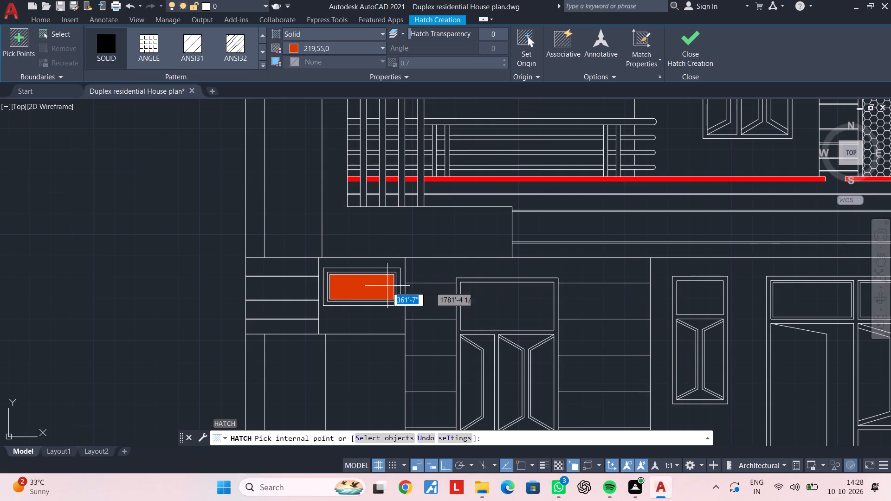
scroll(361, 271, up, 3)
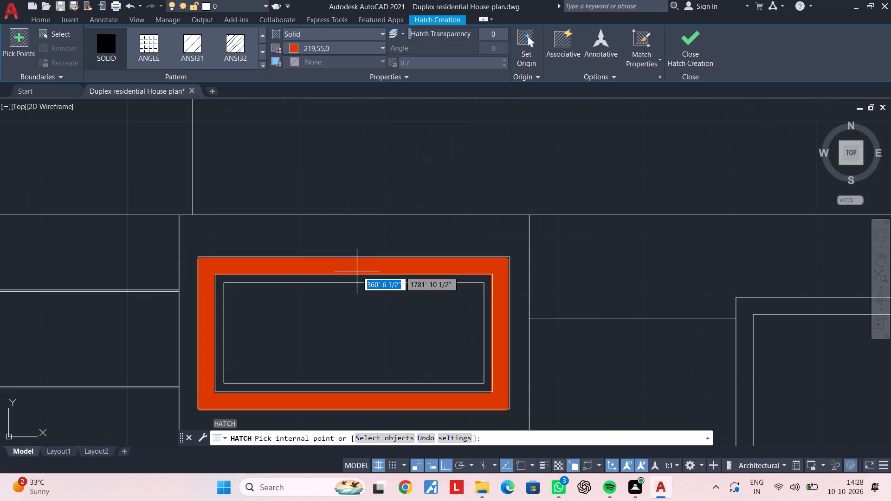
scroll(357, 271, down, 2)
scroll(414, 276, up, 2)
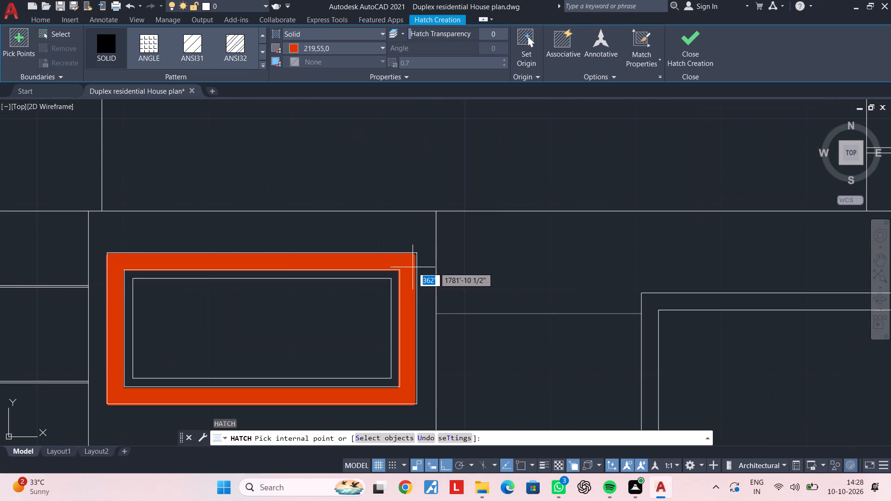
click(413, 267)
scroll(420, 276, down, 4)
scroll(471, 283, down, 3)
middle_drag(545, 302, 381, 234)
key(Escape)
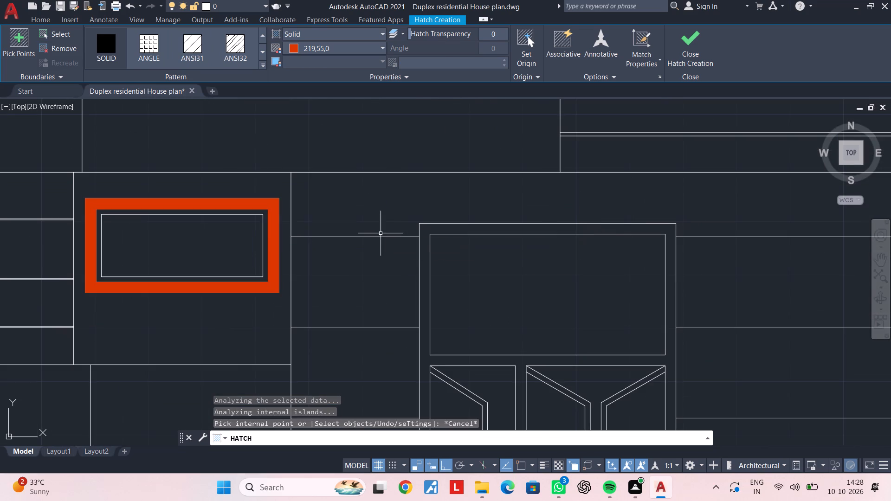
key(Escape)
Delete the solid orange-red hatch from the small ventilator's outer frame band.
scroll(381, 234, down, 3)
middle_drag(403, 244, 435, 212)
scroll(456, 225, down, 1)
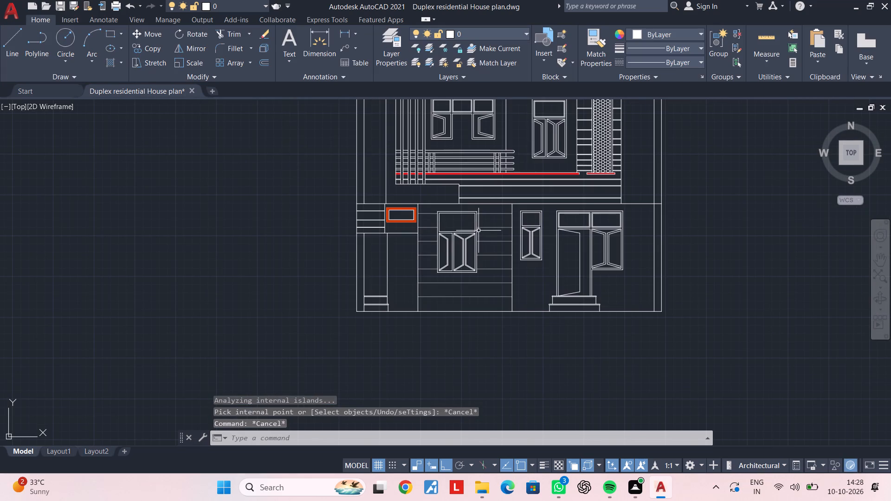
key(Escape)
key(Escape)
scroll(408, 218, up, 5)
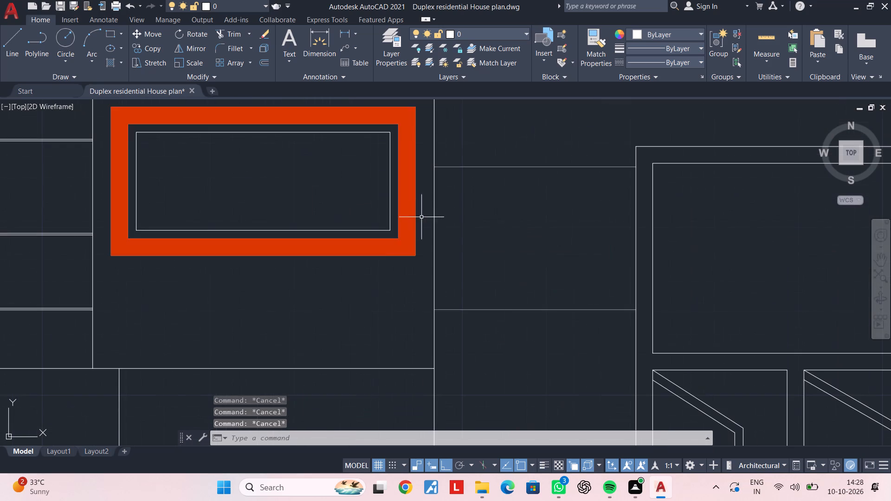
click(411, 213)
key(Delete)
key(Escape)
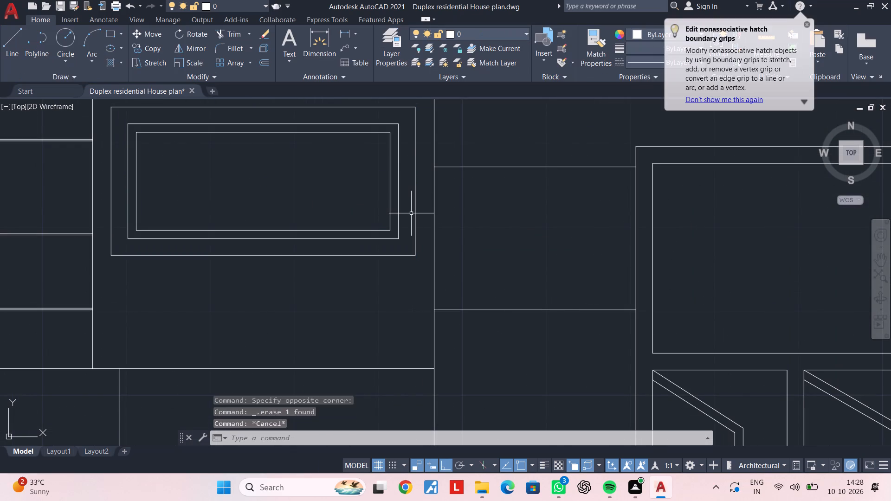
Set the solid hatch colour to RGB 116,57,57, based on index colour 13 with the luminance lowered to 34.
key(Escape)
scroll(411, 213, down, 1)
key(Escape)
key(Escape)
key(Escape)
key(Escape)
key(Escape)
text(H)
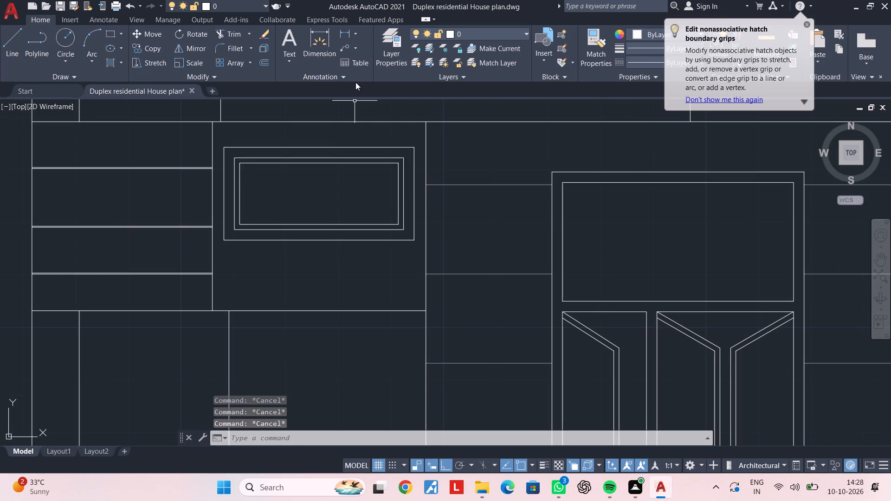
key(space)
click(297, 49)
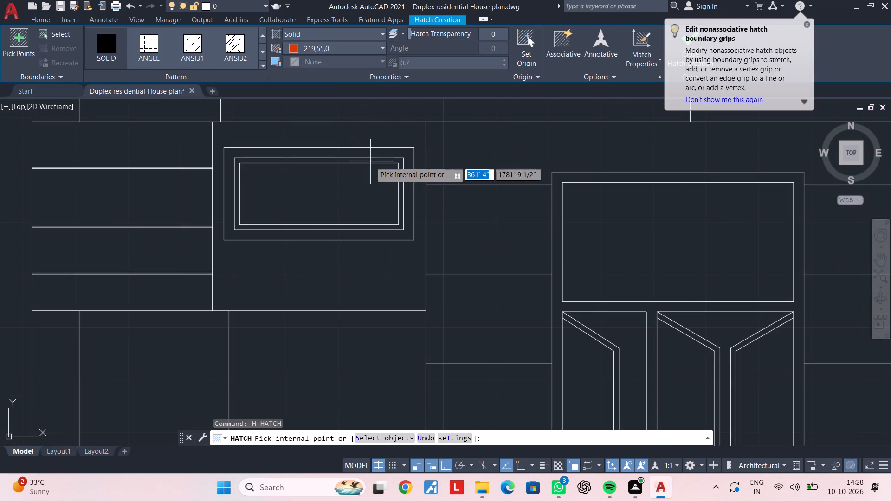
click(291, 47)
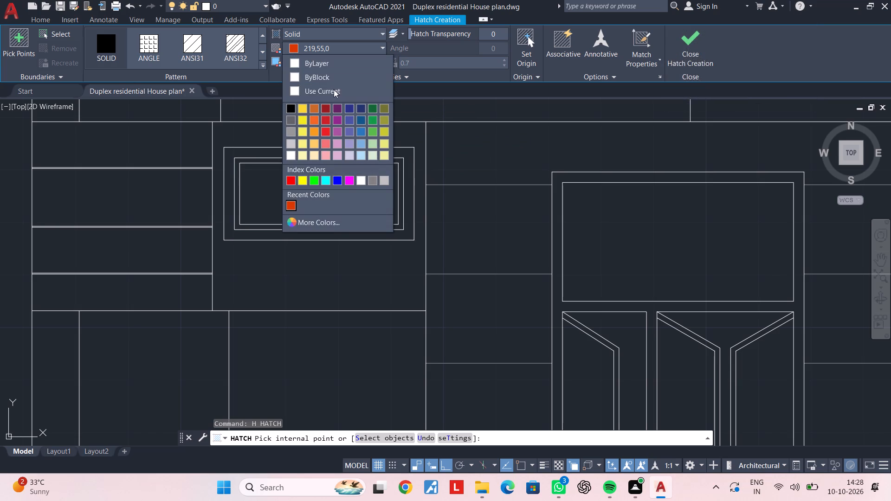
click(316, 220)
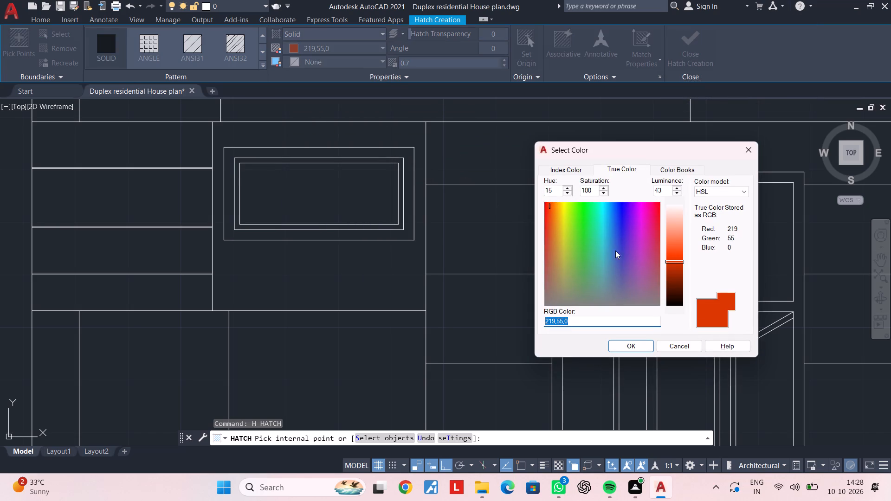
click(570, 167)
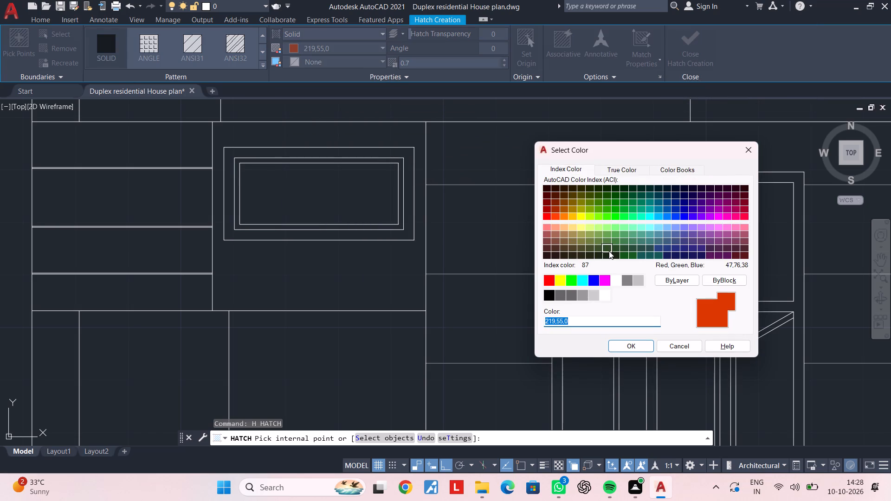
click(553, 231)
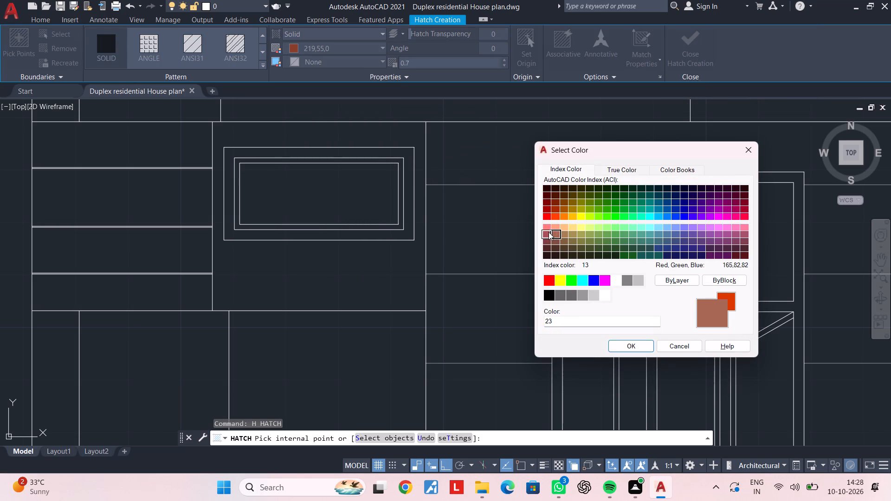
click(546, 232)
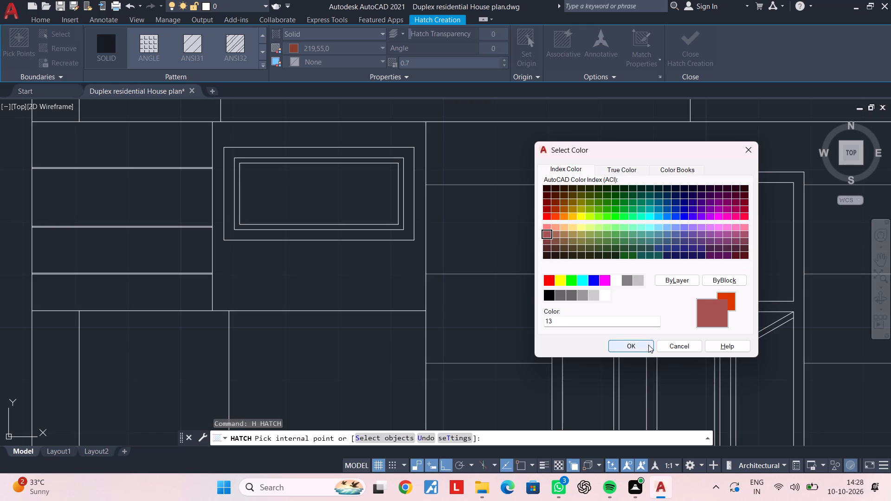
click(628, 173)
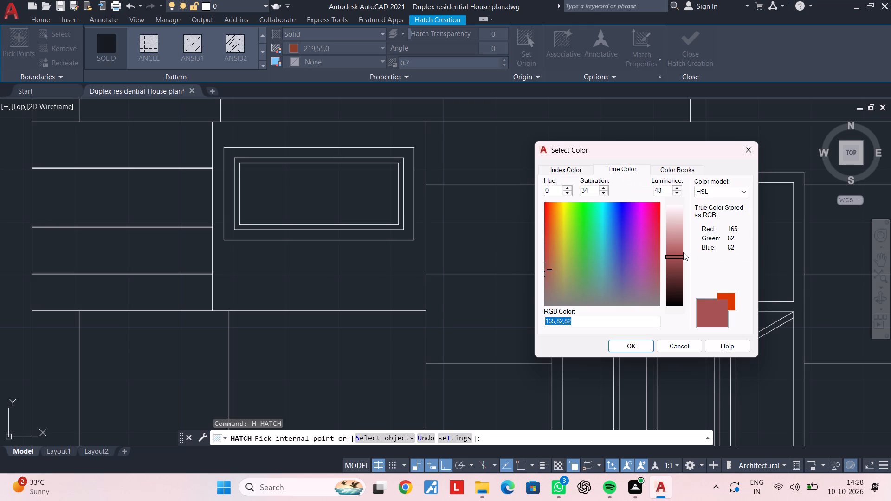
drag(681, 255, 683, 273)
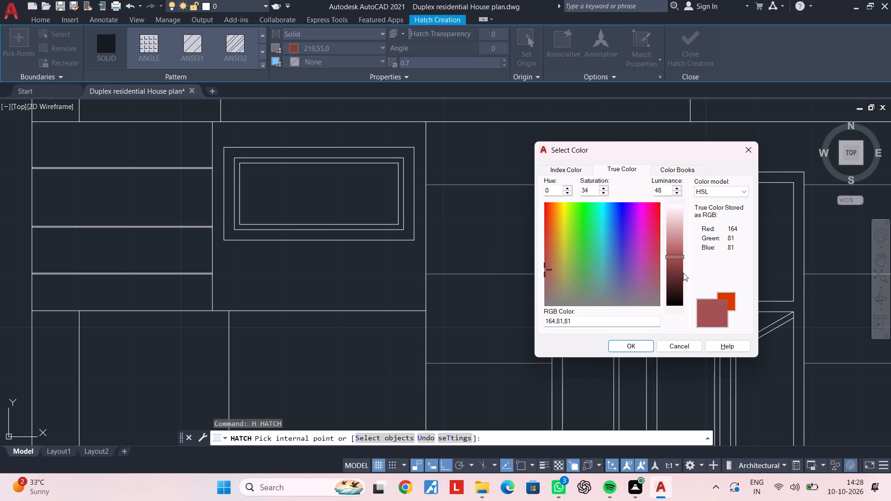
drag(680, 259, 680, 275)
drag(676, 257, 676, 271)
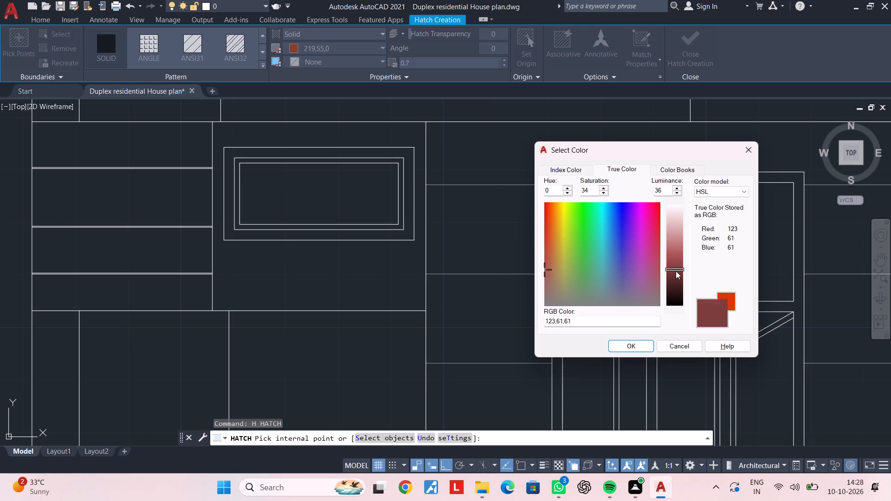
drag(676, 271, 676, 275)
drag(676, 275, 676, 271)
click(643, 347)
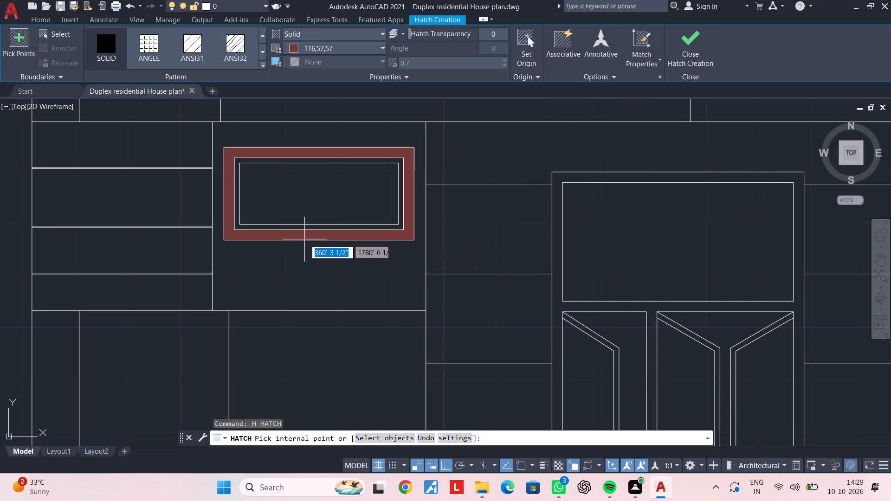
Fill the frames of the small ground-floor ventilator and the window on the grooved wall with Solid hatch in 116,57,57.
click(306, 238)
scroll(407, 241, down, 3)
middle_drag(465, 236, 277, 227)
scroll(335, 214, up, 2)
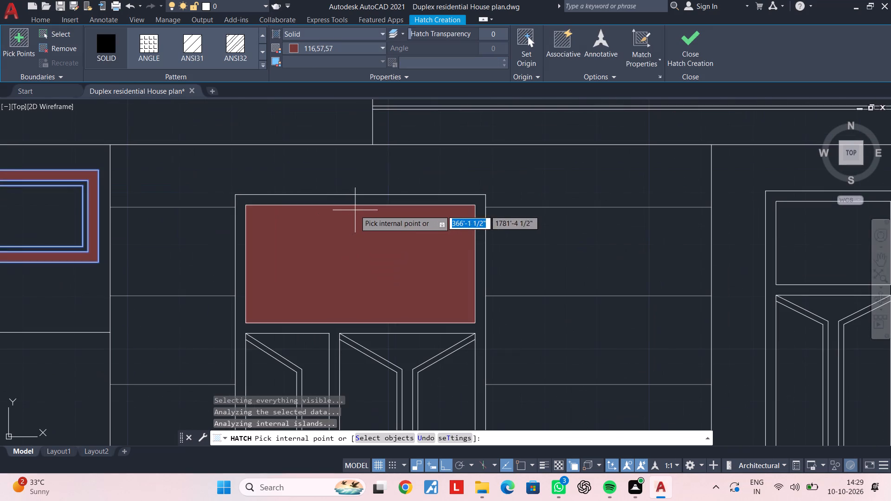
click(364, 200)
Fill the frames of the narrow ground-floor window and the combined entrance door and window with the same Solid hatch.
scroll(365, 202, down, 2)
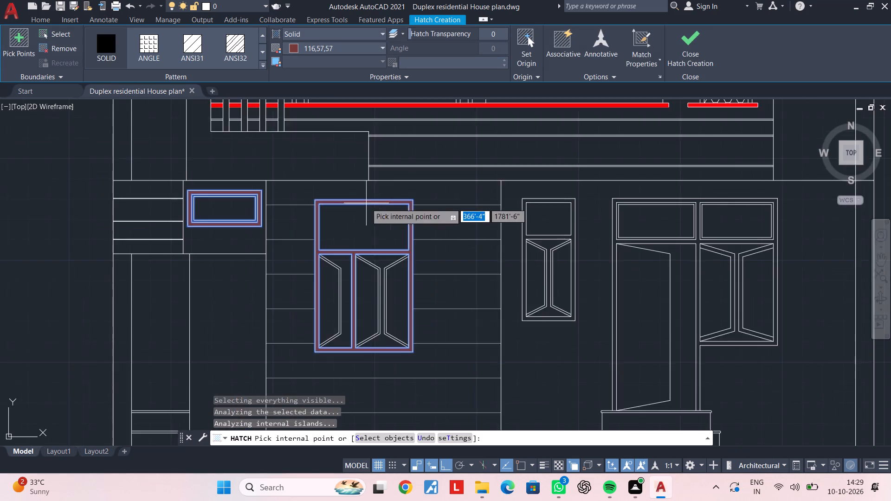
middle_drag(367, 203, 367, 149)
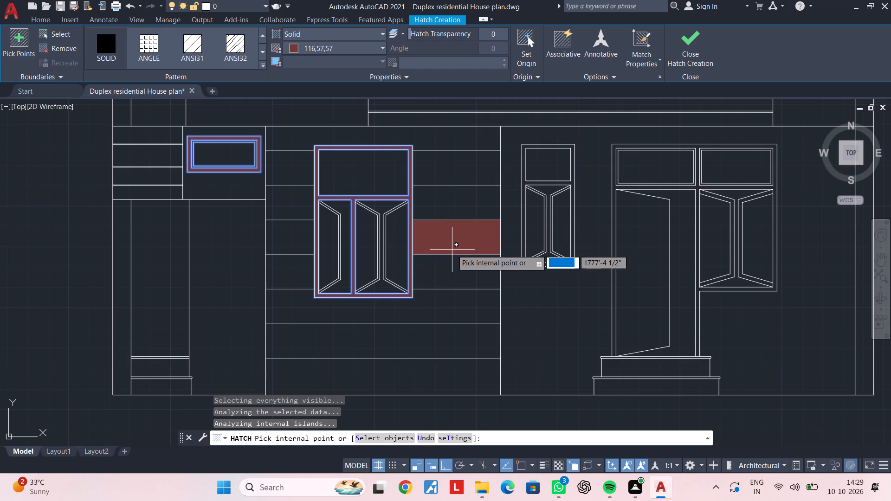
middle_drag(452, 250, 458, 203)
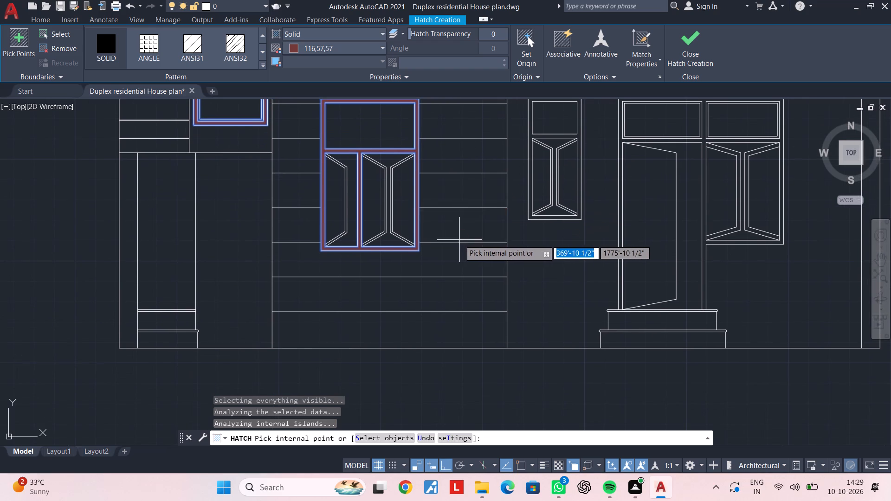
middle_drag(462, 239, 402, 291)
scroll(490, 152, up, 2)
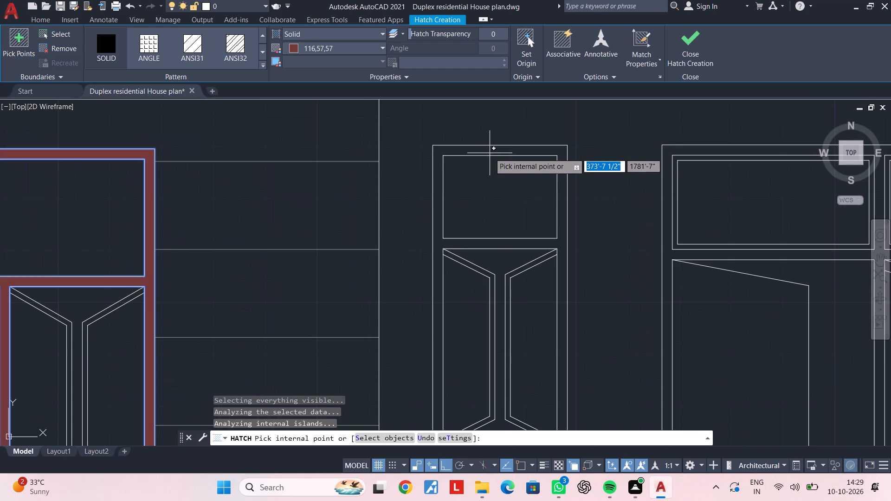
click(491, 149)
scroll(517, 195, down, 2)
middle_drag(524, 200, 394, 235)
scroll(489, 208, up, 2)
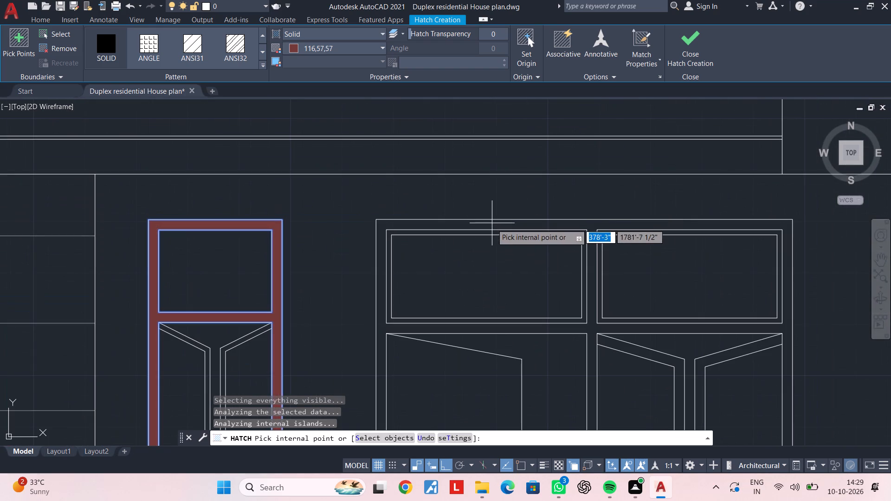
click(492, 224)
Fill the frames of the two first-floor window units, the two-part tall one and the three-panel one, with the Solid hatch.
scroll(493, 225, down, 2)
middle_drag(493, 225, 439, 200)
middle_drag(470, 264, 442, 182)
middle_drag(435, 223, 444, 357)
middle_drag(435, 249, 444, 406)
middle_drag(427, 291, 485, 379)
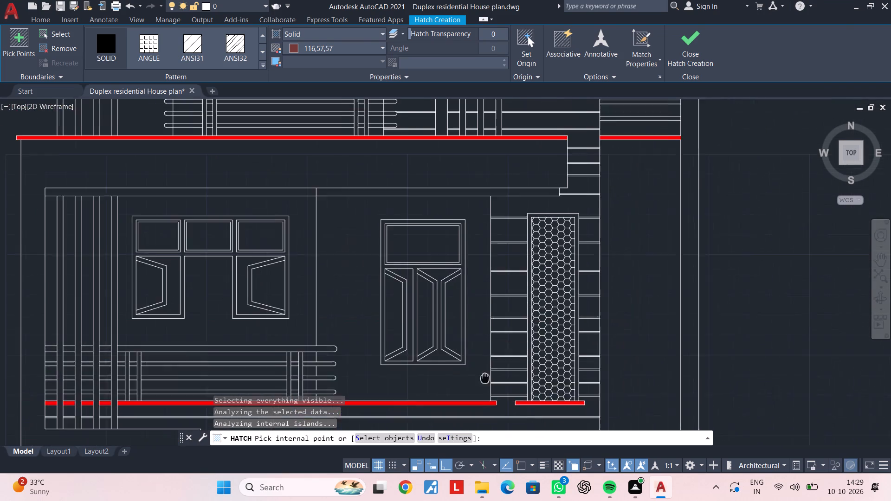
middle_drag(485, 379, 485, 380)
scroll(454, 295, up, 2)
click(474, 246)
scroll(471, 258, down, 2)
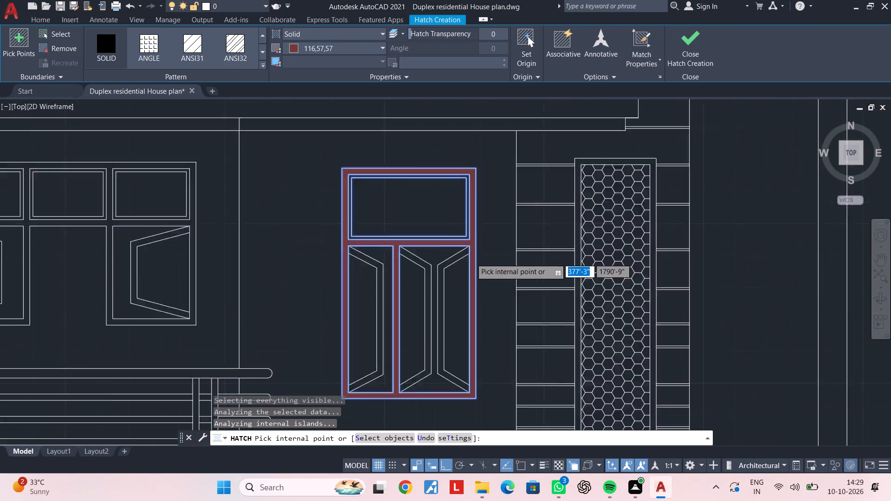
middle_drag(424, 270, 594, 270)
scroll(468, 252, up, 2)
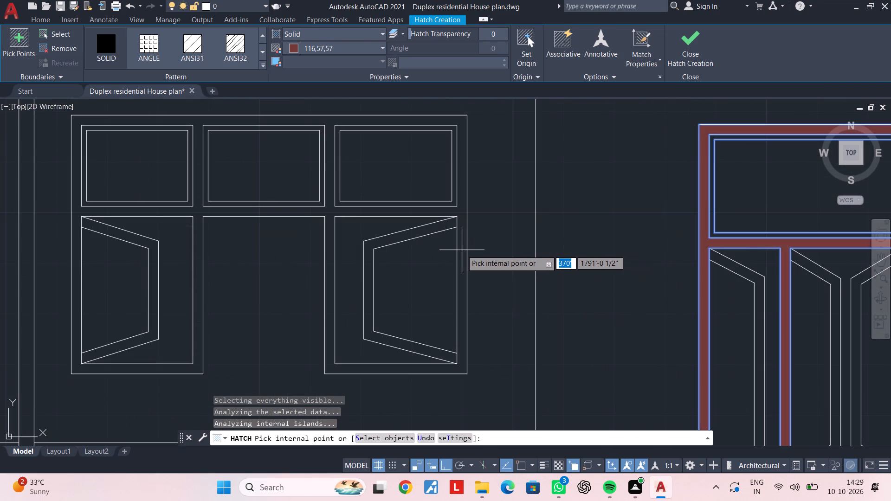
click(462, 250)
Fill the outer frame band of the top-floor opening beneath the projecting slab with the Solid hatch and finish hatching.
scroll(462, 250, down, 3)
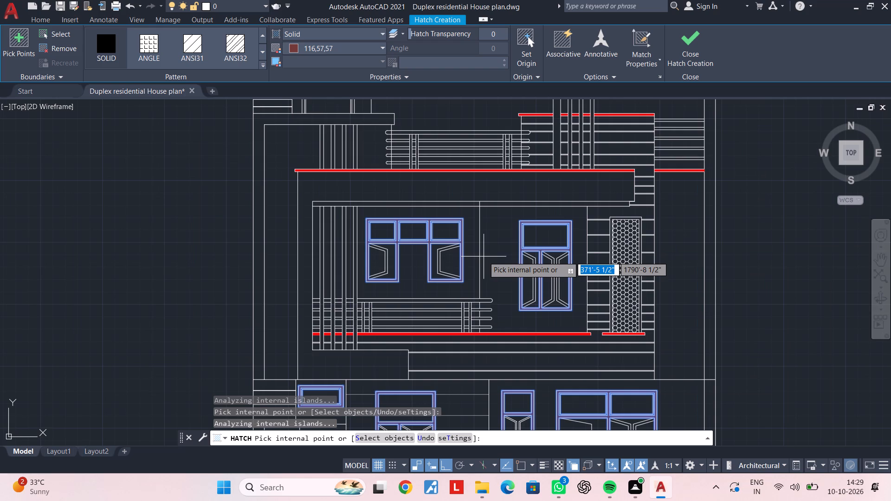
middle_drag(439, 216, 454, 350)
scroll(454, 350, down, 1)
scroll(391, 242, up, 4)
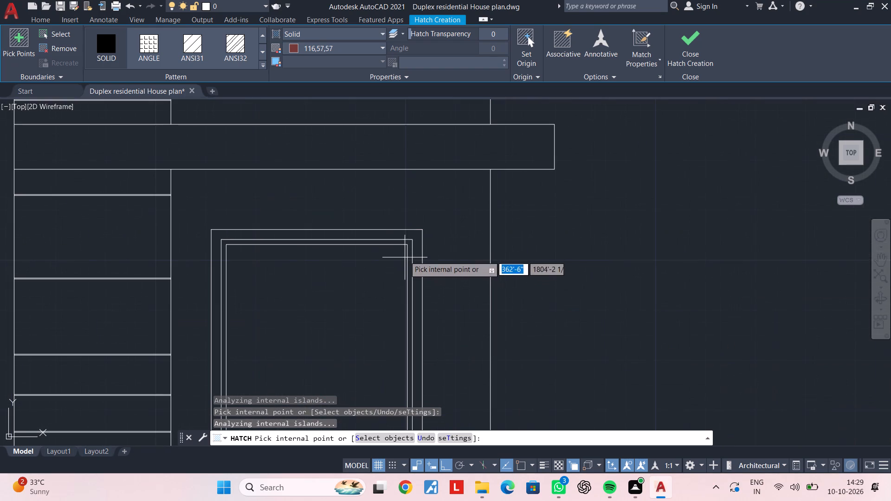
click(416, 235)
scroll(417, 246, down, 3)
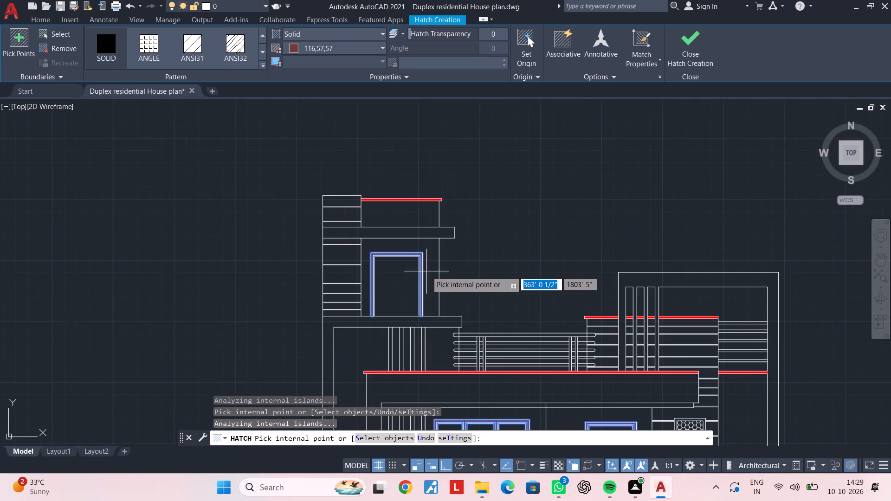
middle_drag(446, 279, 415, 219)
key(Escape)
key(Escape)
Inspect the hatched door, window and ventilator frames across all floors of the elevation.
scroll(504, 293, down, 1)
middle_drag(500, 285, 461, 215)
key(Escape)
middle_drag(475, 292, 464, 258)
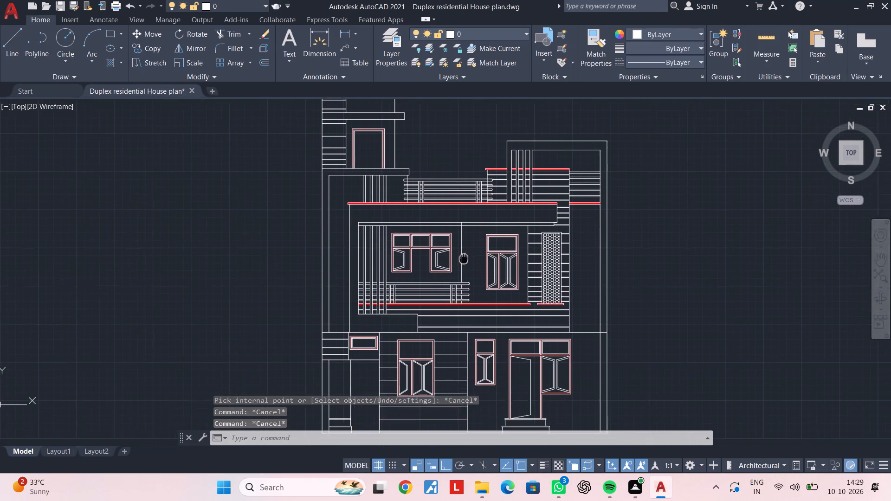
middle_drag(464, 258, 463, 257)
scroll(424, 229, up, 3)
scroll(472, 292, down, 1)
middle_drag(471, 286, 443, 204)
scroll(437, 230, up, 3)
scroll(461, 276, down, 3)
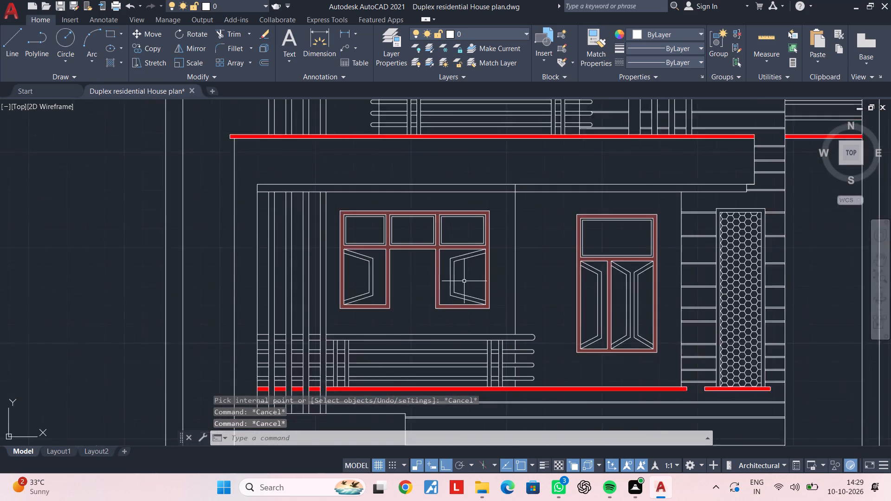
middle_drag(456, 262, 421, 178)
scroll(496, 277, down, 2)
middle_drag(496, 277, 468, 224)
scroll(514, 307, up, 2)
middle_drag(533, 301, 506, 259)
key(Escape)
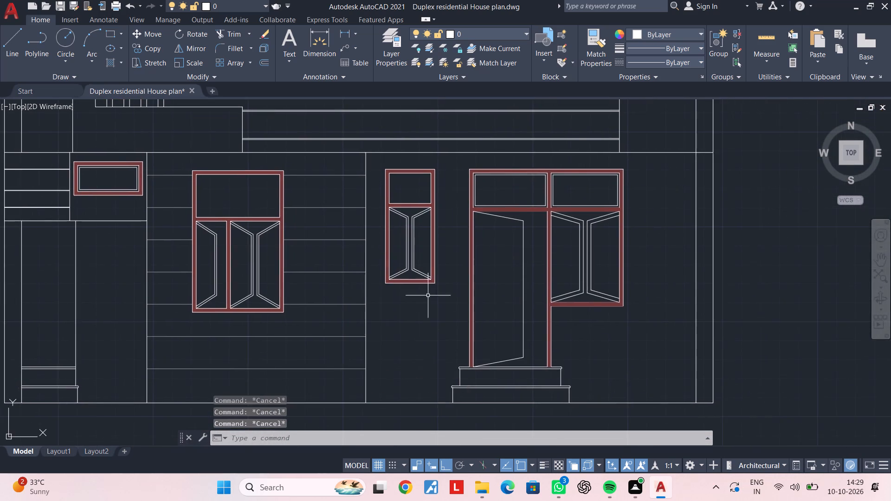
middle_drag(429, 295, 497, 283)
key(Escape)
middle_drag(483, 276, 501, 274)
middle_drag(375, 282, 449, 282)
middle_drag(401, 285, 452, 285)
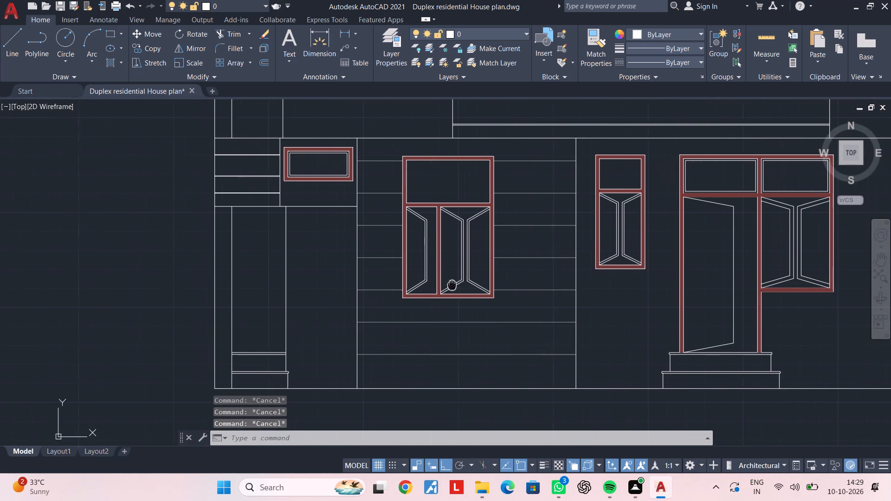
middle_drag(452, 285, 454, 285)
key(Escape)
key(Escape)
key(Escape)
key(Escape)
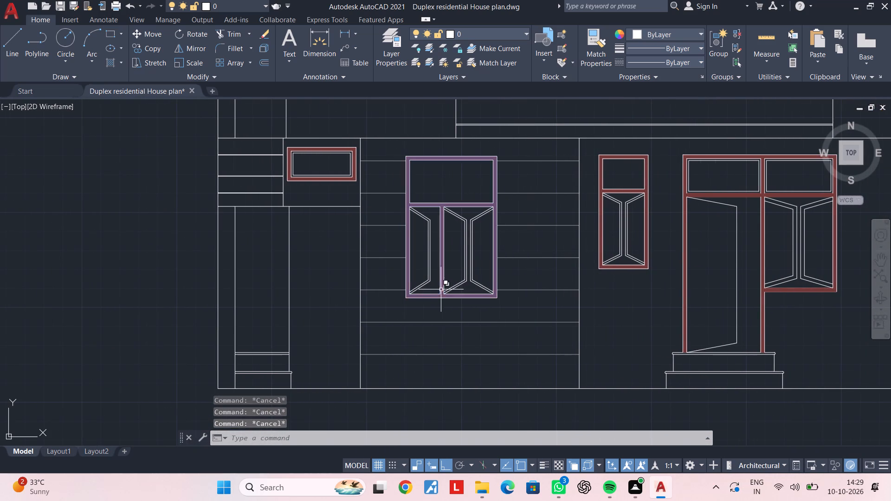
scroll(416, 271, up, 1)
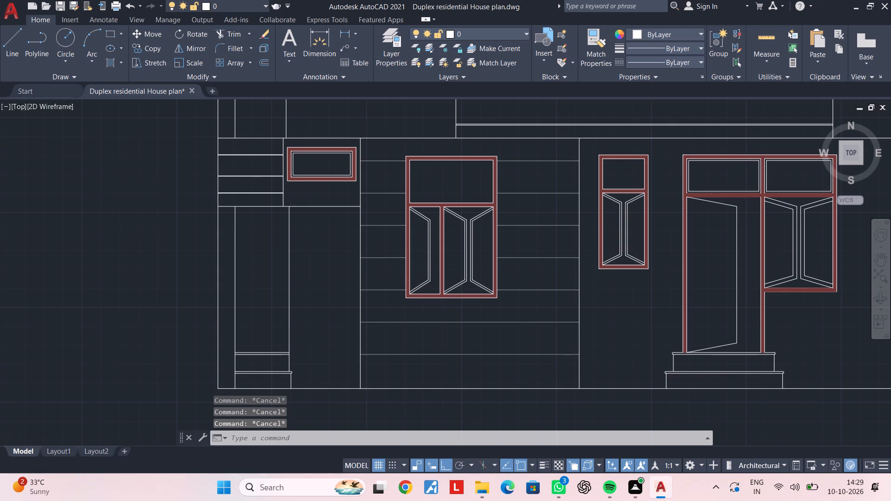
scroll(416, 271, up, 2)
scroll(416, 271, down, 2)
middle_drag(420, 257, 427, 337)
scroll(425, 329, down, 1)
middle_drag(425, 329, 412, 336)
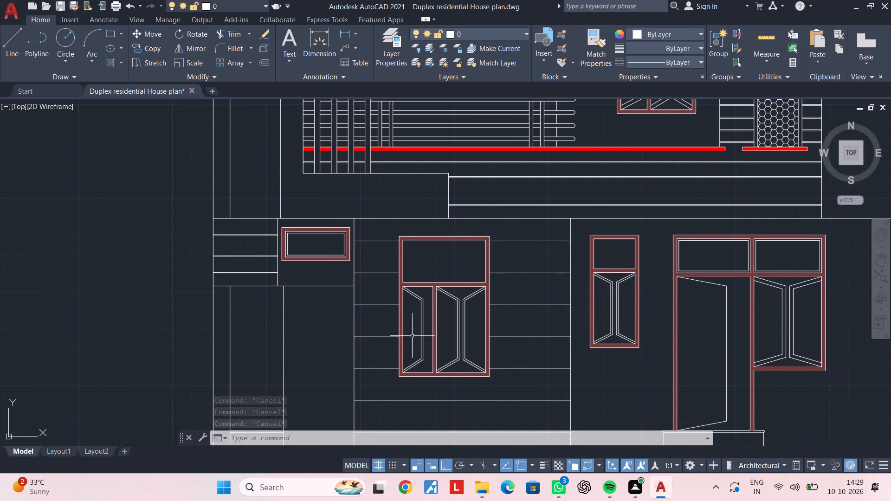
Start a new hatch and choose the GR_INVCYL gradient pattern for the window glass.
key(Escape)
key(h)
key(space)
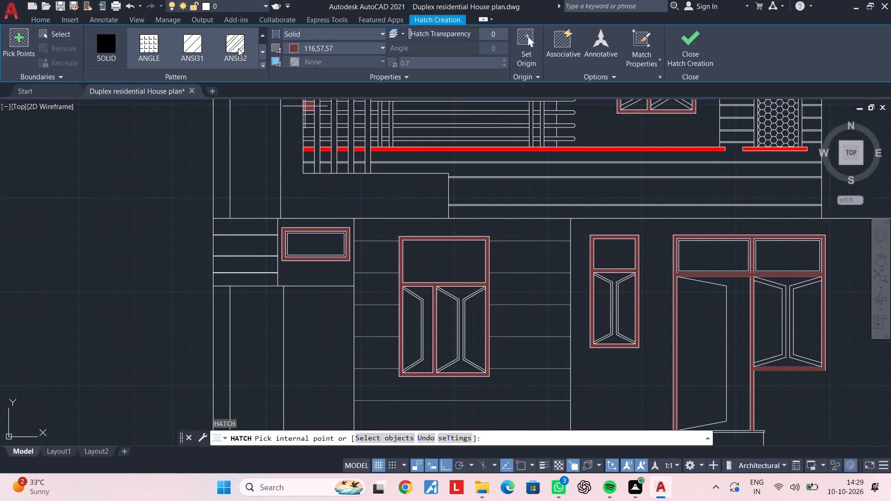
scroll(240, 47, down, 11)
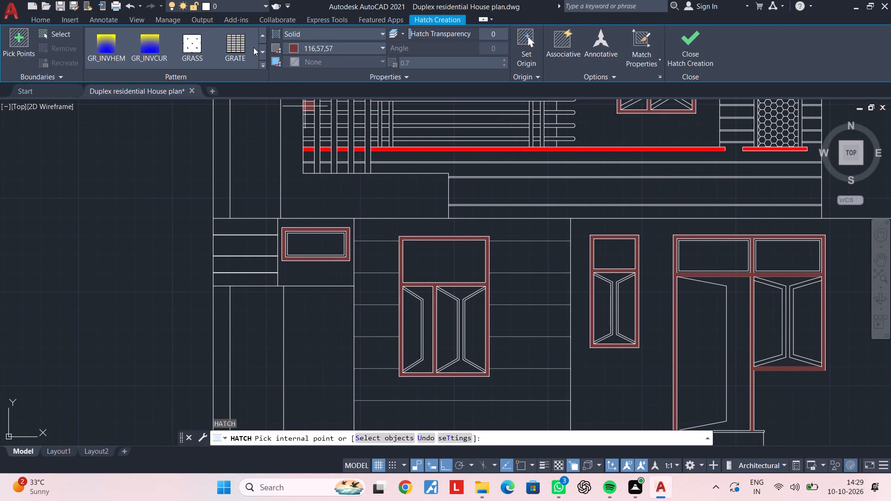
click(262, 65)
scroll(227, 83, down, 7)
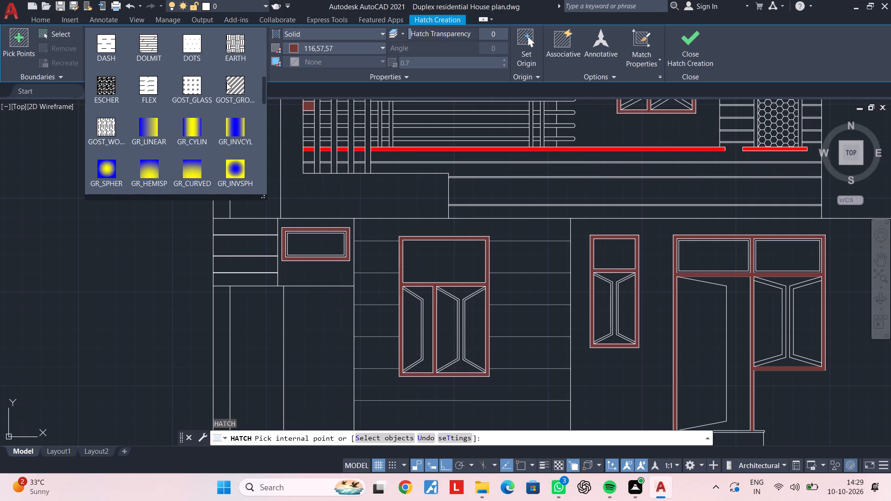
scroll(226, 82, down, 1)
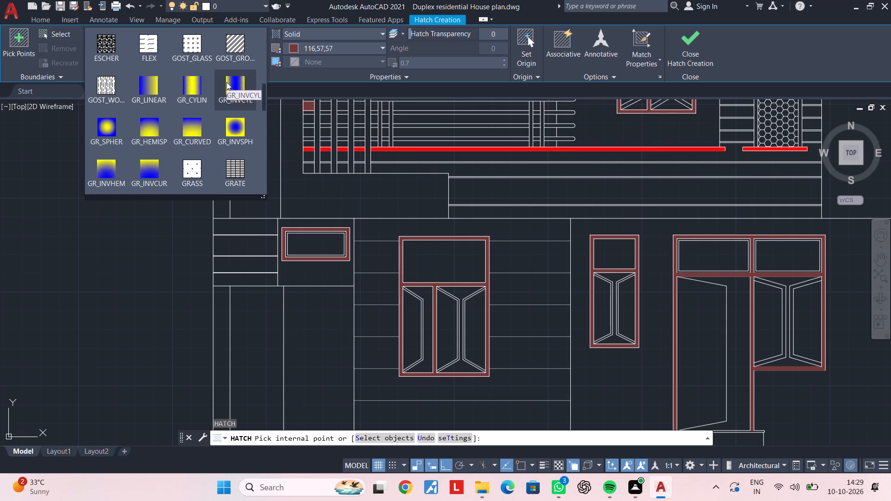
scroll(158, 124, down, 1)
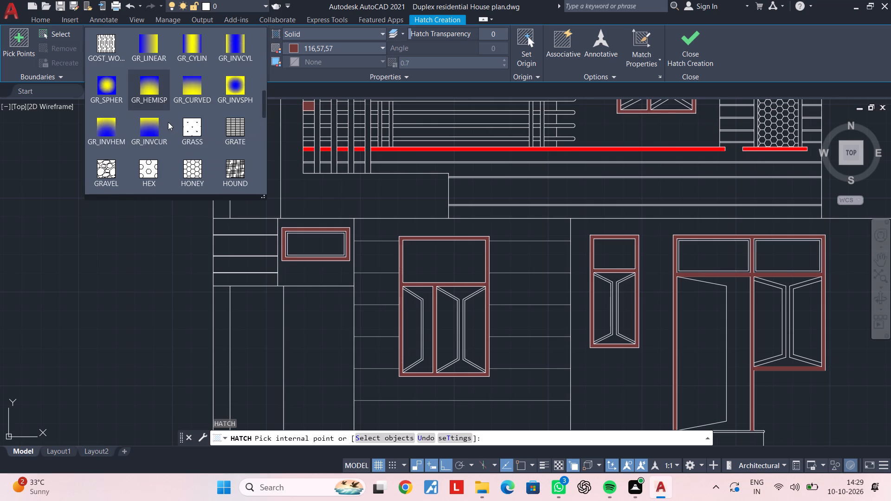
scroll(168, 122, up, 1)
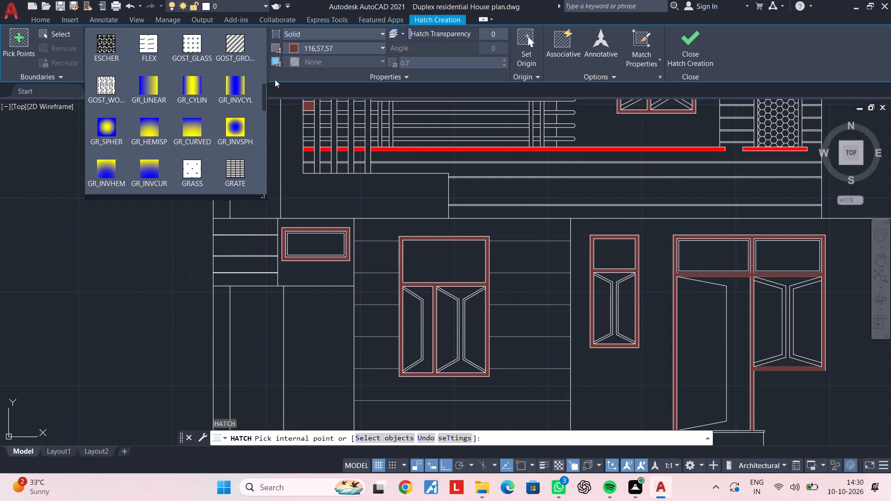
click(232, 84)
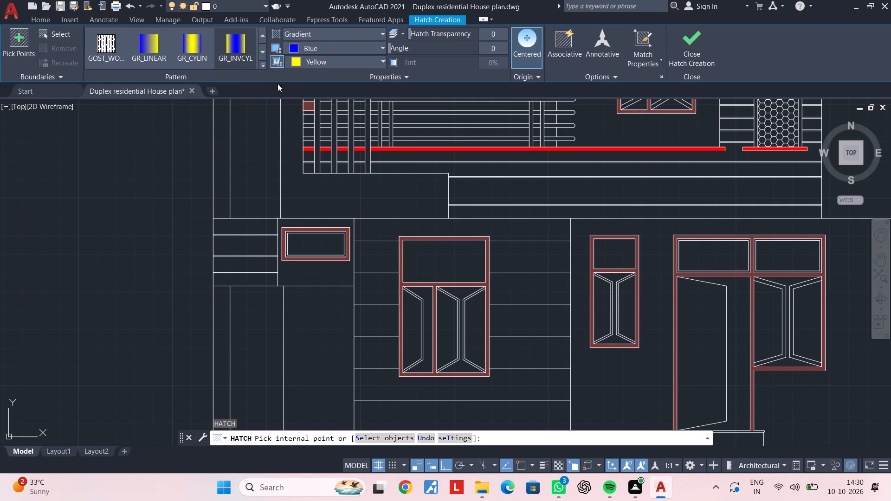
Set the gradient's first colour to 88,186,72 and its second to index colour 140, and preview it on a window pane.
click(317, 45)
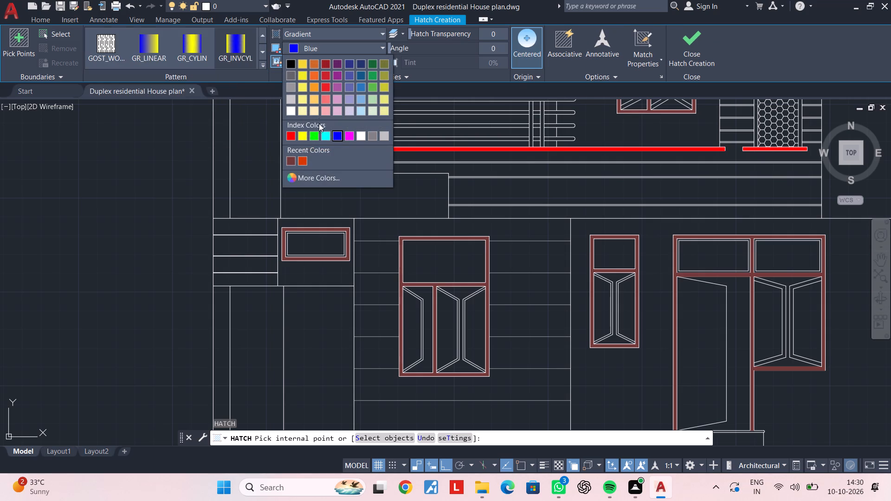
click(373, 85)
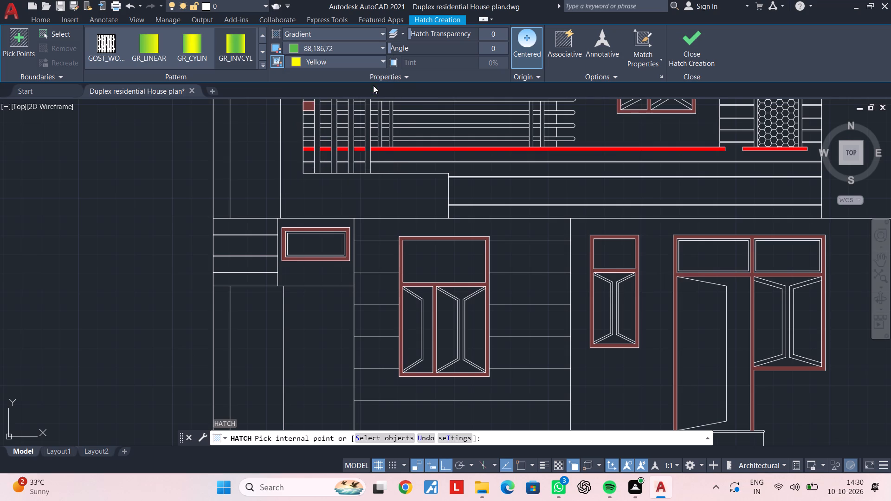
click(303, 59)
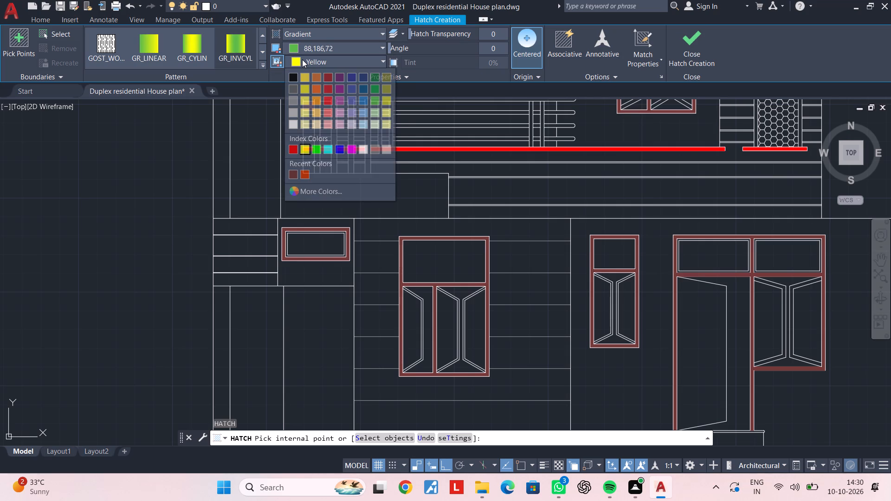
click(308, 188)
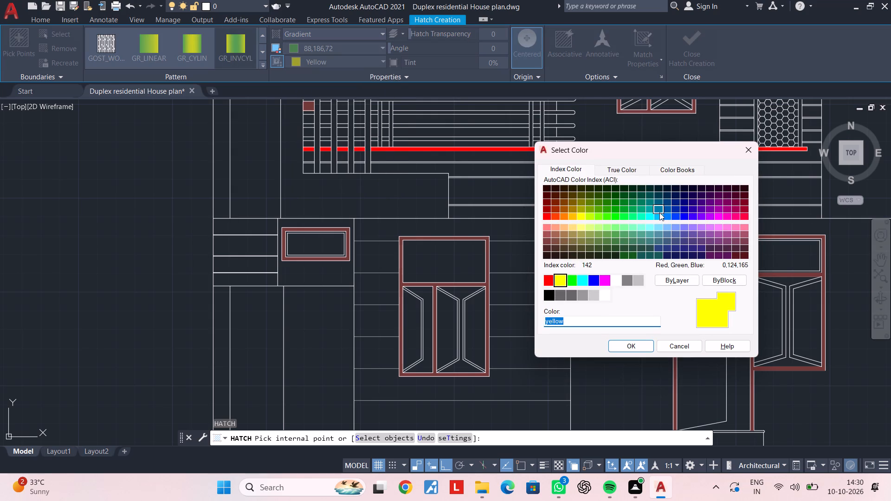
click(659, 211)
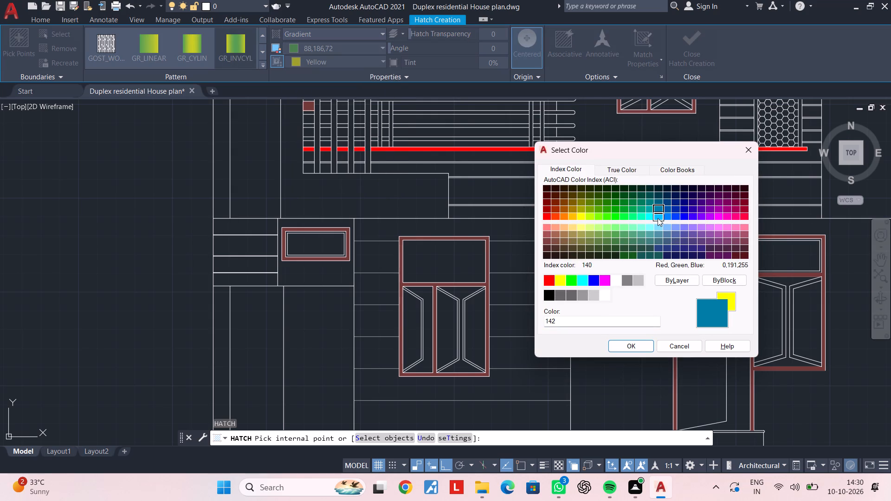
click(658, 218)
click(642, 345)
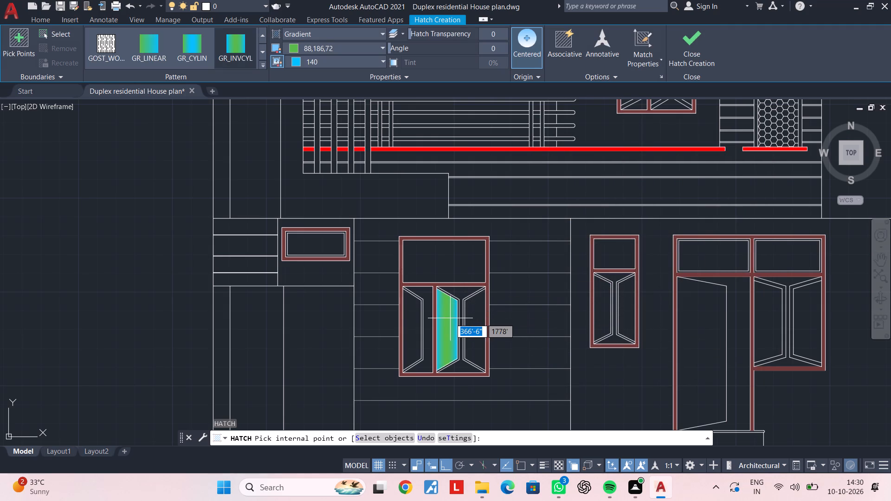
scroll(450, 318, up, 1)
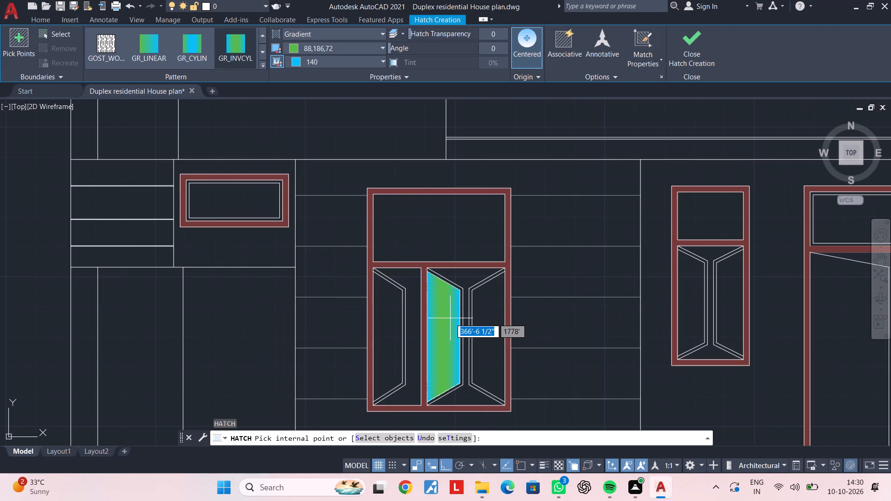
Set the gradient colours to 122,175,223 and 215,235,210, and fill the three lower panes of the wide ground-floor window.
click(294, 49)
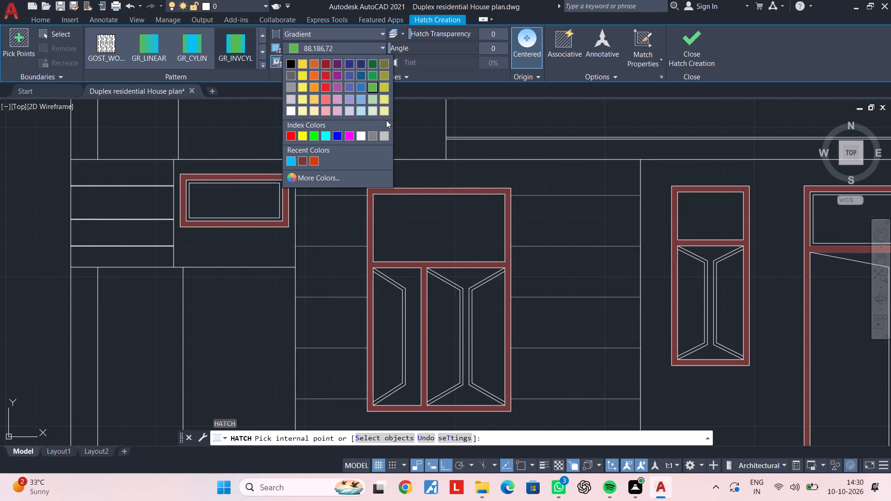
click(362, 96)
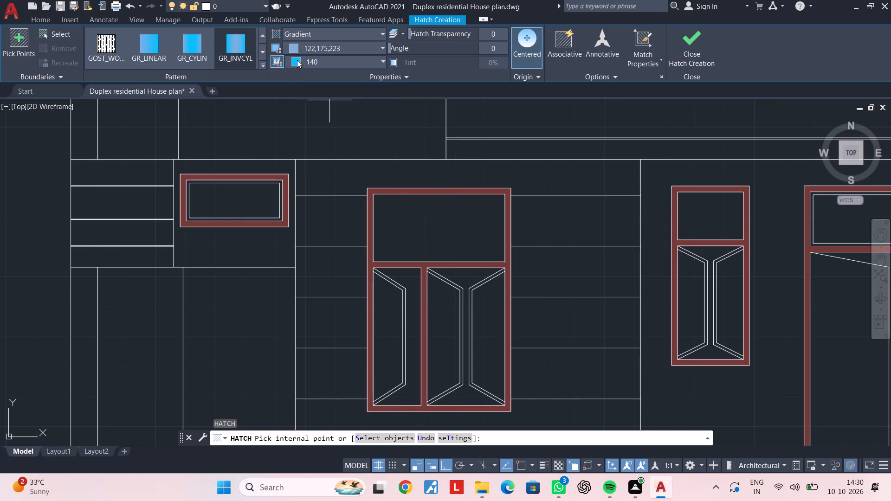
click(297, 60)
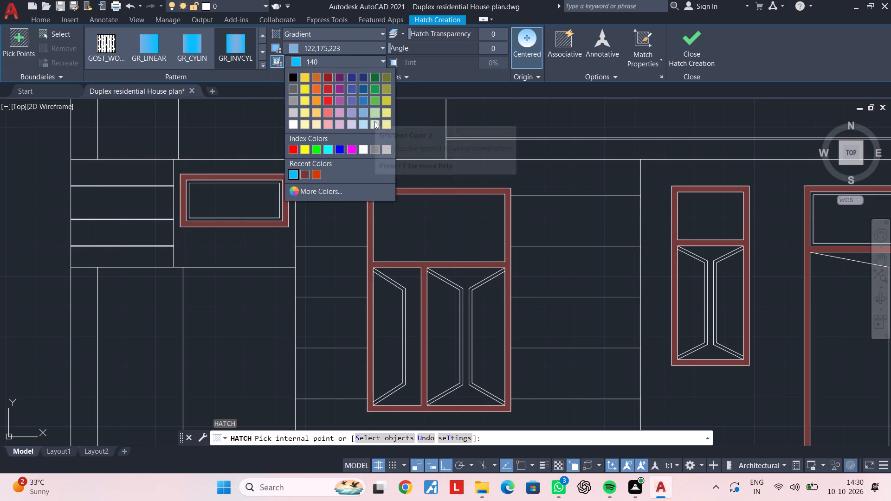
click(374, 122)
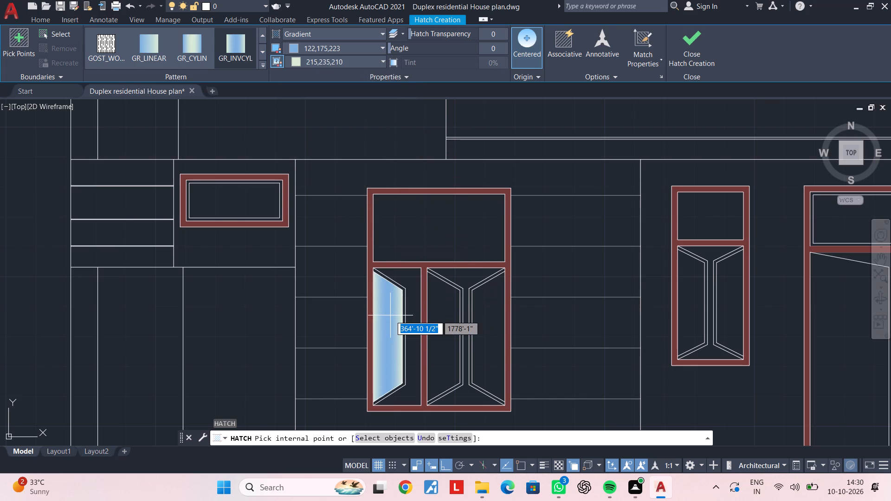
click(390, 315)
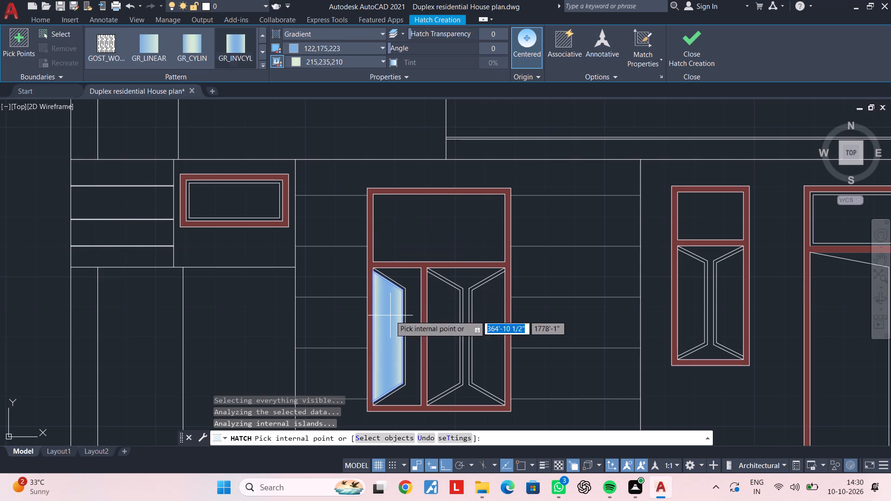
click(448, 315)
click(489, 315)
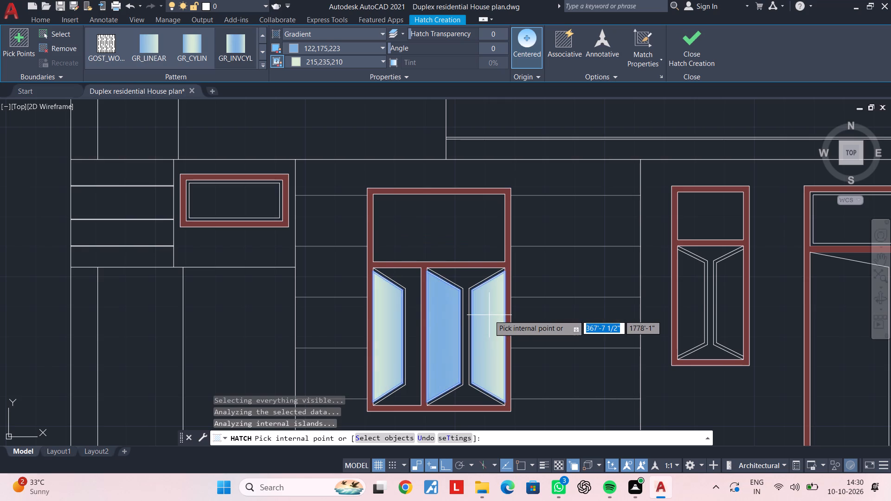
Fill the lower panes of the narrow ground-floor window and of the window beside the entrance door with the same gradient.
scroll(554, 310, down, 1)
middle_drag(555, 310, 469, 279)
scroll(555, 273, up, 2)
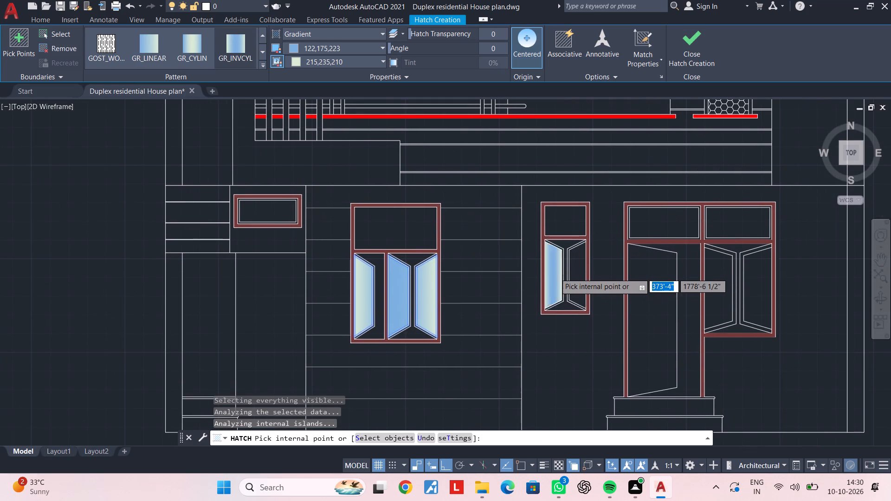
click(555, 273)
click(614, 273)
scroll(614, 273, down, 2)
middle_drag(613, 273, 472, 258)
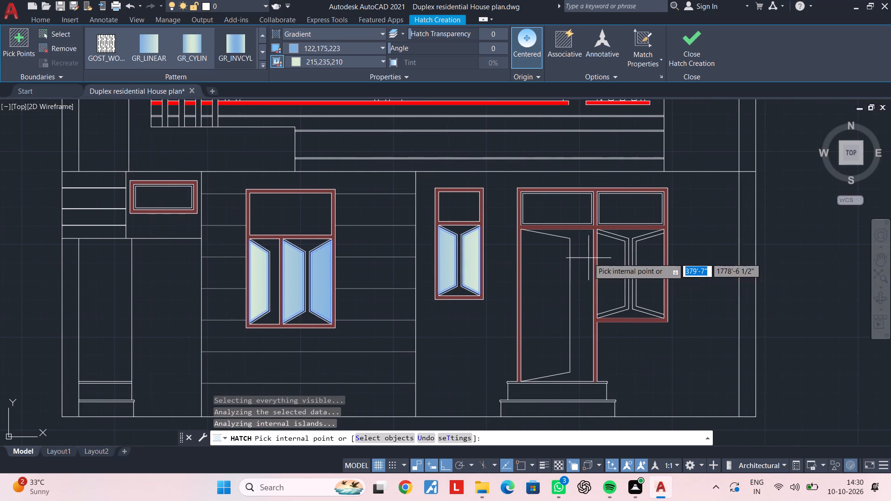
scroll(625, 264, up, 2)
click(599, 269)
click(678, 271)
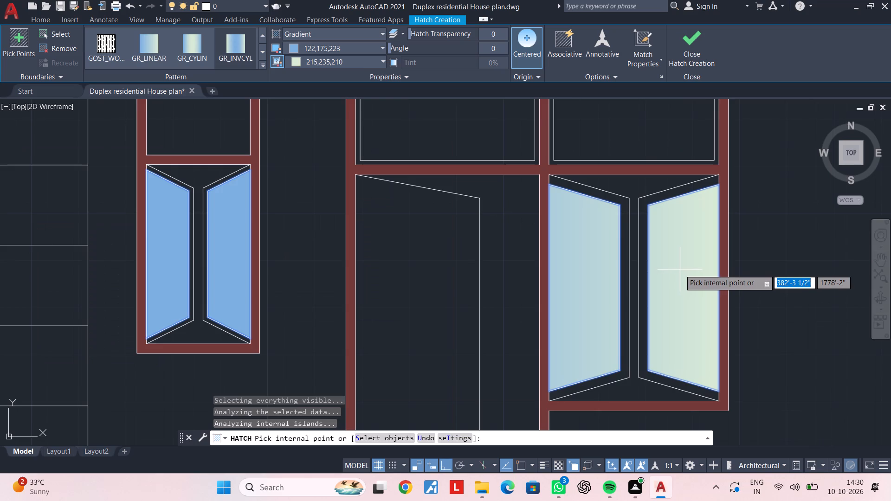
Fill the lower panes of both first-floor window units with the same GR_INVCYL gradient.
scroll(680, 269, down, 4)
middle_drag(677, 261, 617, 339)
scroll(557, 240, up, 2)
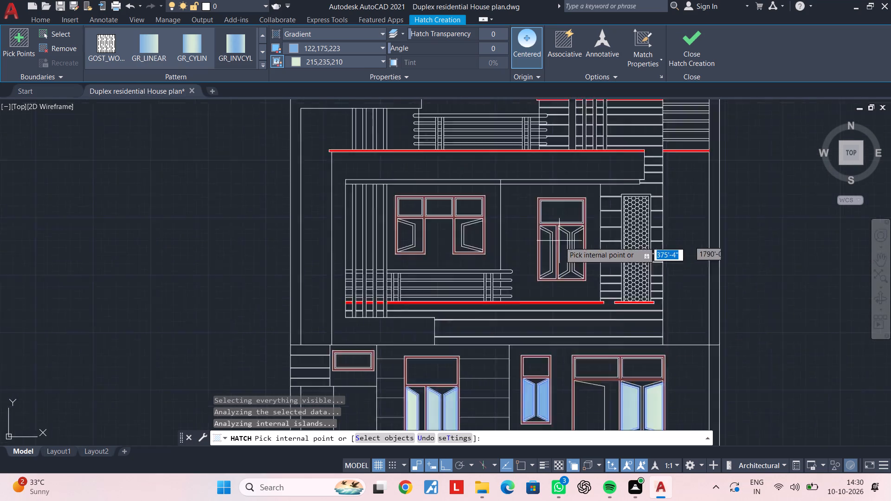
scroll(594, 267, up, 2)
click(581, 252)
click(523, 253)
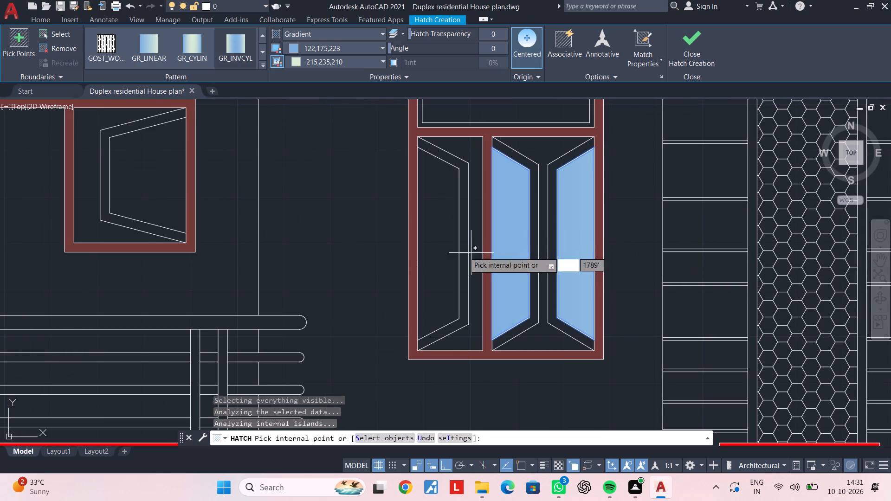
click(435, 241)
scroll(388, 246, down, 2)
middle_drag(397, 247, 556, 265)
scroll(454, 242, up, 1)
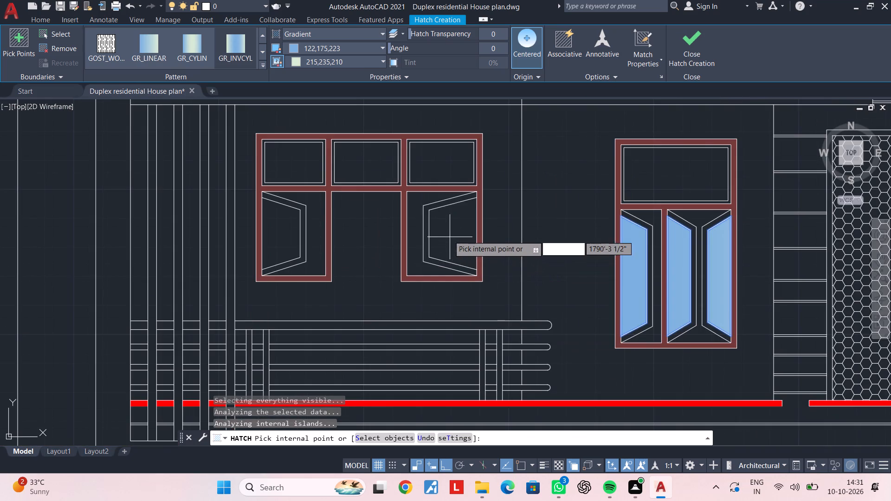
click(449, 235)
click(286, 231)
Fill the top-floor opening beneath the projecting slab with the same gradient and finish hatching.
scroll(316, 234, down, 2)
middle_drag(396, 237, 398, 263)
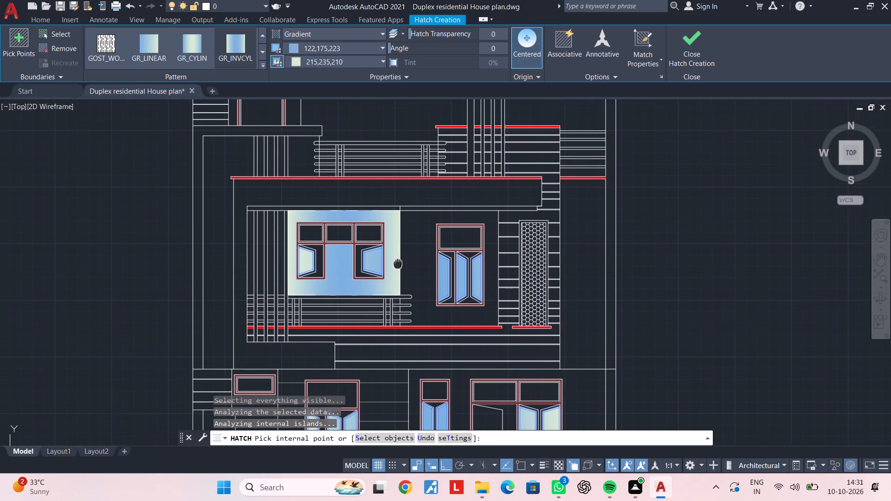
middle_drag(398, 263, 398, 264)
middle_drag(469, 262, 427, 193)
scroll(435, 228, down, 2)
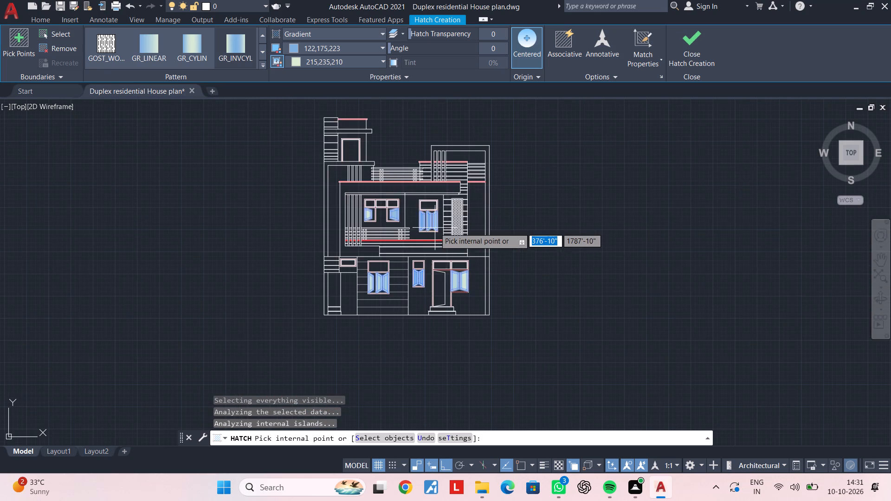
scroll(338, 125, up, 2)
click(355, 166)
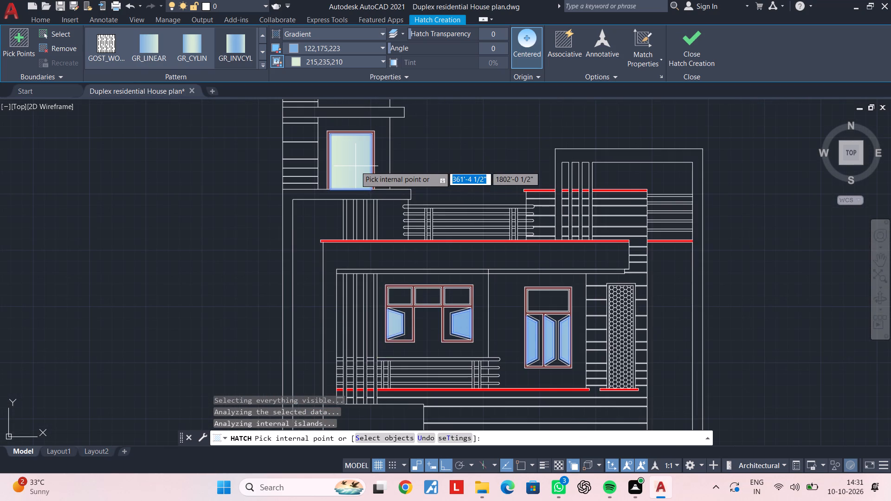
key(Escape)
key(Escape)
Inspect the gradient-filled window panes and the still unfilled upper panels on the ground floor.
scroll(419, 189, down, 2)
middle_drag(433, 199, 419, 182)
key(Escape)
scroll(437, 234, up, 1)
middle_drag(451, 248, 423, 190)
scroll(471, 299, up, 1)
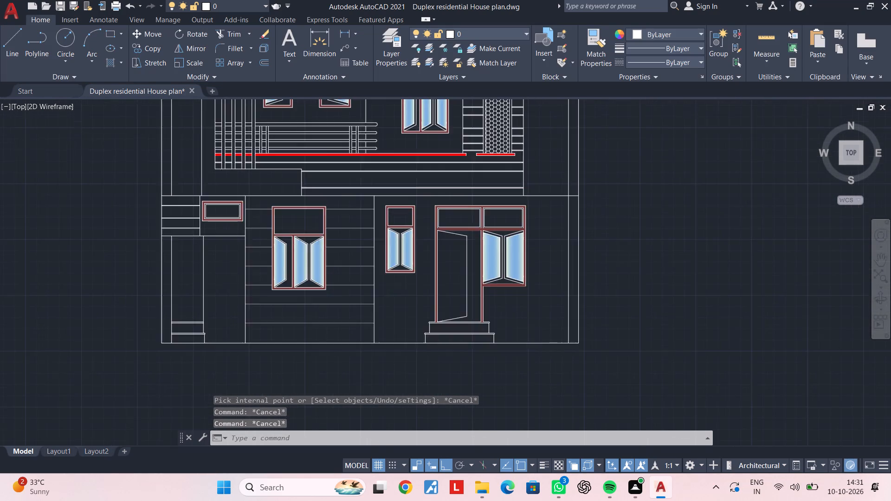
scroll(471, 299, up, 1)
middle_drag(482, 299, 444, 313)
key(Escape)
middle_drag(391, 305, 483, 307)
key(Escape)
key(Escape)
key(Escape)
key(Escape)
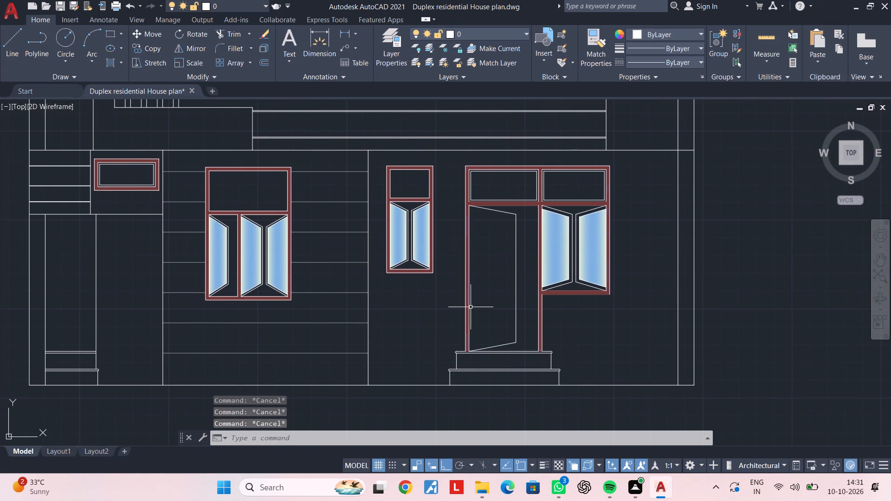
key(Escape)
middle_drag(432, 283, 446, 346)
middle_drag(363, 299, 433, 299)
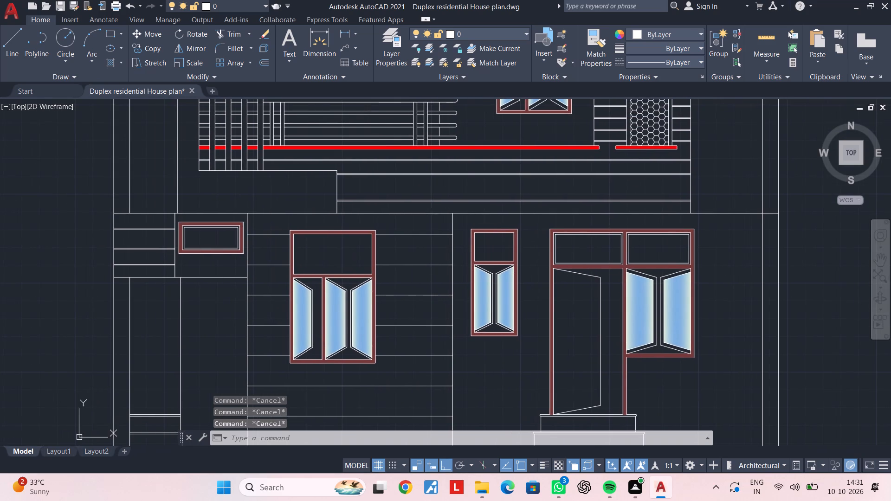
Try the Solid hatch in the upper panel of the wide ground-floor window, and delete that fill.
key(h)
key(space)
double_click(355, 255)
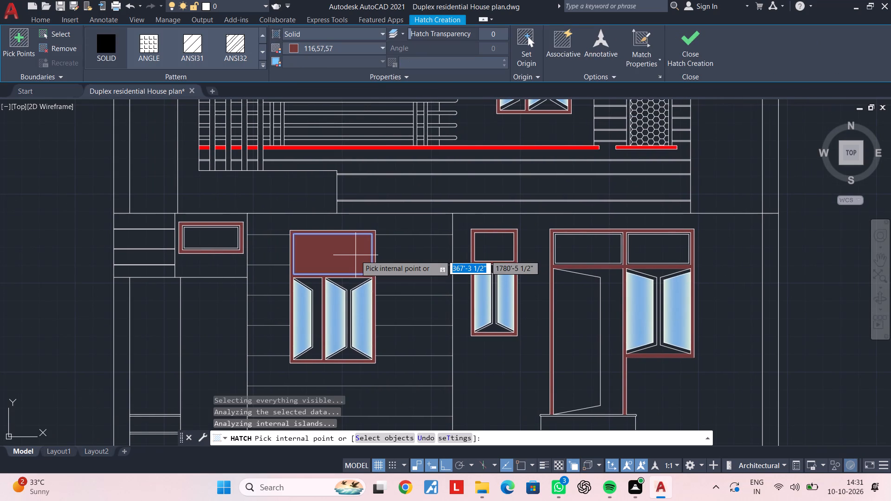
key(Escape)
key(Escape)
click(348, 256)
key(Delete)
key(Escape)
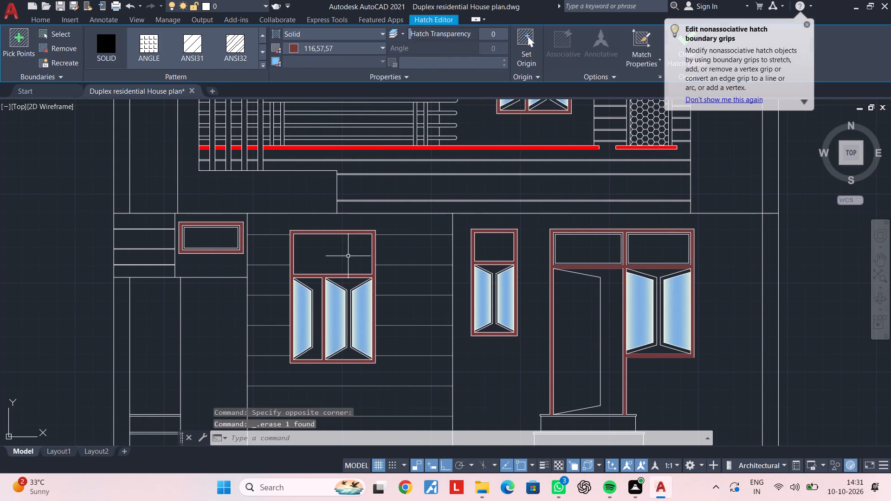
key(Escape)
Fill the upper panels of all ground-floor windows, the door unit and the small ventilator with the GR_HEMISP gradient.
text(H)
key(space)
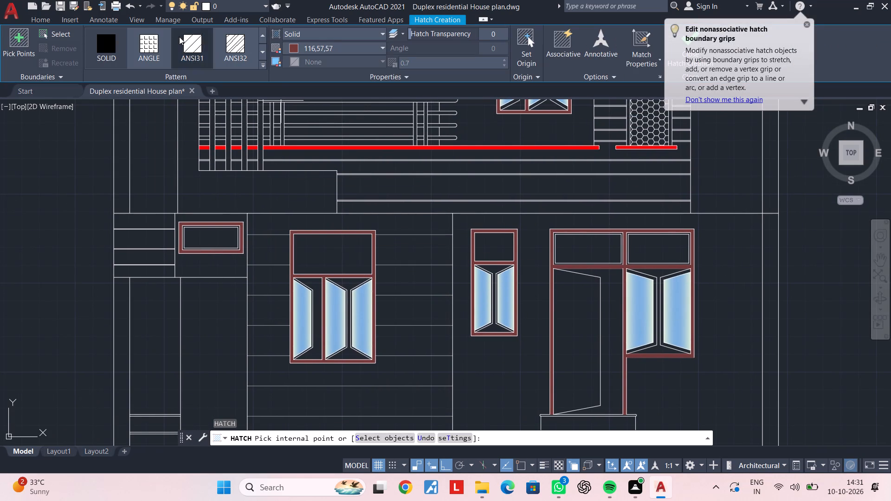
scroll(206, 45, down, 2)
scroll(244, 42, down, 2)
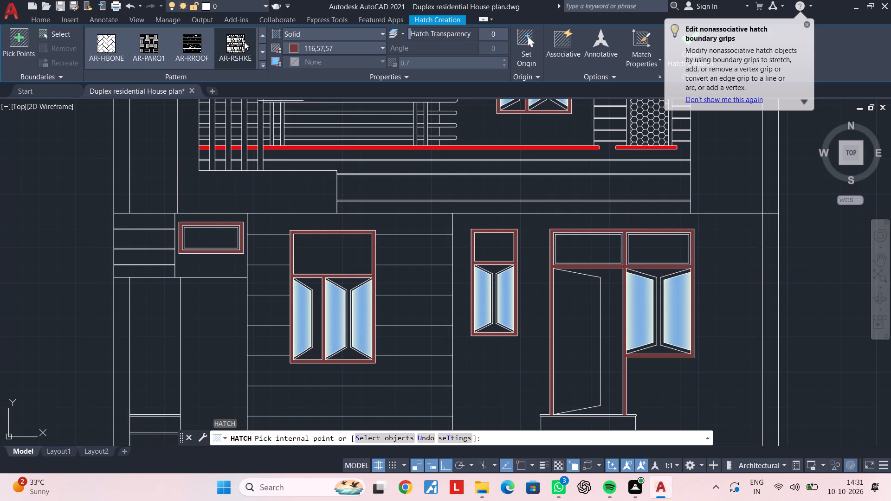
scroll(244, 42, down, 6)
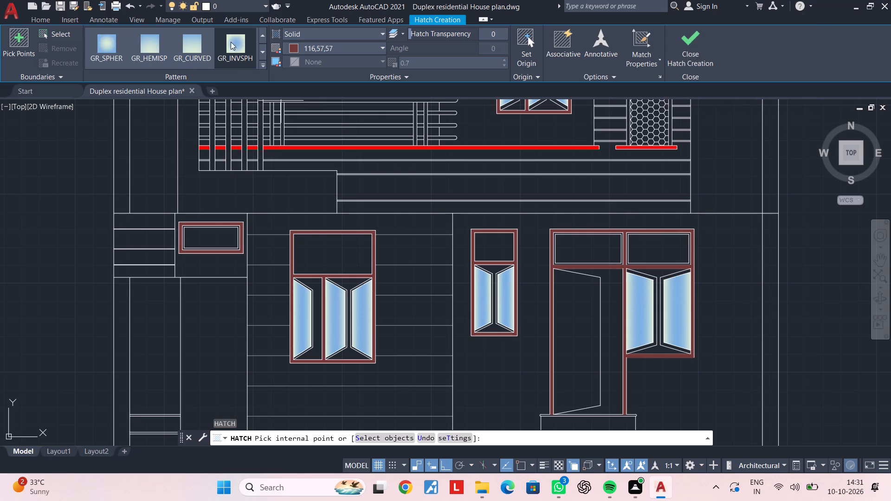
scroll(156, 44, down, 2)
scroll(156, 44, up, 2)
click(157, 44)
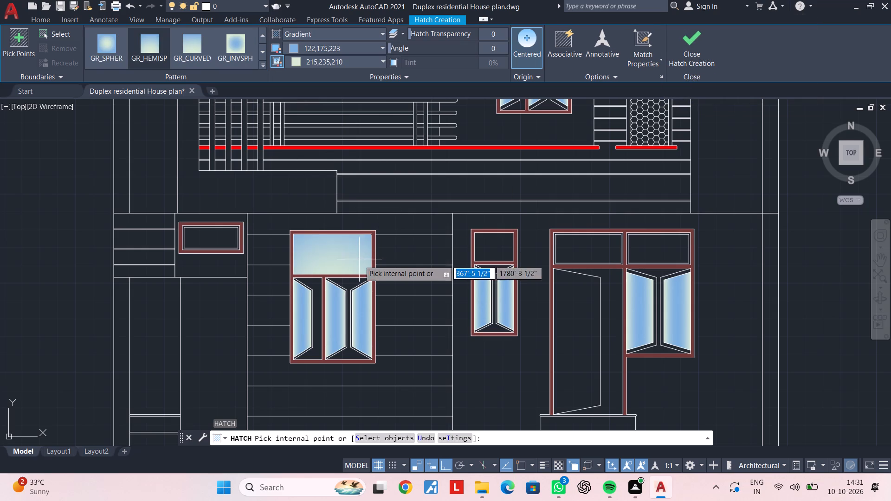
click(352, 258)
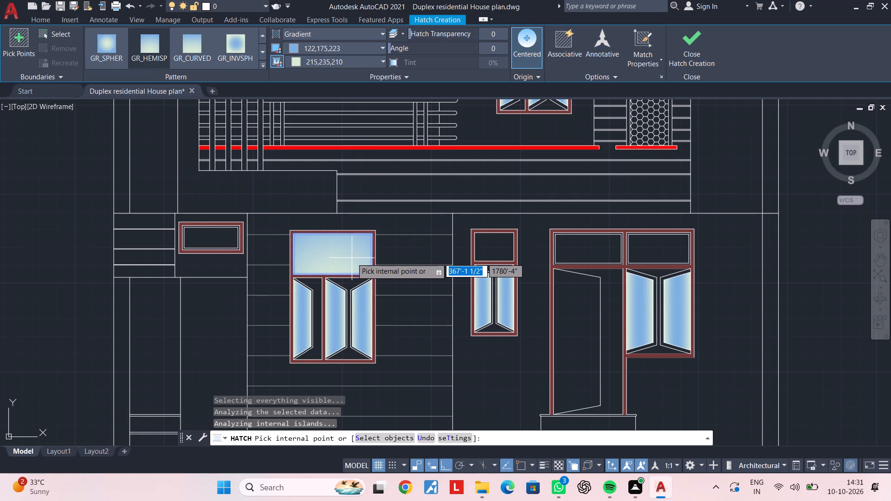
click(228, 243)
click(489, 245)
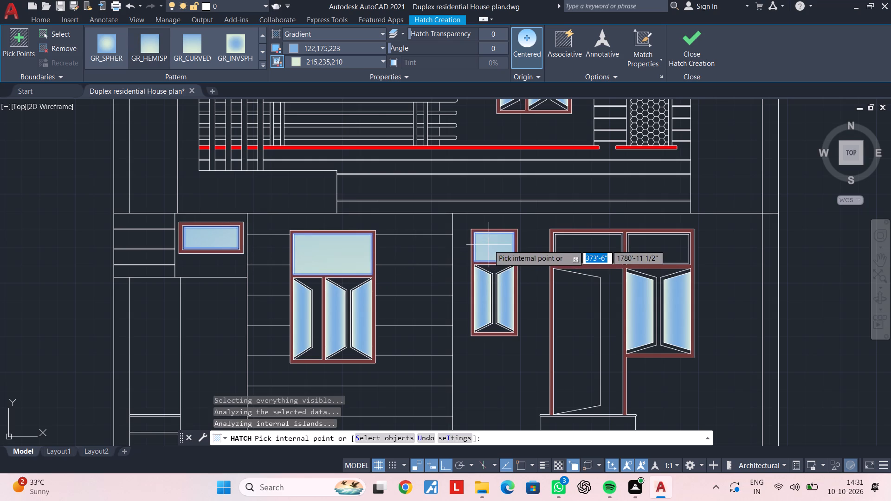
middle_drag(497, 251, 349, 252)
click(452, 250)
click(509, 248)
scroll(491, 248, down, 1)
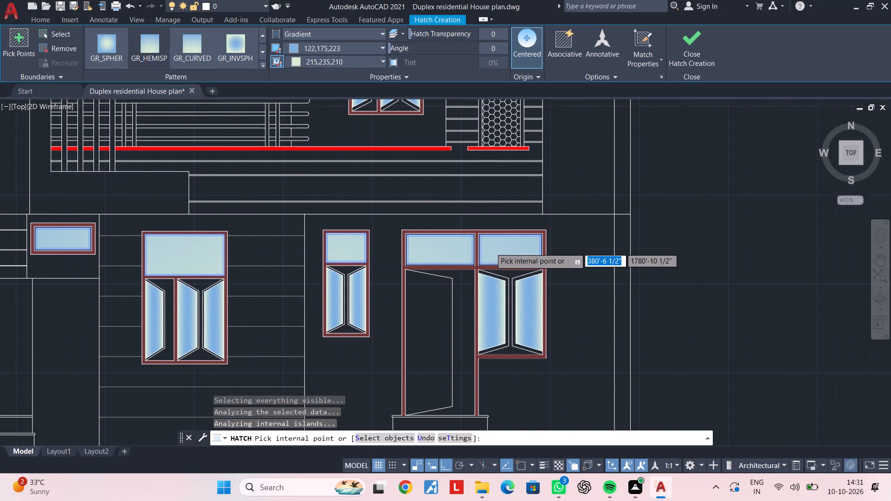
Fill the upper panels of both first-floor window units with the same GR_HEMISP gradient and finish hatching.
middle_drag(491, 248, 500, 318)
scroll(422, 155, up, 1)
click(438, 178)
middle_drag(431, 205, 492, 258)
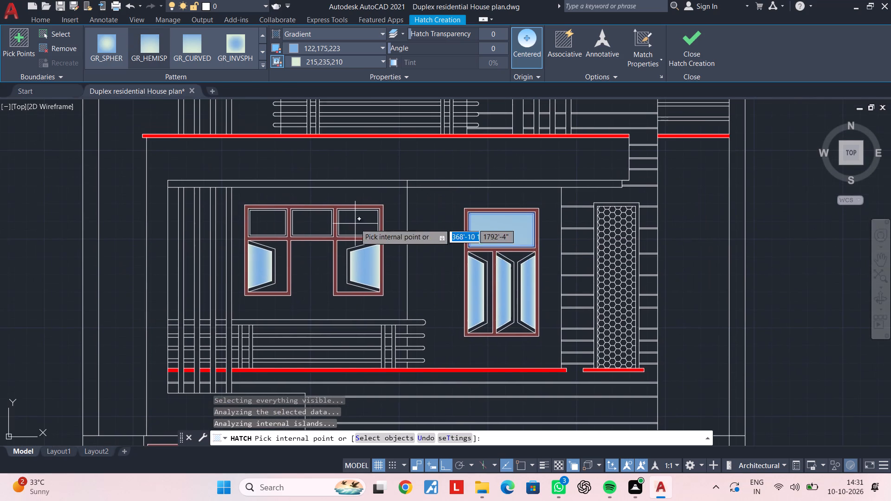
click(355, 224)
click(310, 221)
click(271, 221)
scroll(308, 231, down, 2)
middle_drag(316, 235, 331, 276)
middle_drag(365, 271, 364, 209)
key(Escape)
key(Escape)
key(Escape)
middle_drag(427, 259, 433, 232)
key(Escape)
Inspect the gradient-filled window glass across the whole elevation and on the ground floor.
scroll(444, 262, down, 1)
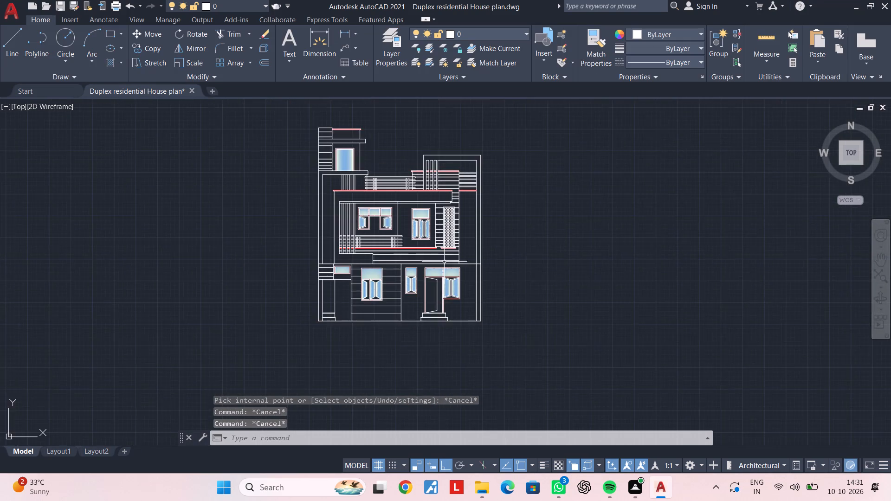
middle_drag(444, 262, 476, 251)
scroll(467, 225, up, 1)
middle_drag(471, 229, 458, 241)
key(Escape)
key(Escape)
key(Escape)
middle_drag(455, 243, 424, 237)
scroll(408, 241, up, 2)
middle_drag(386, 232, 382, 262)
key(Escape)
middle_drag(386, 269, 414, 171)
key(Escape)
middle_drag(389, 247, 424, 197)
key(Escape)
key(Escape)
middle_drag(391, 243, 408, 210)
key(Escape)
key(Escape)
key(Escape)
key(Escape)
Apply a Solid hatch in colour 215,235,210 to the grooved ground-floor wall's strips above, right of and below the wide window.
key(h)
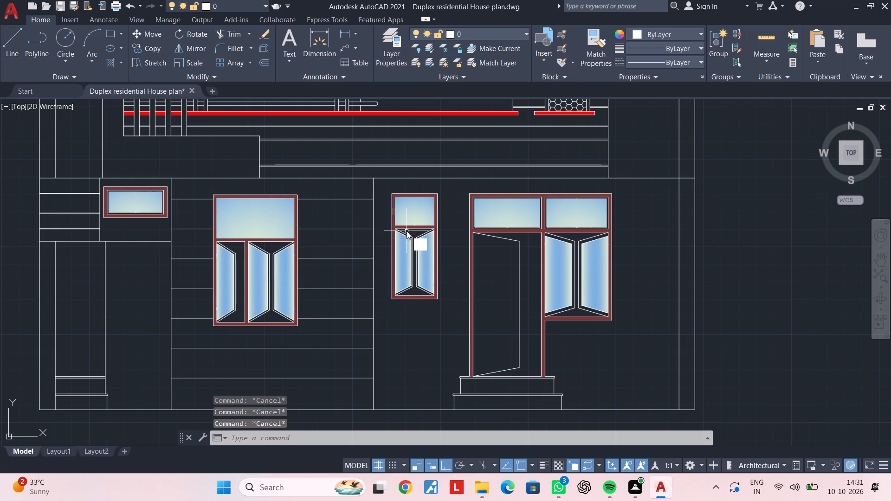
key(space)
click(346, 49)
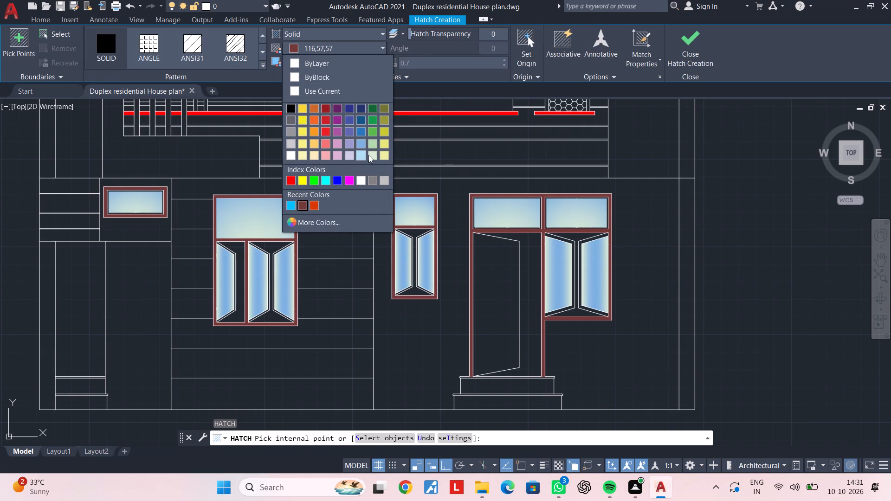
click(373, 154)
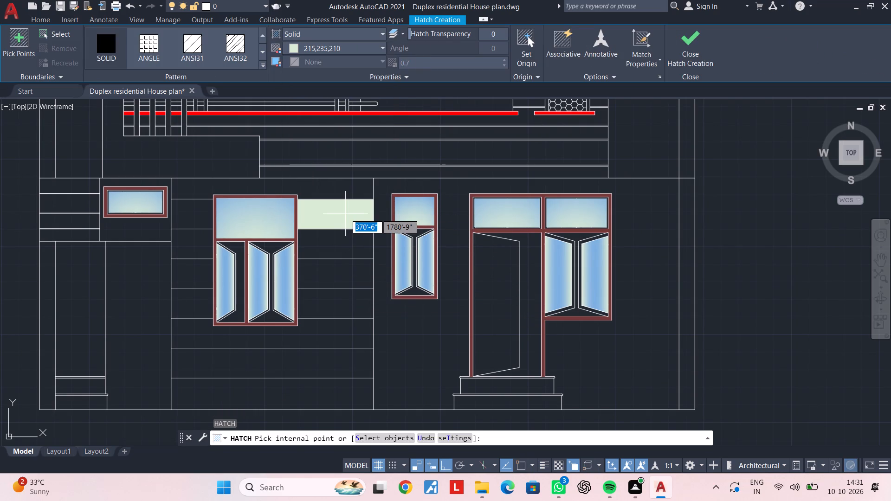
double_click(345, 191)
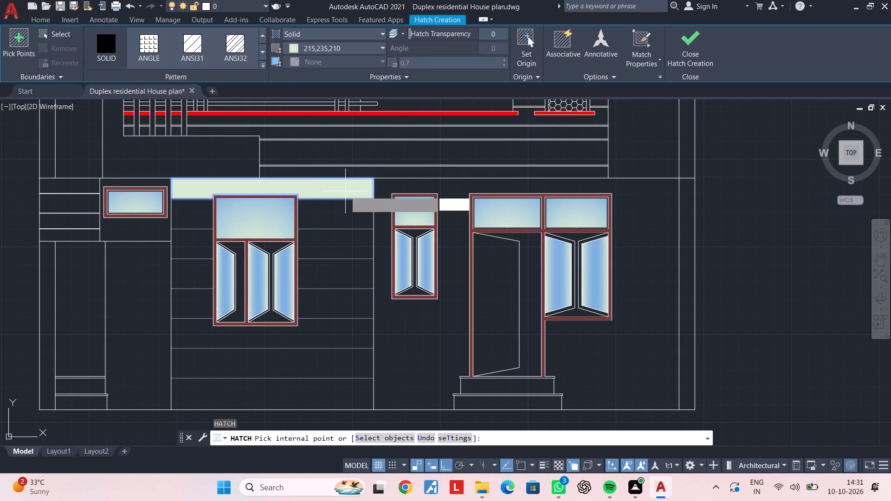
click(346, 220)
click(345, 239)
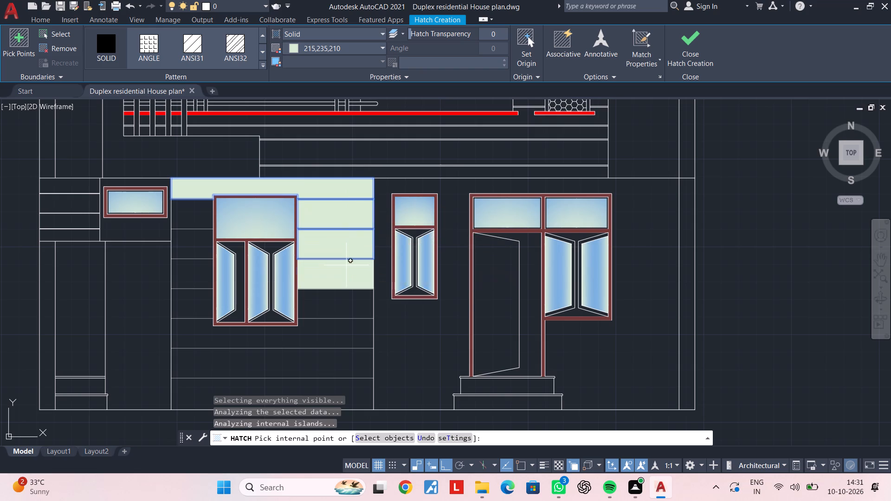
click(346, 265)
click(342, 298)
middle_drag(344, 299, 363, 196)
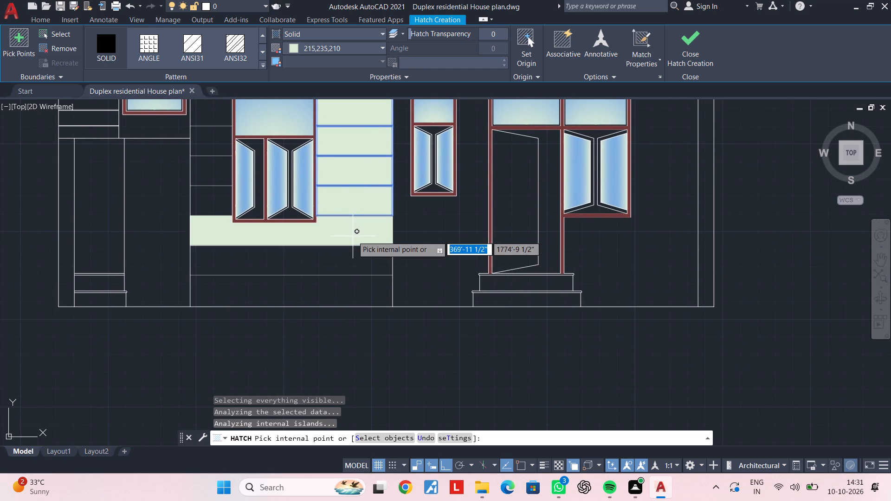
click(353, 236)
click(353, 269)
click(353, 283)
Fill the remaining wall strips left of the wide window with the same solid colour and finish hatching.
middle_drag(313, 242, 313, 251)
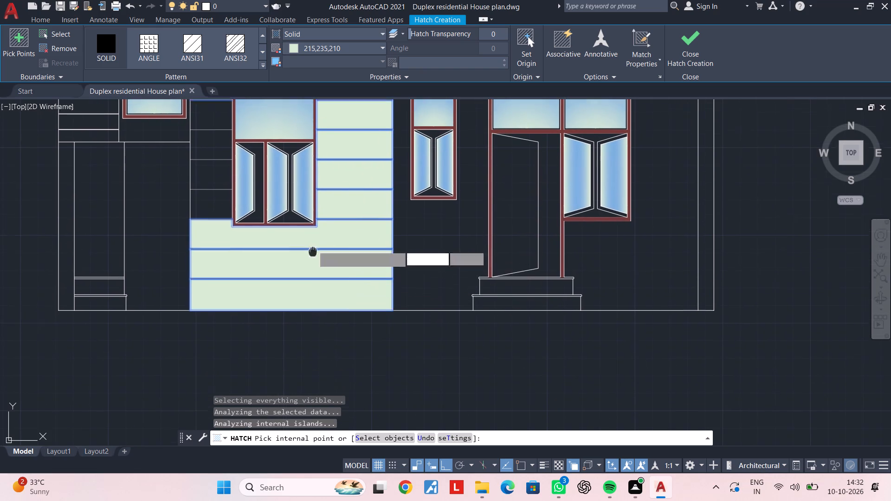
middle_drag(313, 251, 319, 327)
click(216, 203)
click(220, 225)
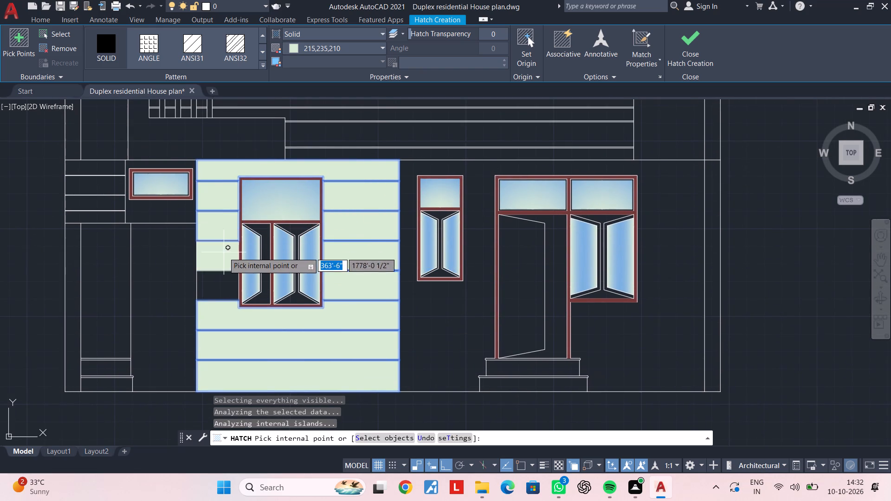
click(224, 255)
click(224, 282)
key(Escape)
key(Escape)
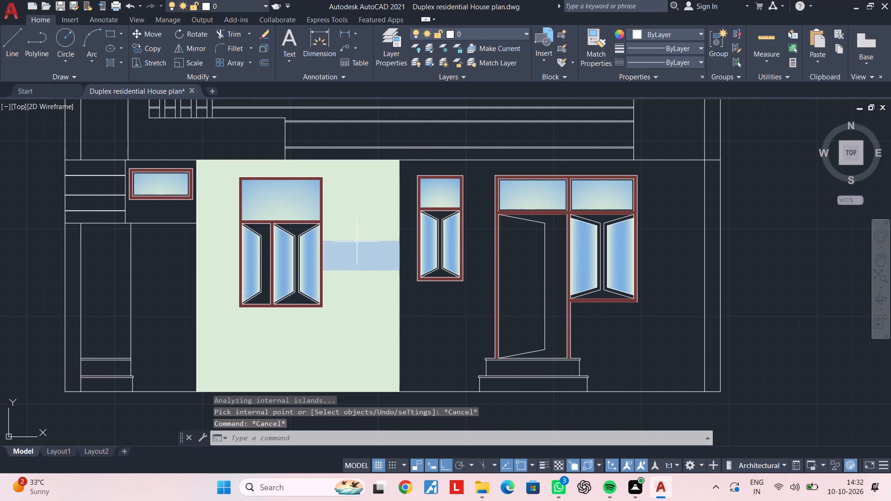
Examine the solid-filled wall and the groove line lying under the fill beside the wide window.
middle_drag(357, 232, 360, 182)
scroll(361, 177, down, 1)
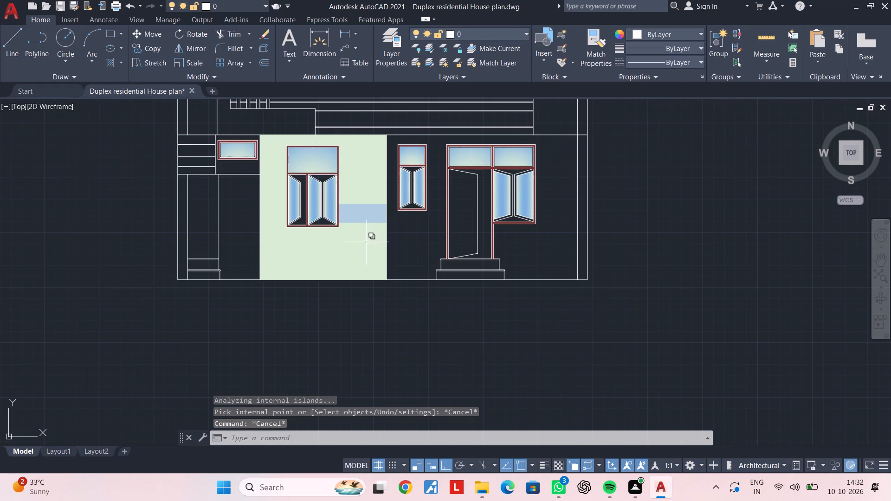
scroll(366, 210, up, 1)
middle_drag(367, 162, 369, 276)
key(Escape)
key(Escape)
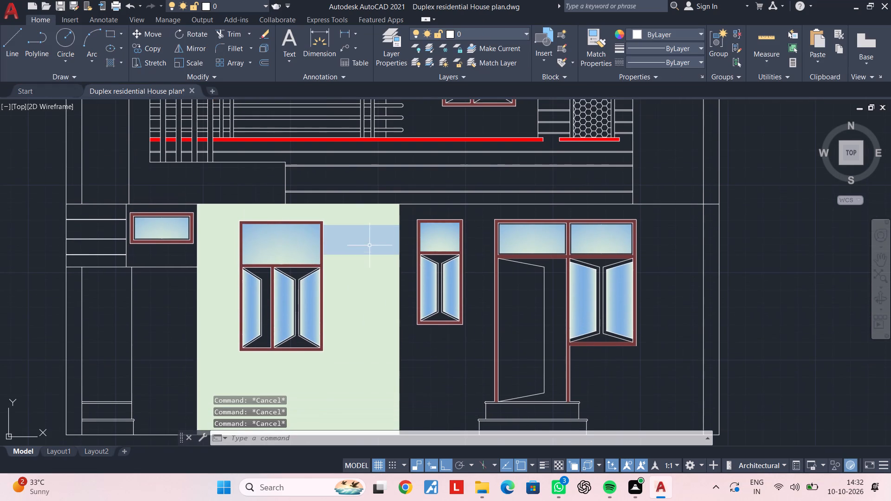
scroll(369, 237, up, 2)
click(377, 205)
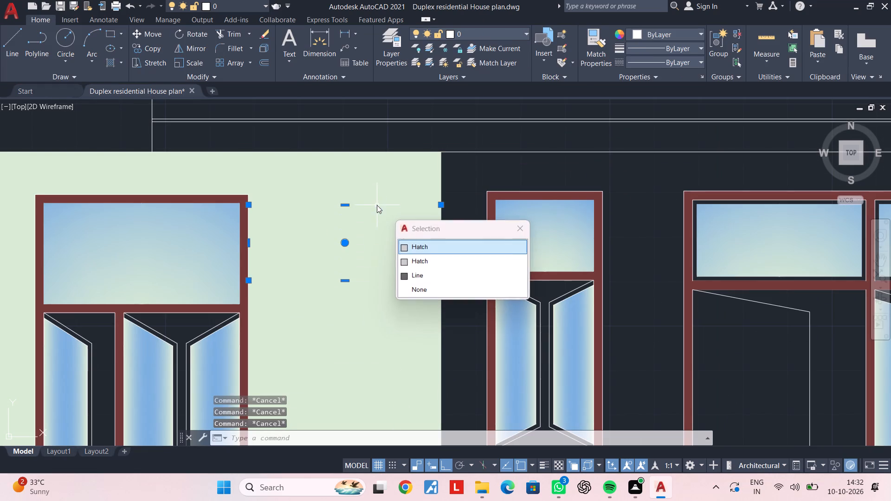
click(420, 278)
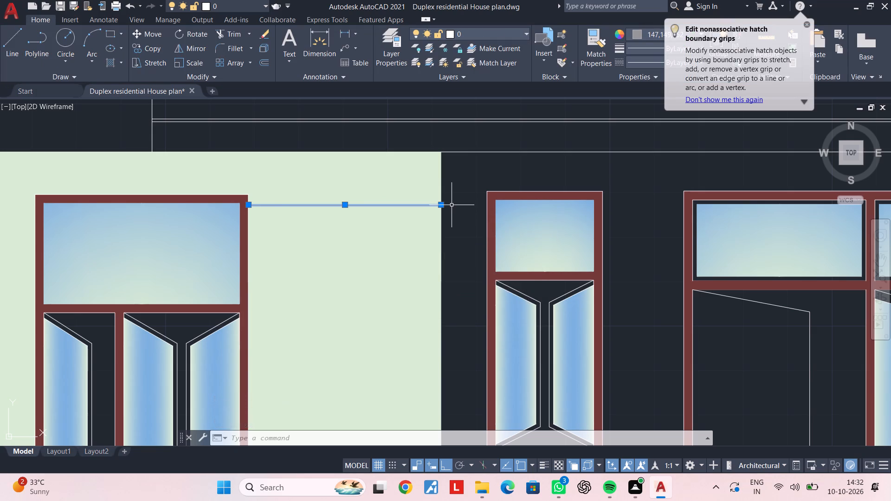
key(Escape)
key(Escape)
key(Escape)
key(Escape)
scroll(488, 234, down, 1)
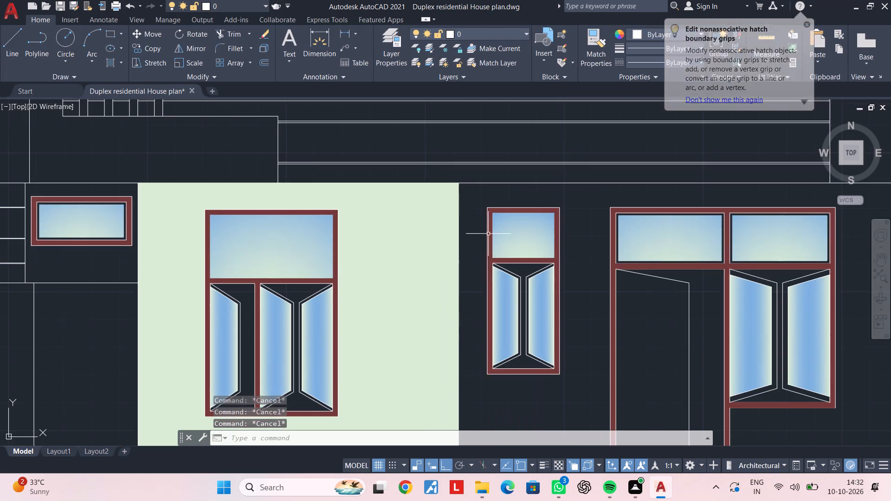
middle_drag(461, 233, 462, 177)
scroll(416, 228, down, 2)
middle_drag(416, 229, 465, 197)
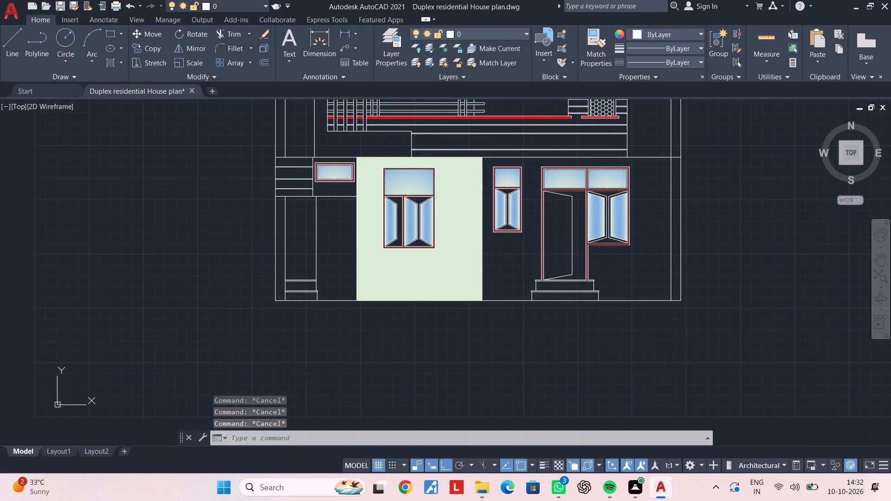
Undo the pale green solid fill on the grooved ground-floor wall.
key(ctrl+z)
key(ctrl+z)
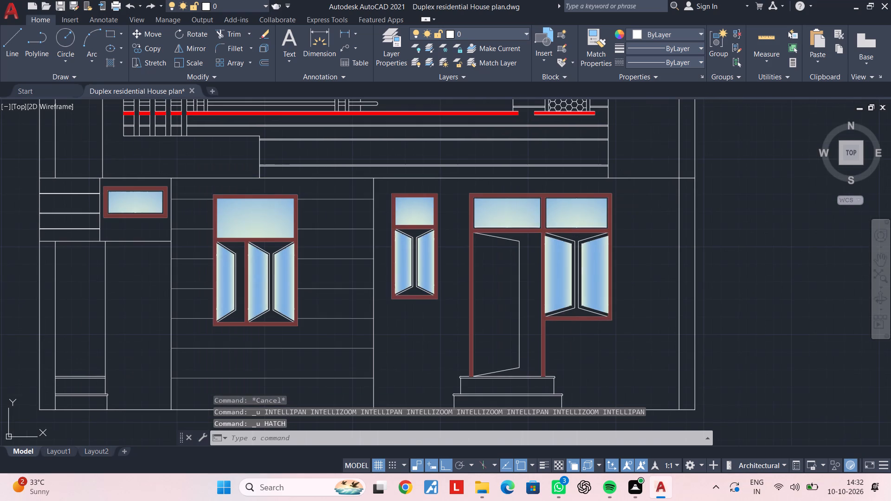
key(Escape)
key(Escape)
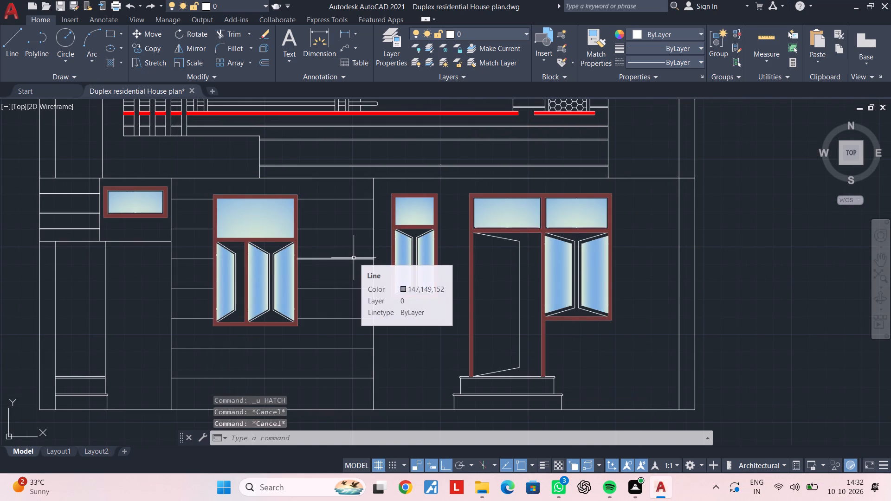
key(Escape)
Inspect the elevation from the upper floors down to the ground-floor door for areas still without colour.
scroll(328, 264, down, 2)
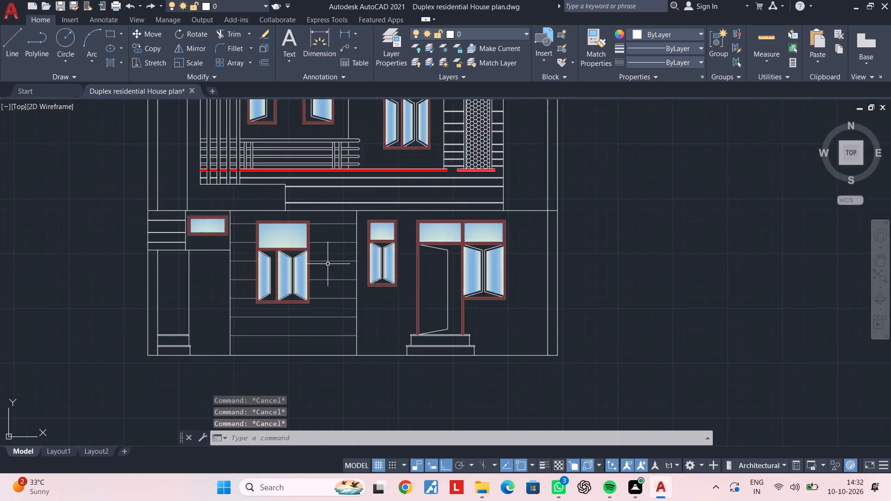
middle_drag(313, 251, 327, 315)
key(Escape)
key(Escape)
middle_drag(384, 249, 525, 250)
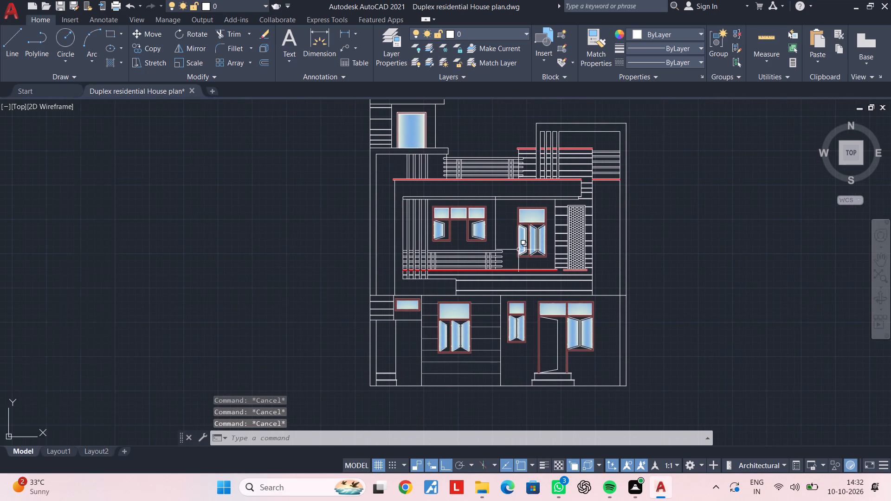
scroll(388, 186, up, 1)
scroll(408, 193, down, 1)
middle_drag(536, 206, 385, 193)
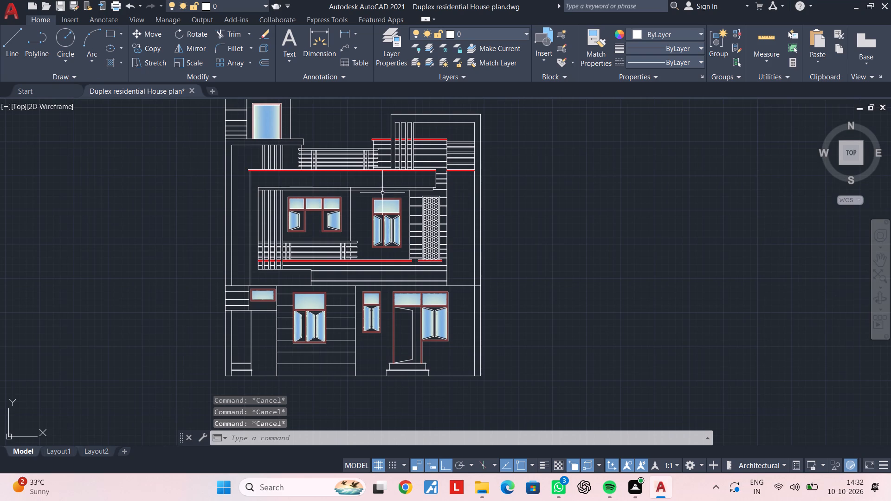
key(Escape)
scroll(406, 295, up, 1)
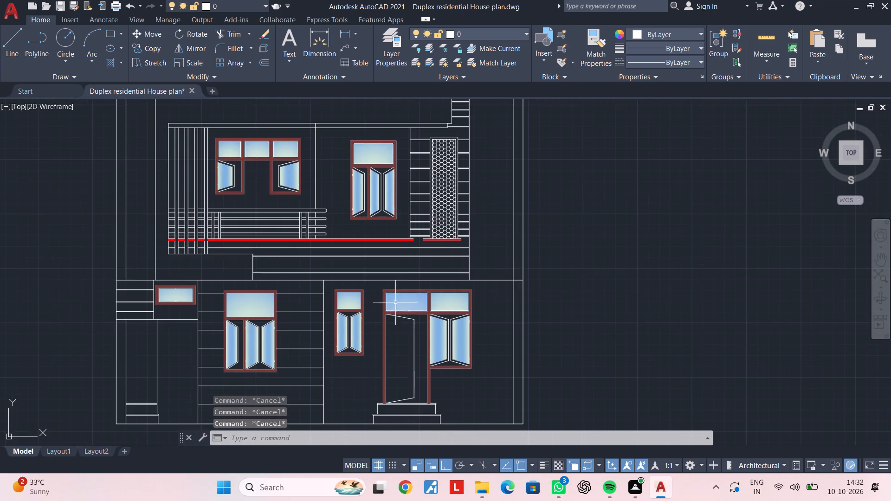
middle_drag(391, 278, 380, 218)
Fill the ground-floor door leaf with a Solid hatch in blue 39,118,187 and finish hatching.
key(Escape)
key(h)
key(space)
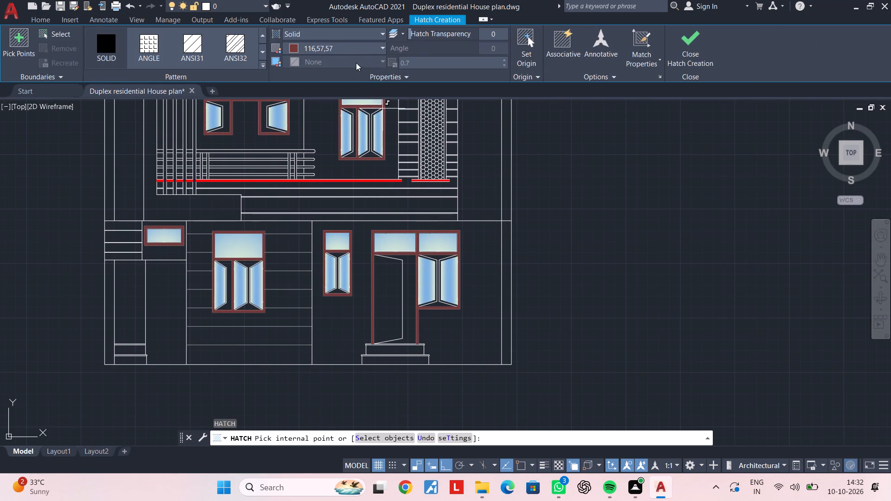
click(296, 49)
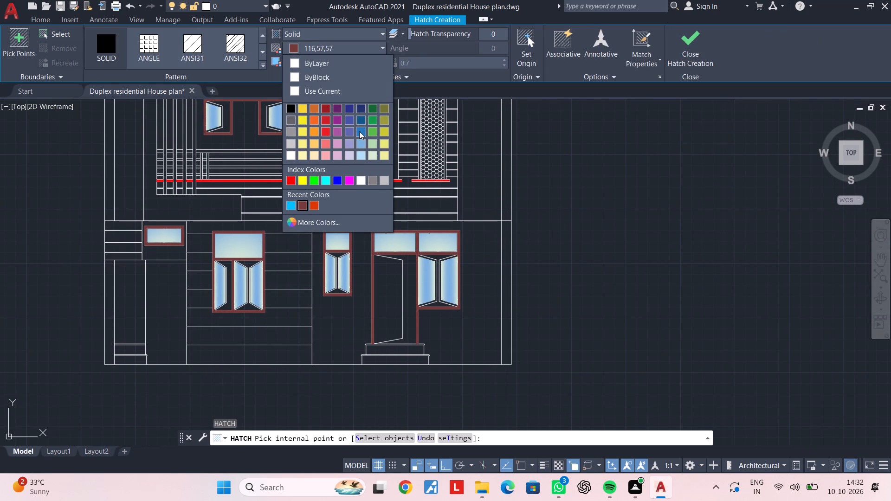
click(359, 131)
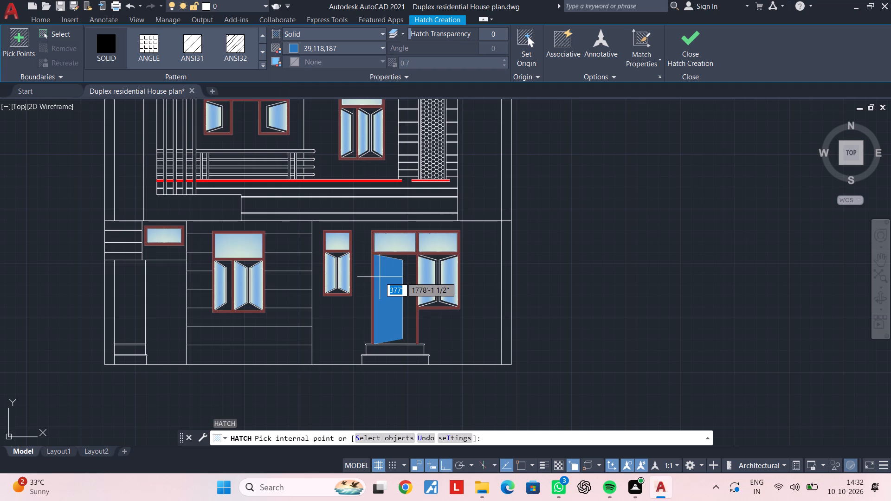
click(380, 277)
scroll(317, 212, down, 1)
key(Escape)
middle_drag(302, 186, 345, 211)
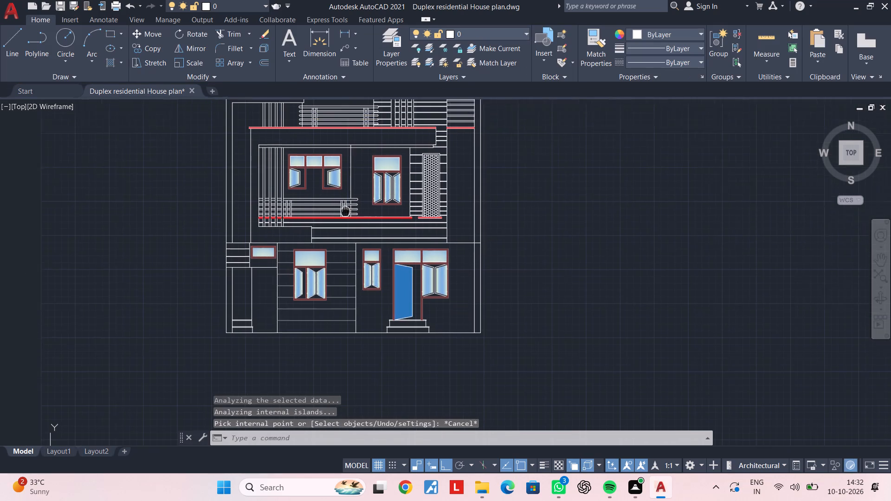
middle_drag(345, 211, 379, 236)
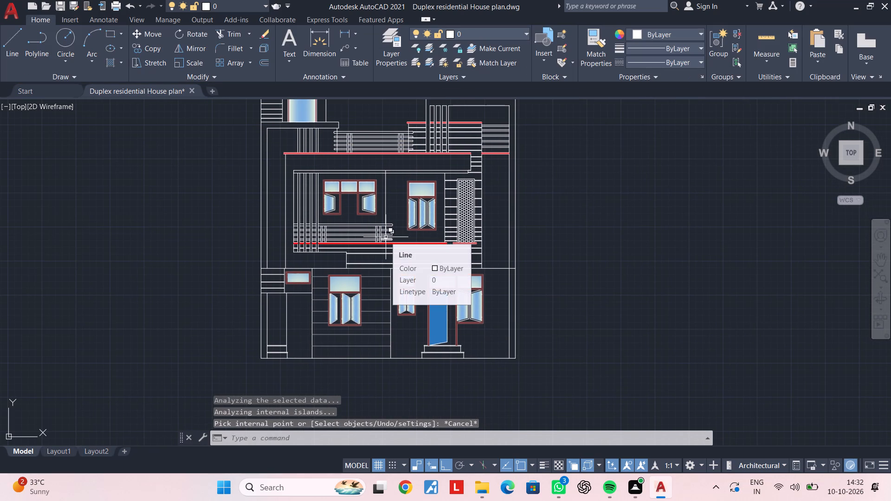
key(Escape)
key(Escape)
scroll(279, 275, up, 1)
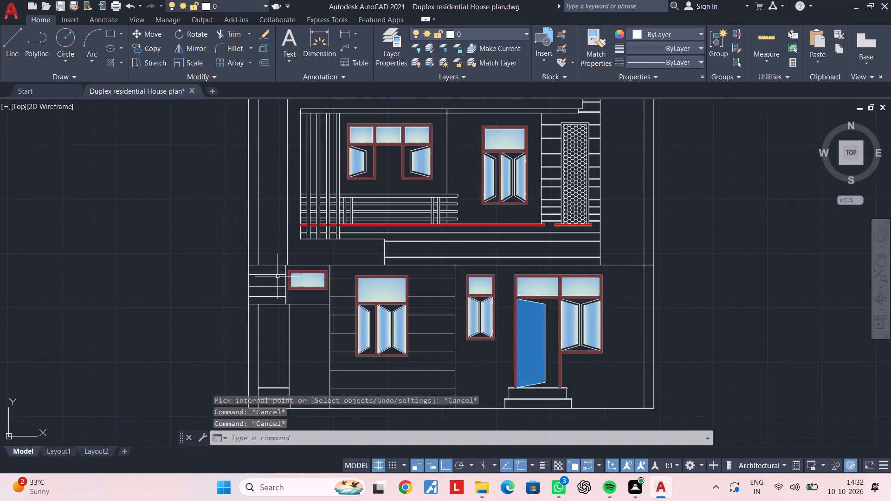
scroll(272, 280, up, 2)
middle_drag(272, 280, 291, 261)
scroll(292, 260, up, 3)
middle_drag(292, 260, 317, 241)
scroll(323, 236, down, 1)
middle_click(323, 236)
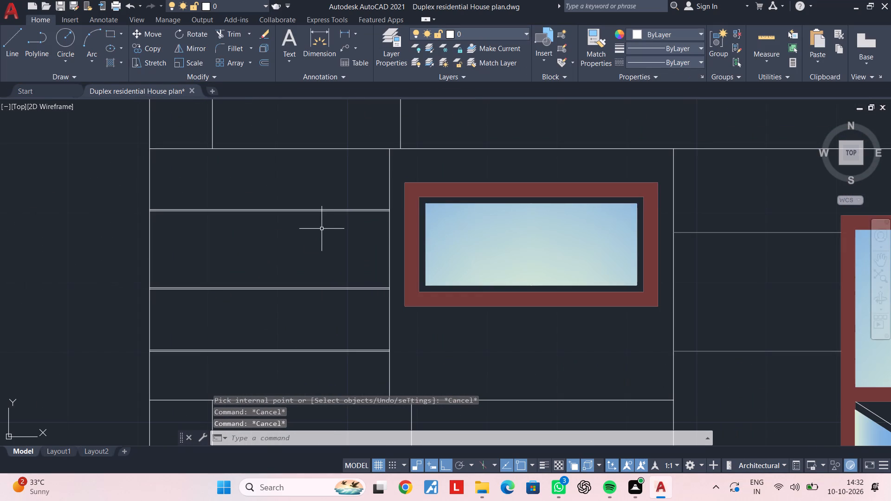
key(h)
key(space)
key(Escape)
Copy the three double groove lines in the panel beside the small ground-floor window to the empty space left of the elevation.
scroll(323, 236, down, 1)
middle_drag(326, 234, 349, 175)
key(Escape)
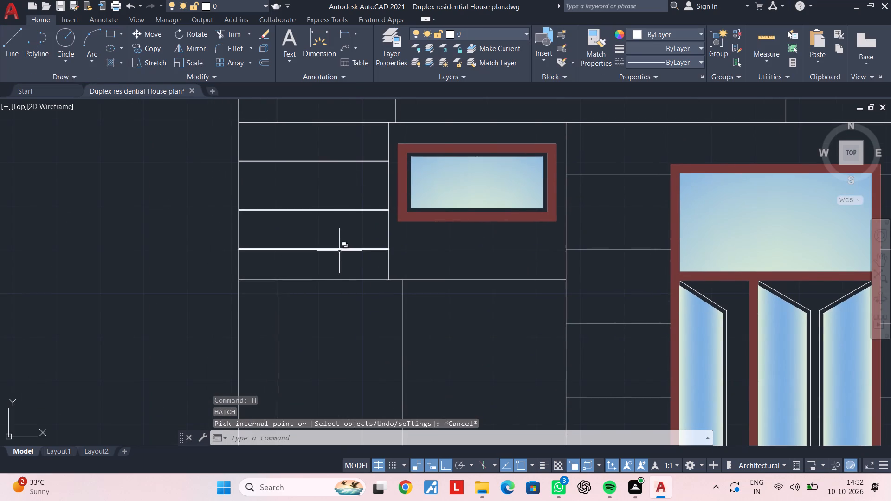
drag(340, 263, 340, 257)
click(323, 149)
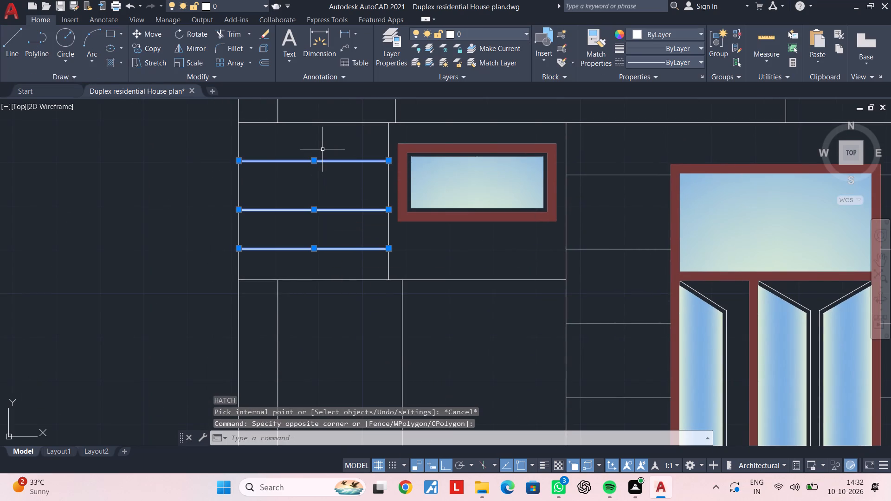
key(c)
key(o)
key(space)
click(325, 180)
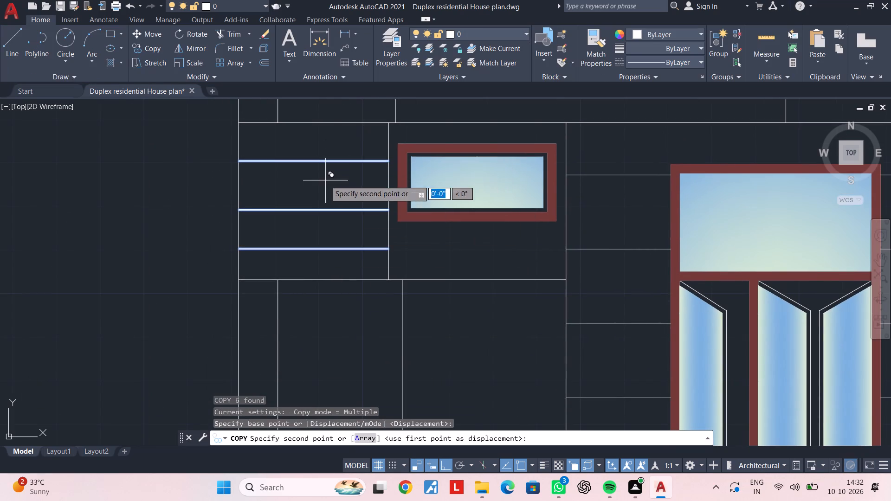
click(146, 185)
key(Escape)
key(Escape)
Delete the original three double groove lines from the panel beside the small ground-floor window.
click(298, 258)
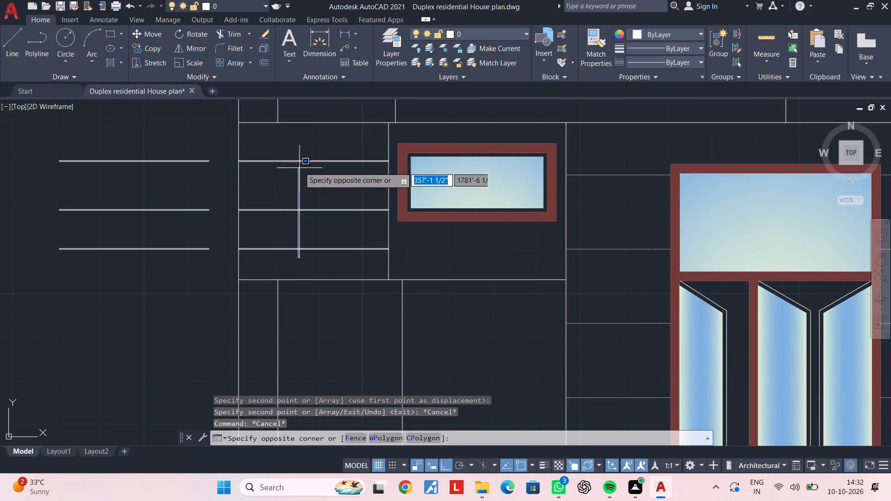
click(299, 161)
click(307, 262)
click(271, 154)
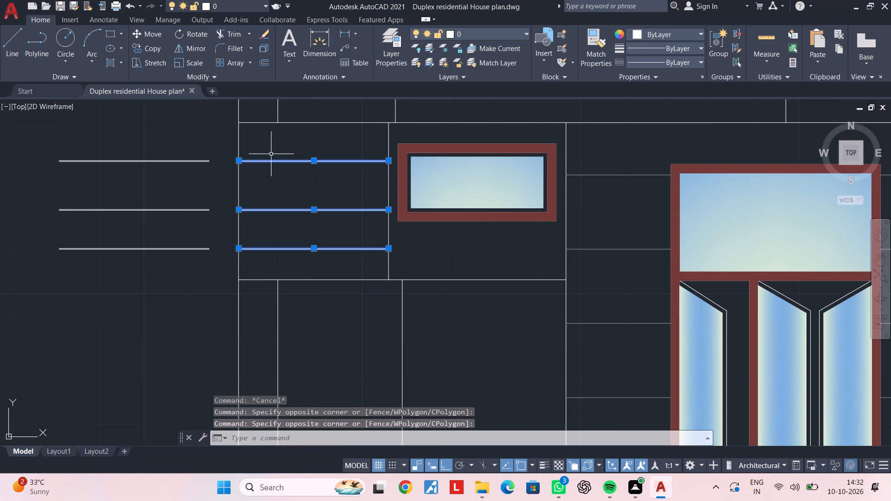
key(Delete)
Fill the cleared panel beside the small ground-floor window with a Solid hatch in grey 147,149,152 and finish hatching.
text(H)
key(space)
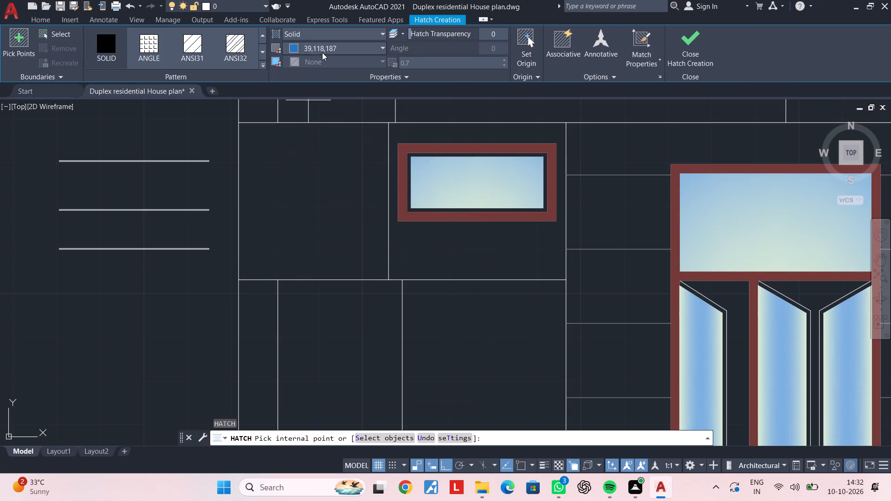
click(293, 49)
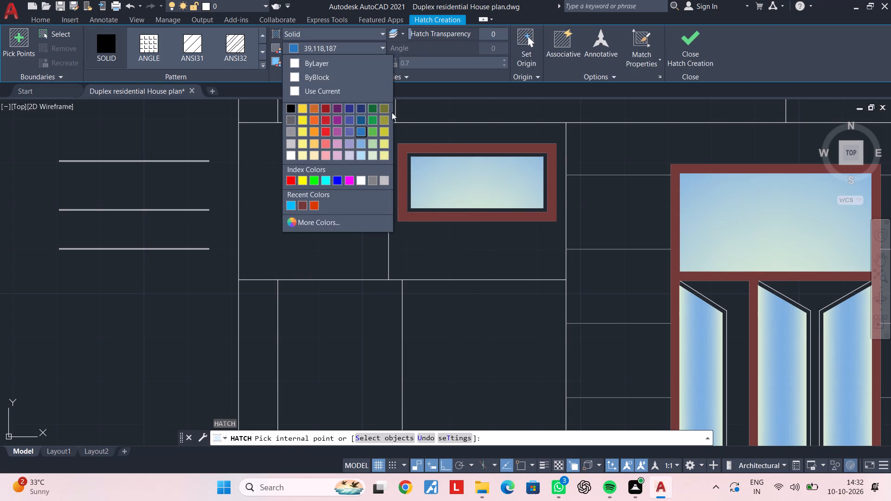
click(295, 131)
click(298, 174)
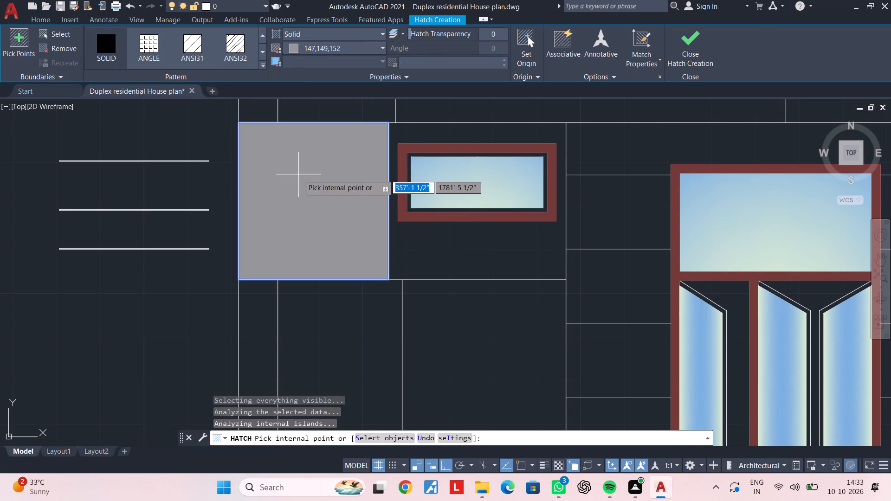
key(Escape)
key(Escape)
Move the copied double groove lines back over the grey panel, snapping their lower end point to the panel's right edge.
click(176, 141)
click(142, 289)
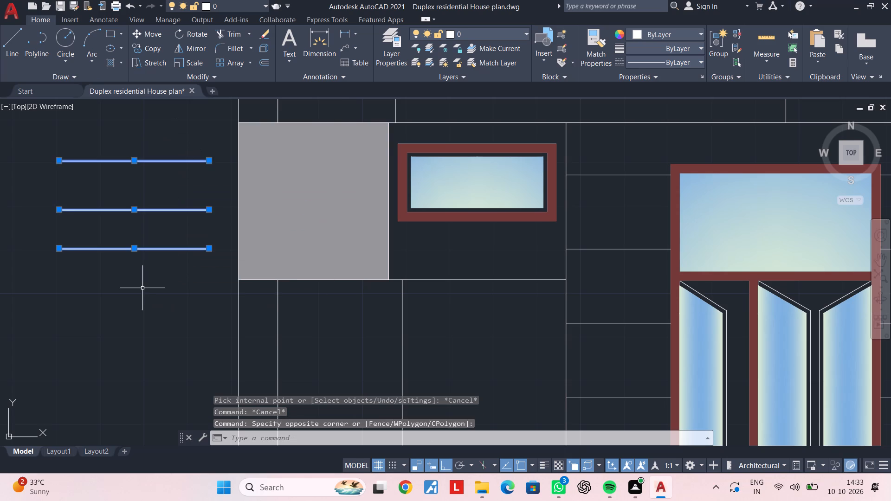
text(M)
key(space)
scroll(199, 255, up, 4)
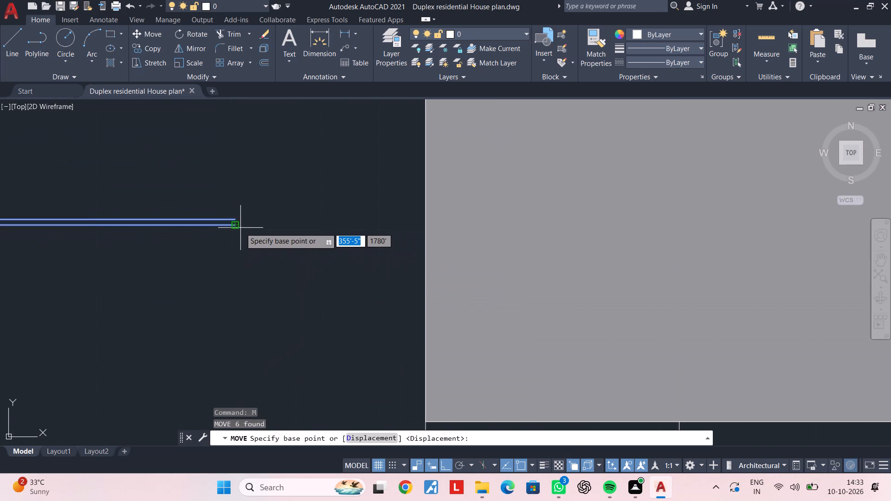
click(232, 228)
scroll(543, 244, down, 1)
middle_drag(564, 245, 336, 246)
scroll(420, 238, down, 1)
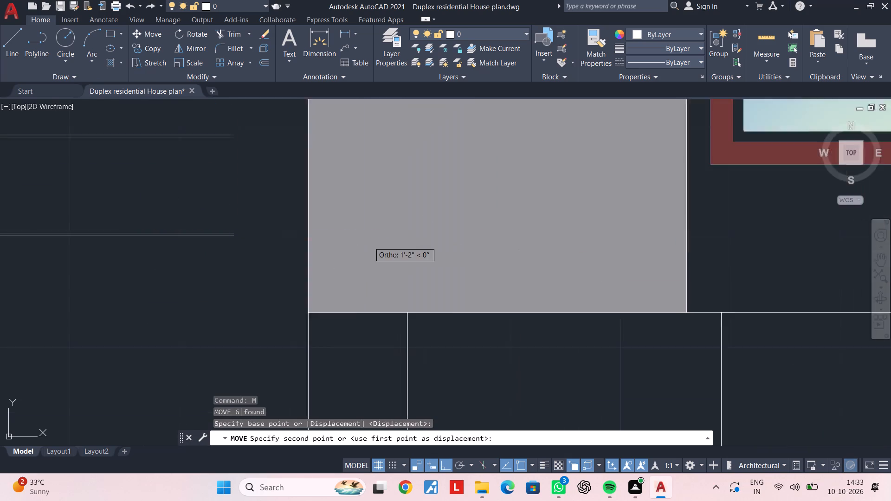
scroll(424, 238, down, 1)
middle_drag(456, 236, 392, 248)
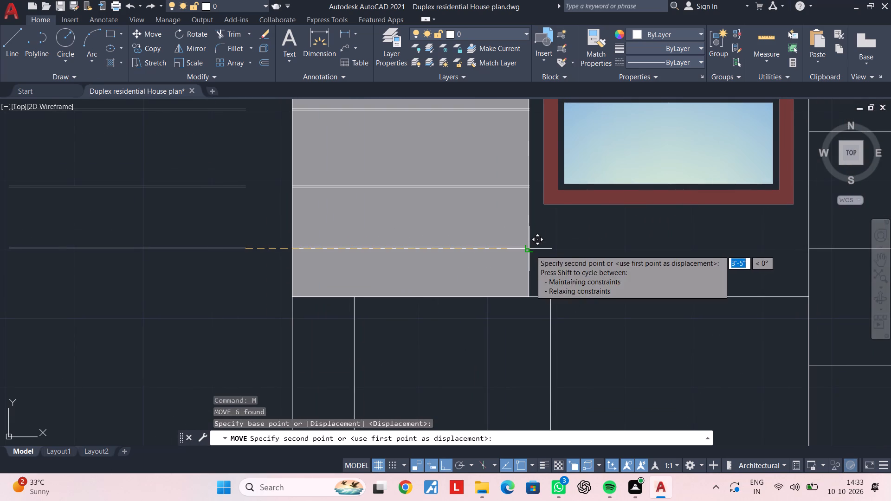
click(530, 250)
key(Escape)
scroll(537, 249, down, 2)
key(Escape)
key(Escape)
key(Escape)
Copy all the horizontal groove lines of the ground-floor wall around the wide window to the empty space left of the elevation.
scroll(568, 240, down, 1)
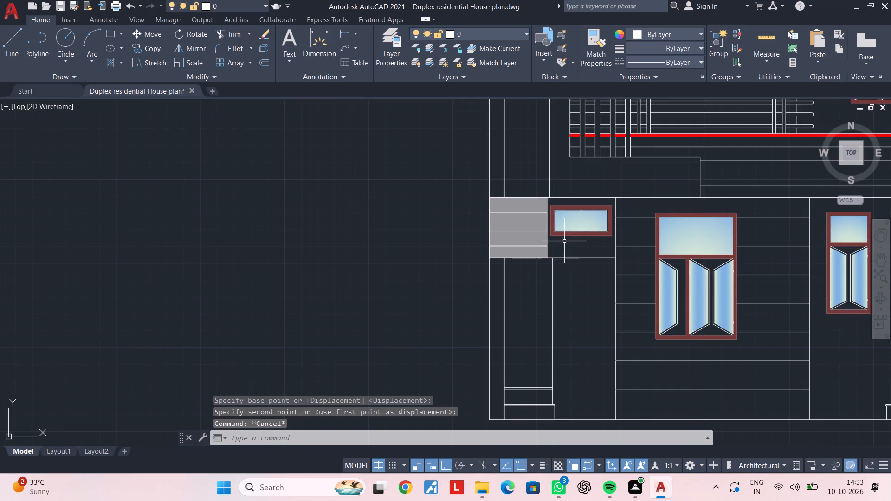
scroll(557, 256, down, 1)
middle_drag(559, 263, 413, 254)
key(Escape)
scroll(412, 254, up, 1)
middle_drag(425, 254, 332, 250)
key(Escape)
key(Escape)
middle_drag(387, 276, 355, 247)
key(Escape)
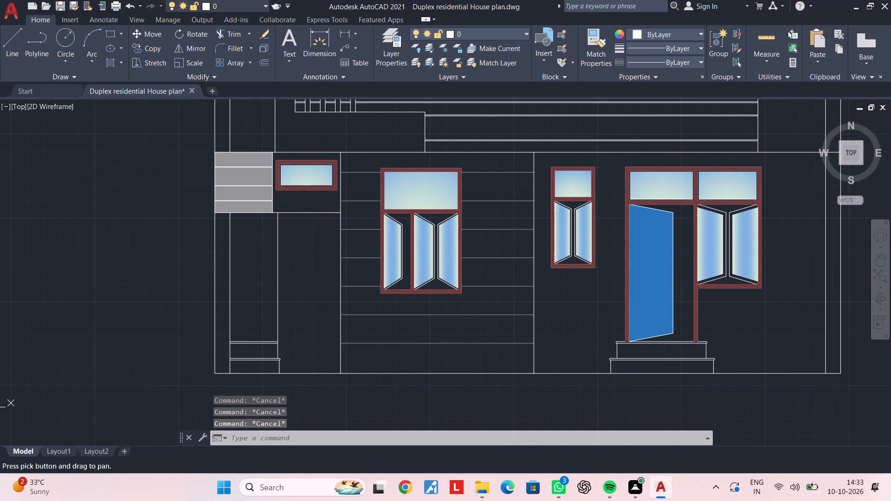
click(376, 363)
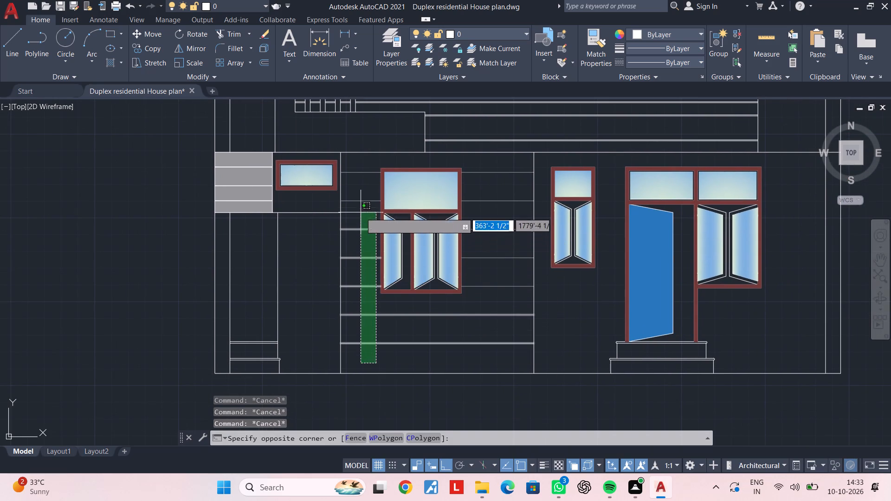
click(356, 172)
click(501, 305)
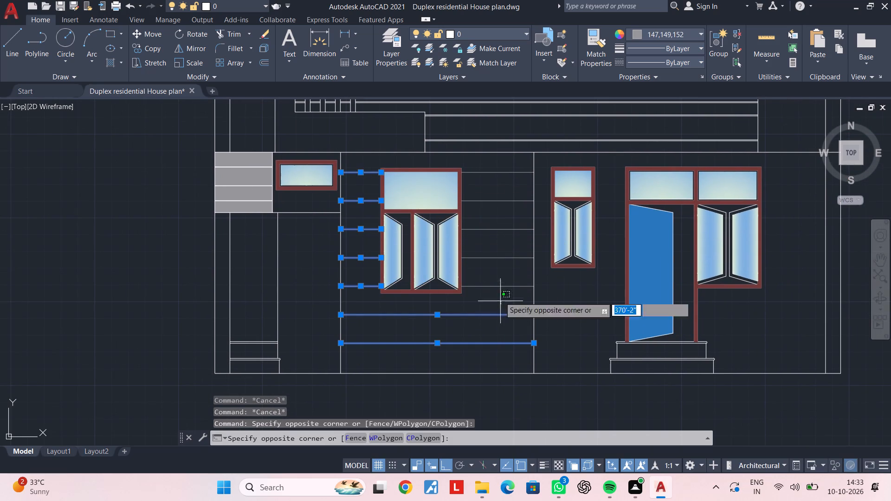
click(489, 170)
text(CO)
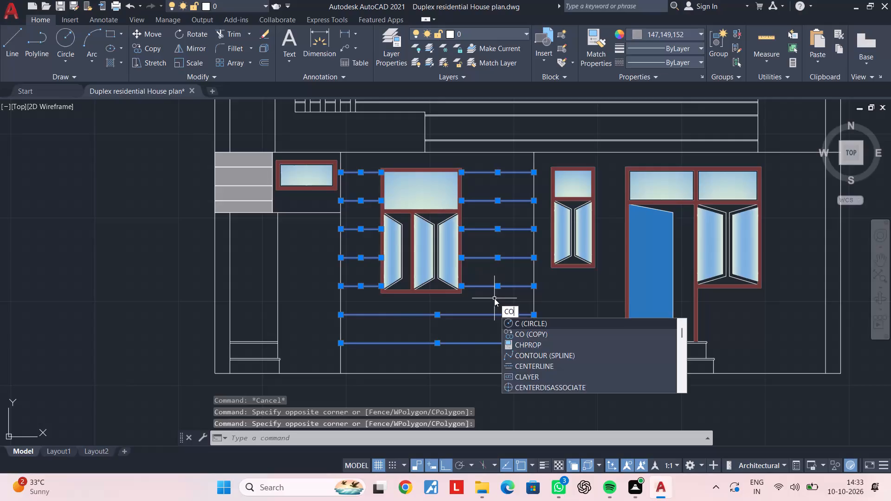
key(space)
click(496, 312)
middle_drag(331, 313, 560, 329)
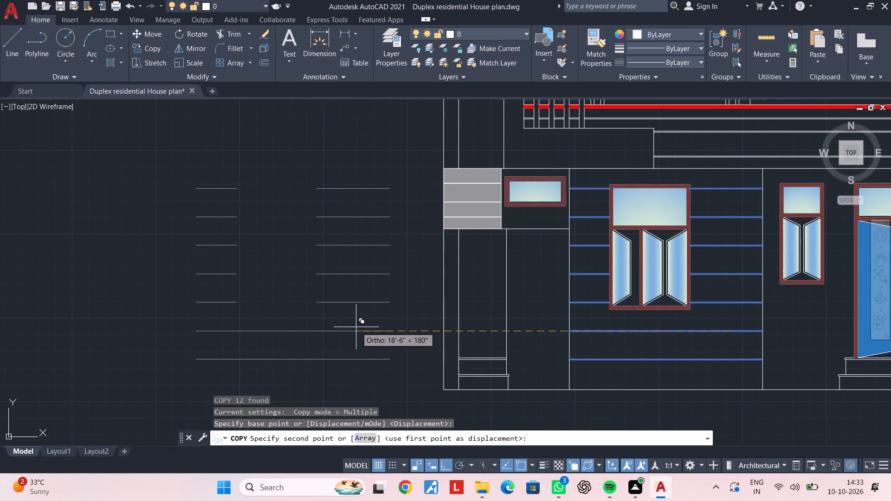
click(352, 327)
key(Escape)
key(Escape)
key(Escape)
key(Escape)
key(Escape)
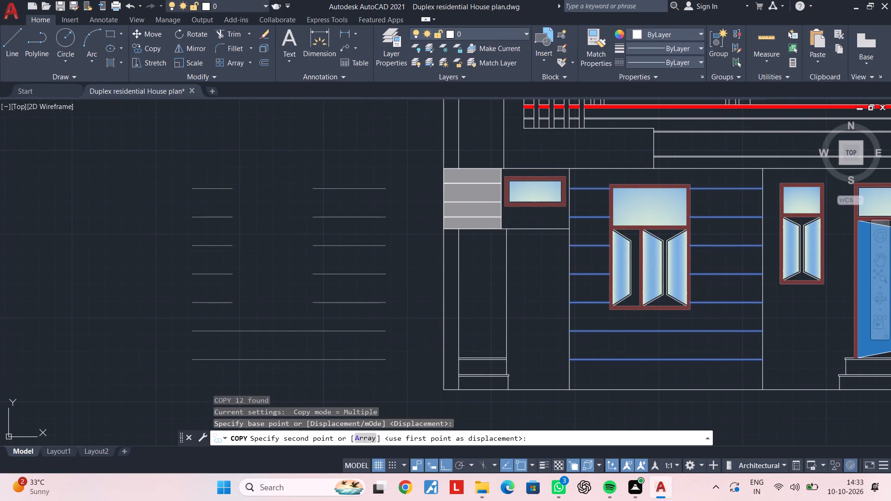
key(Escape)
key(Escape)
key(Escape)
key(Escape)
key(Escape)
key(Escape)
key(Escape)
key(Escape)
key(Escape)
key(Escape)
key(Escape)
key(Escape)
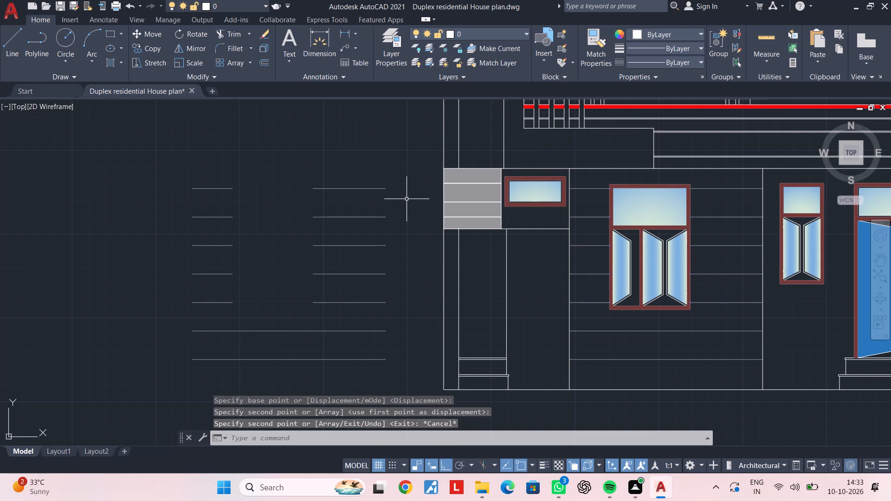
key(Escape)
key(Escape)
key(Escape)
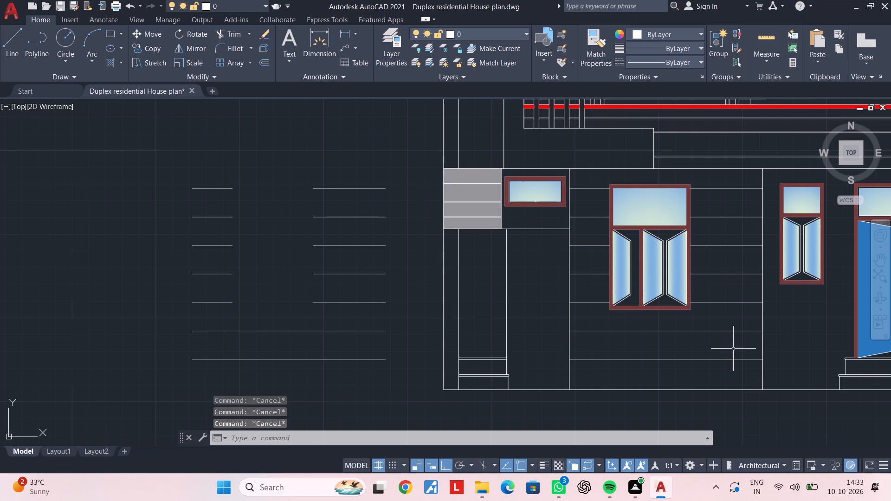
Delete the original groove lines on both sides of and below the wide ground-floor window.
click(712, 367)
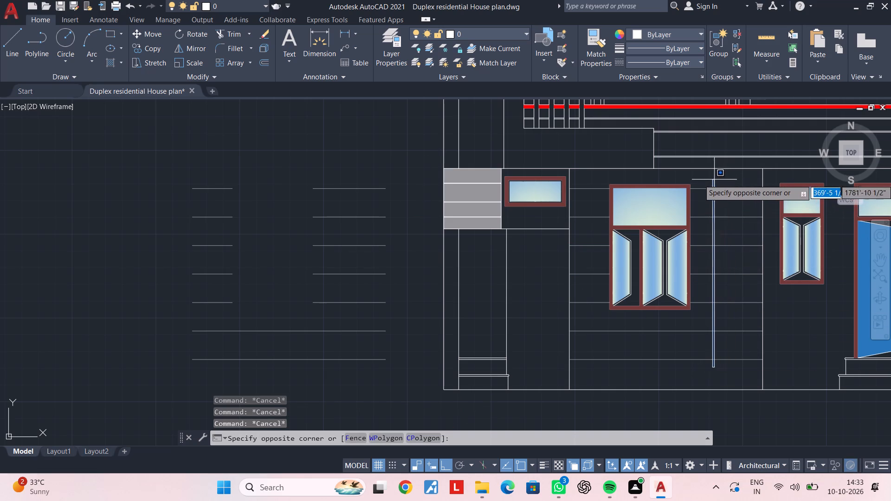
click(702, 179)
click(593, 311)
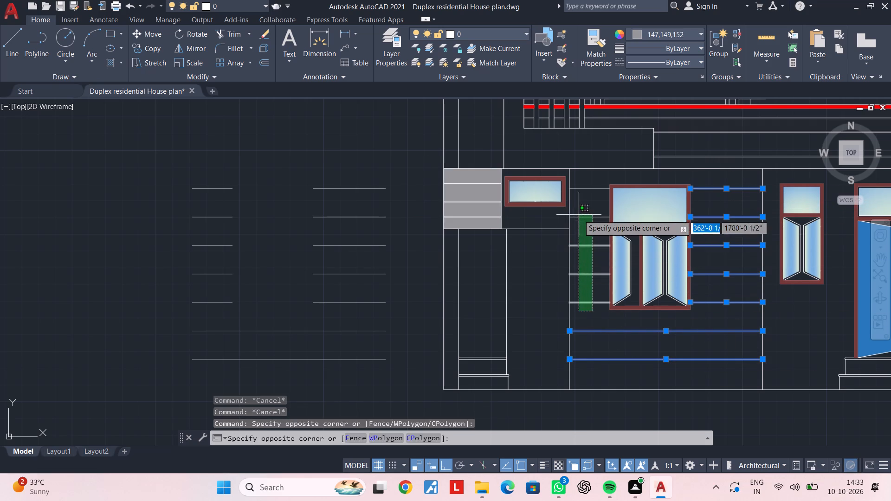
click(581, 182)
key(Delete)
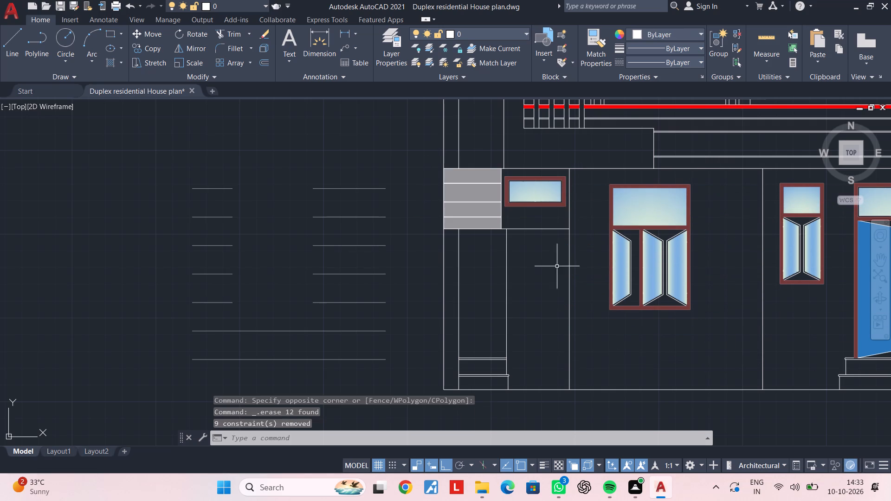
Set the colour of the copied groove lines beside the elevation to white.
click(350, 379)
click(187, 152)
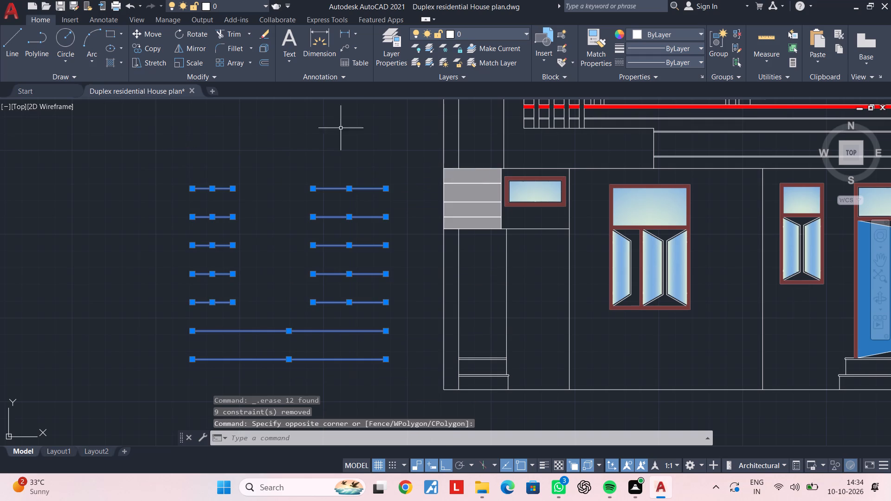
click(673, 37)
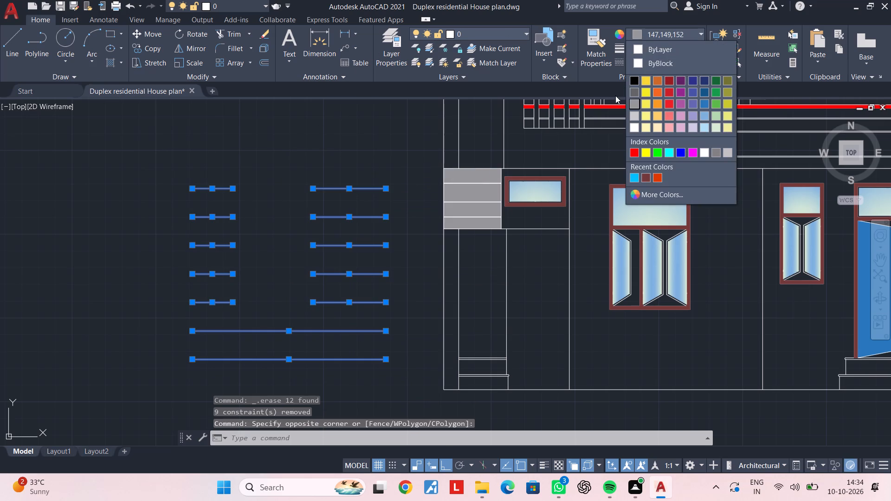
click(639, 126)
key(Escape)
key(Escape)
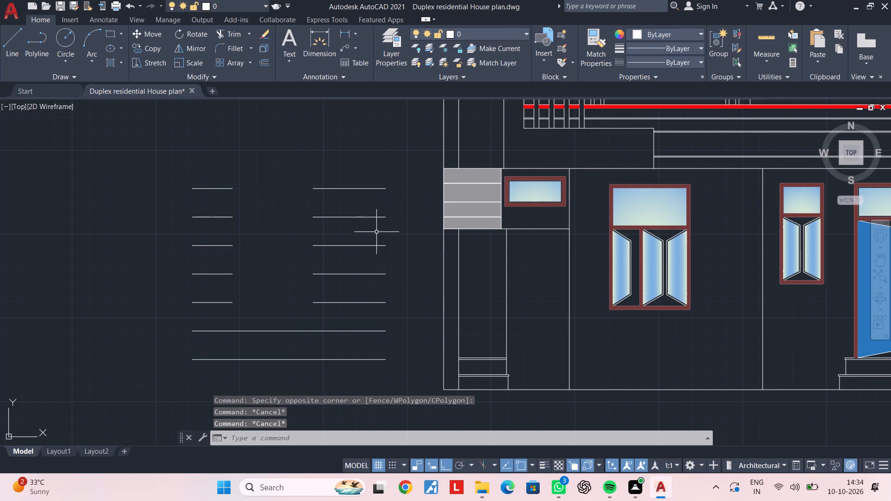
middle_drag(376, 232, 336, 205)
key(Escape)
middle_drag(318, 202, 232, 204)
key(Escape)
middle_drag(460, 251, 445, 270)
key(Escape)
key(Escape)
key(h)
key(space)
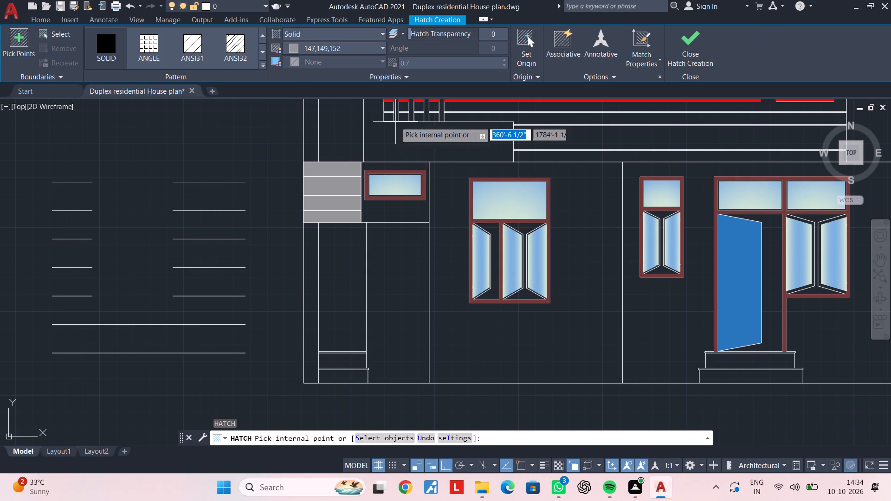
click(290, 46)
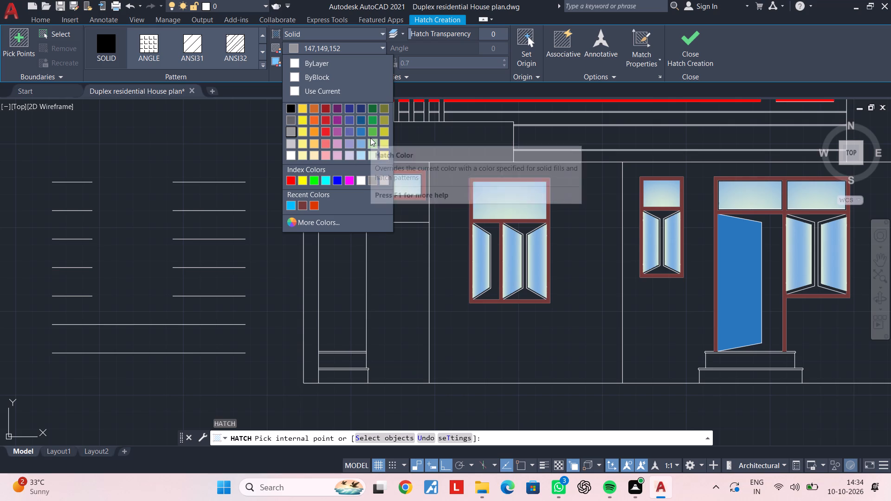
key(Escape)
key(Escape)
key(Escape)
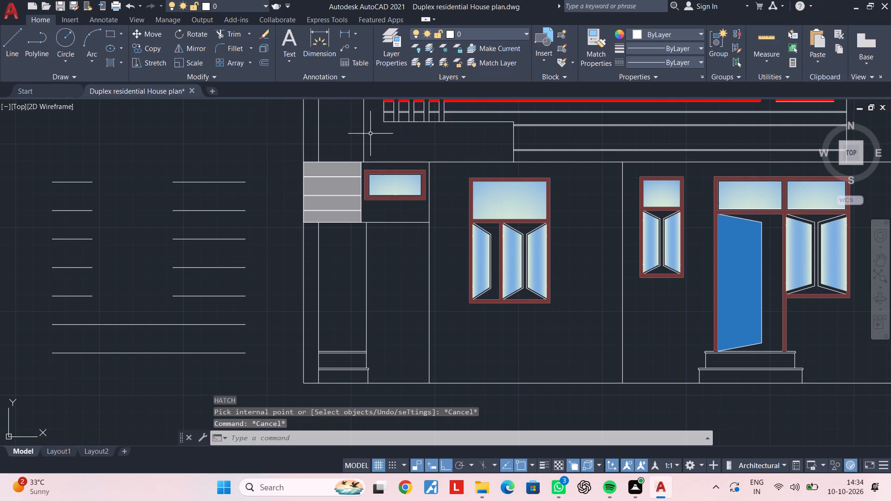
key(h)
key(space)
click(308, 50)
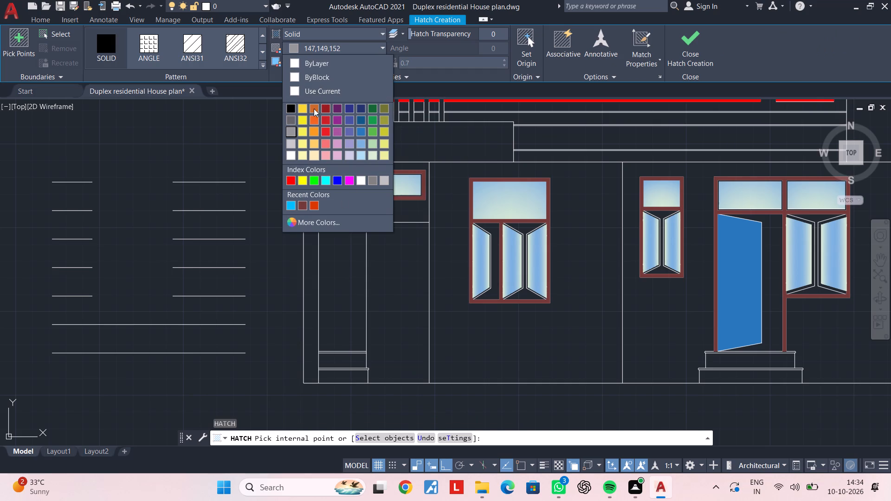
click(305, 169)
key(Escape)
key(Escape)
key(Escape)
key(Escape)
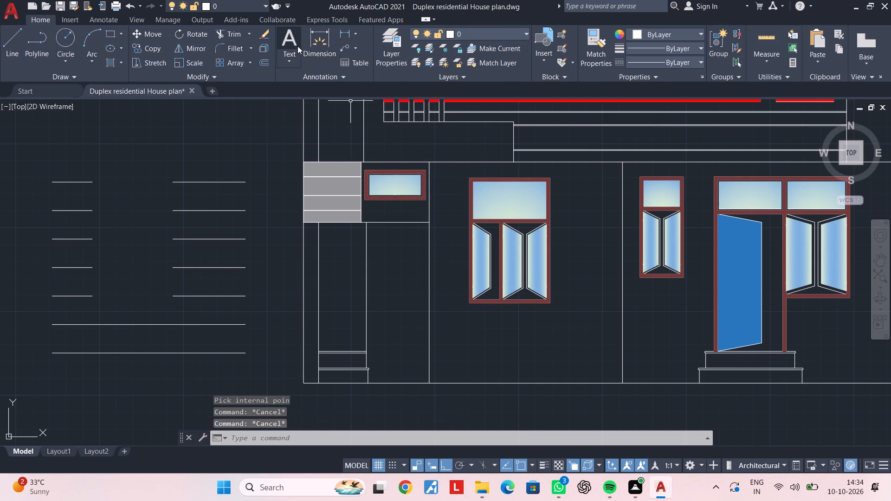
Solid-fill the ground-floor wall around the wide window with a hatch in true colour 255,244,209.
key(h)
key(space)
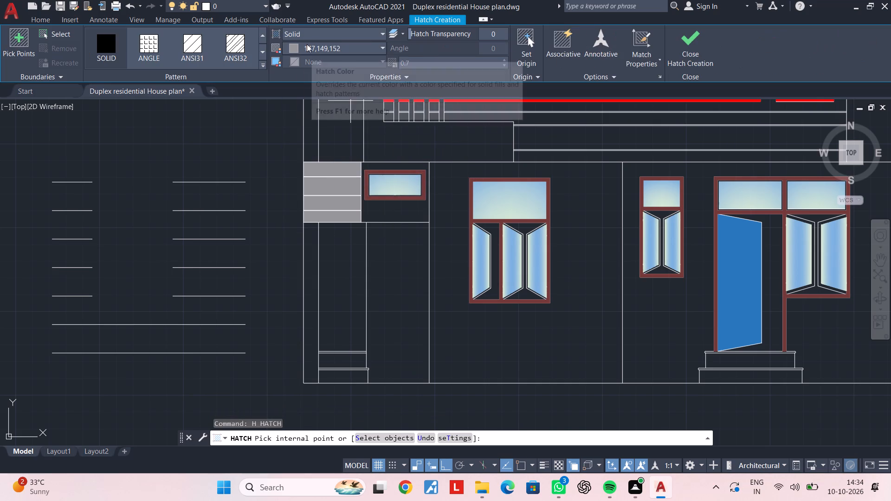
click(307, 44)
click(323, 51)
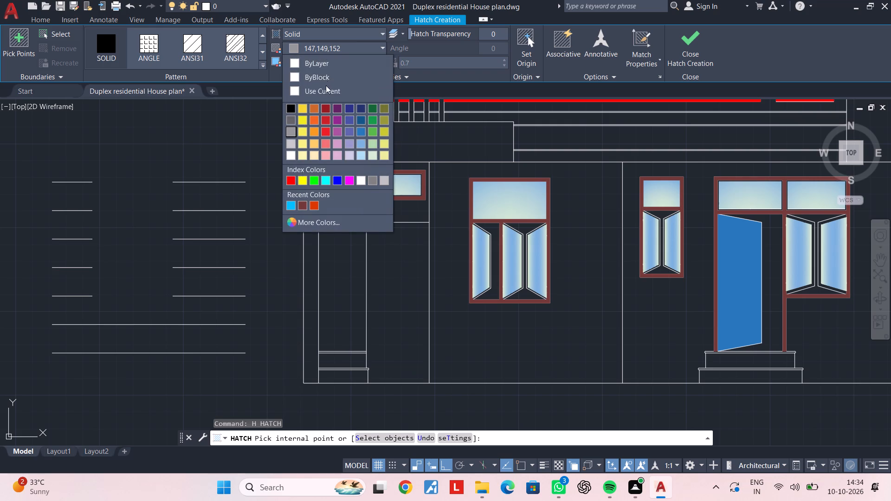
scroll(359, 161, down, 1)
scroll(372, 158, up, 1)
click(329, 221)
click(571, 172)
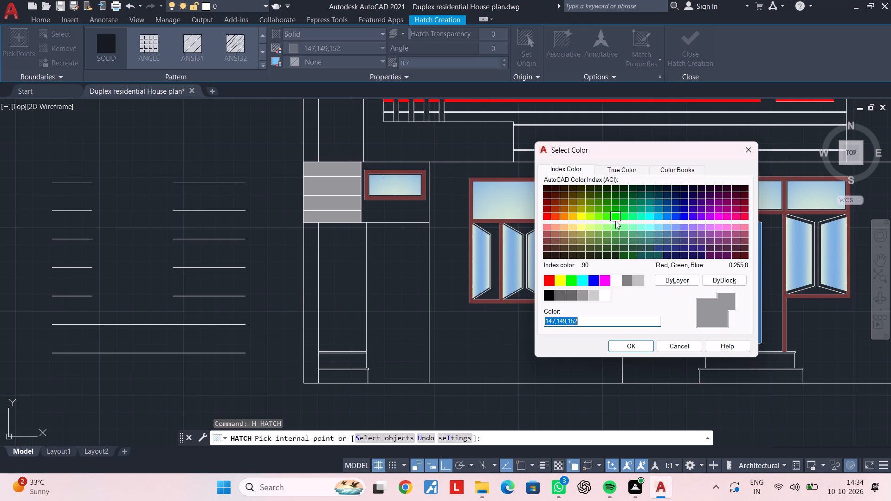
click(581, 232)
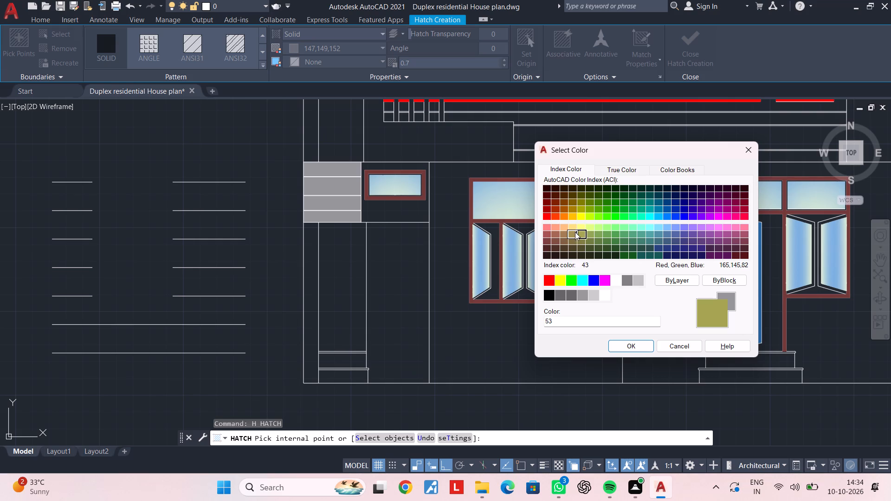
click(573, 225)
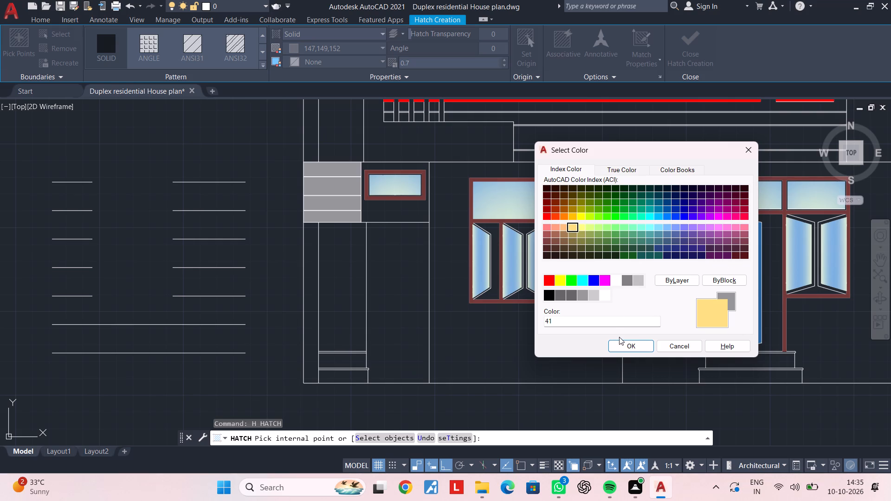
click(622, 161)
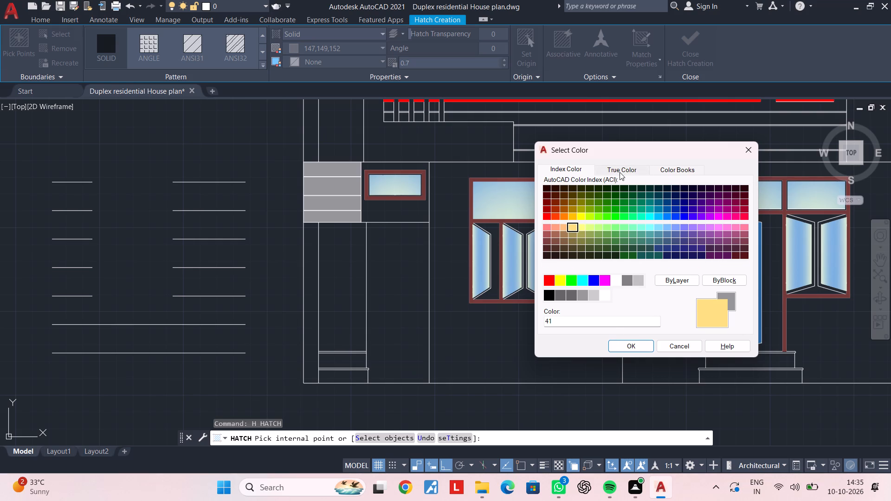
click(620, 172)
drag(676, 228, 677, 218)
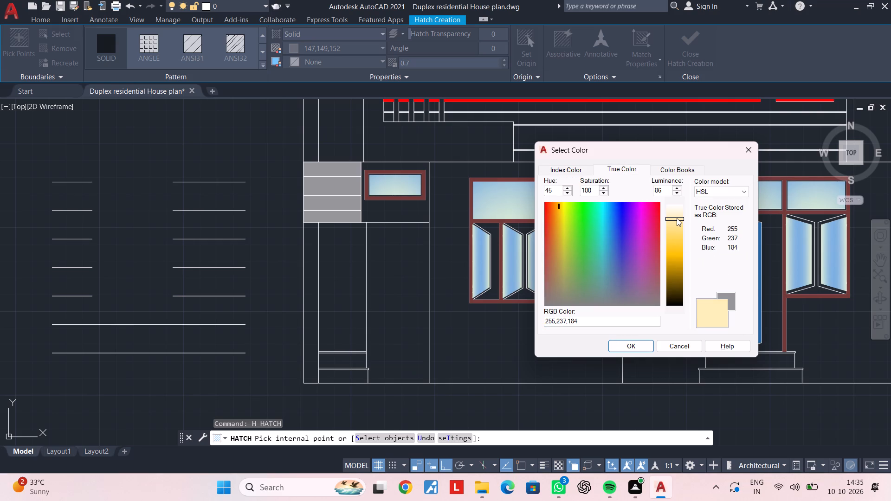
drag(677, 218, 677, 214)
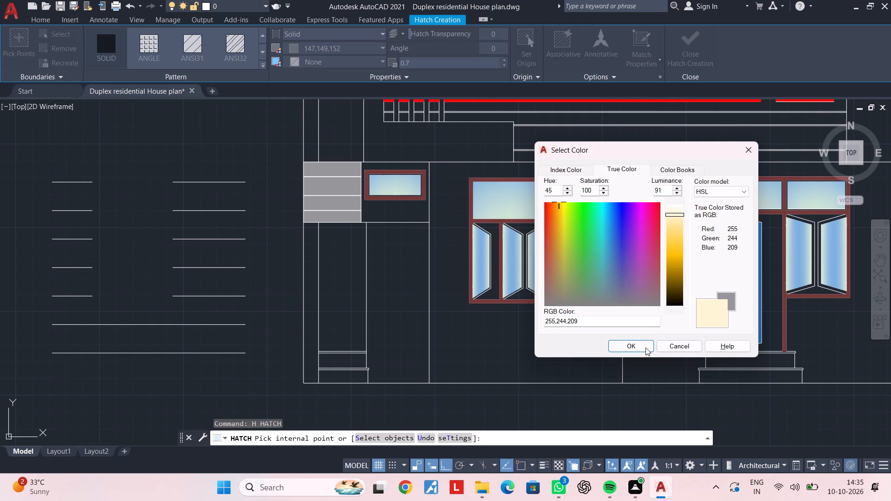
click(645, 347)
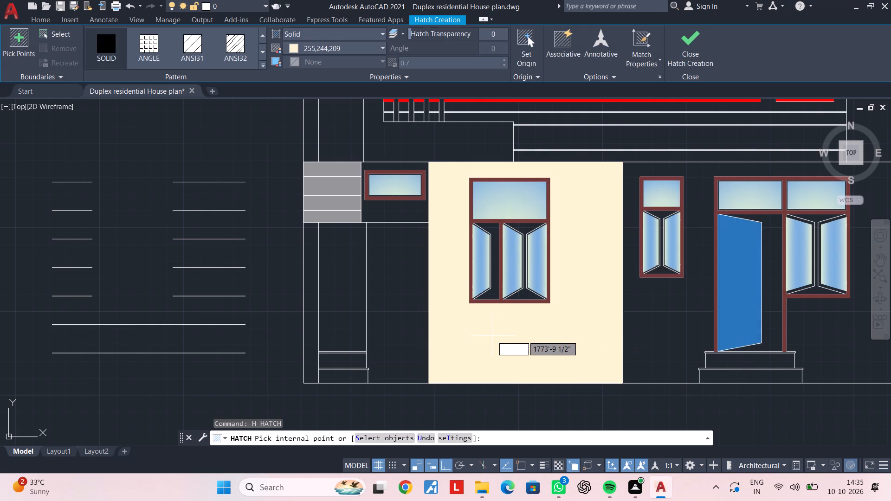
click(492, 336)
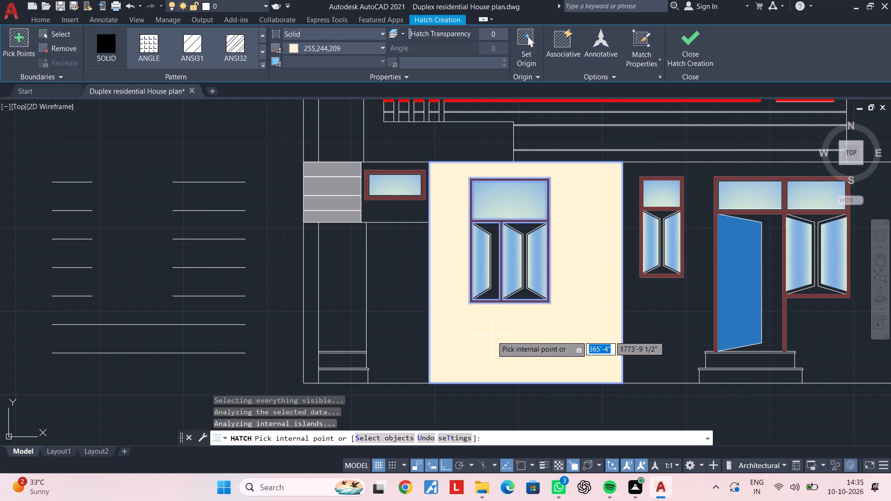
key(Escape)
key(Escape)
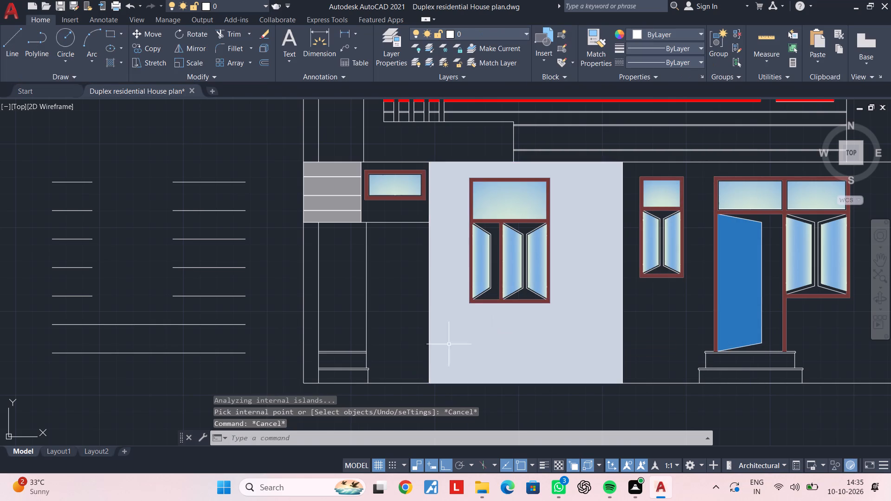
Copy the white groove lines beside the elevation onto the filled wall, snapping the lowest line's right end to the wall's right edge.
middle_drag(424, 342, 483, 342)
key(Escape)
click(285, 373)
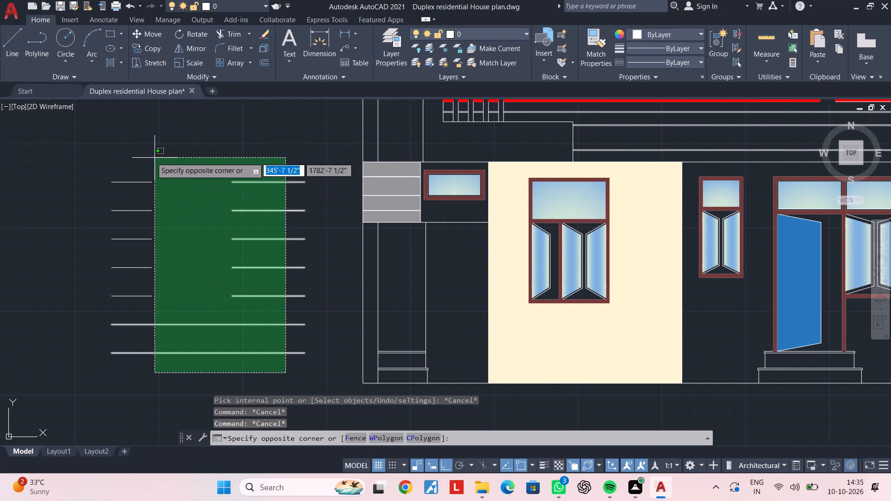
click(107, 154)
text(CO)
key(space)
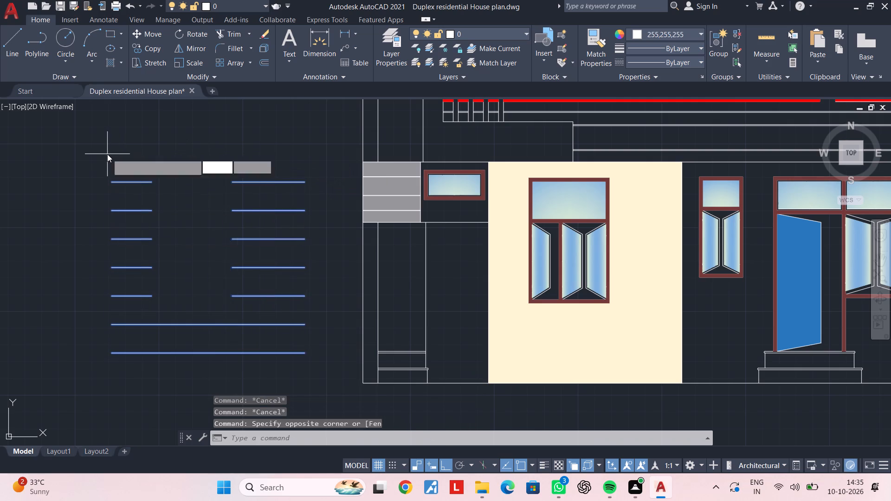
click(305, 355)
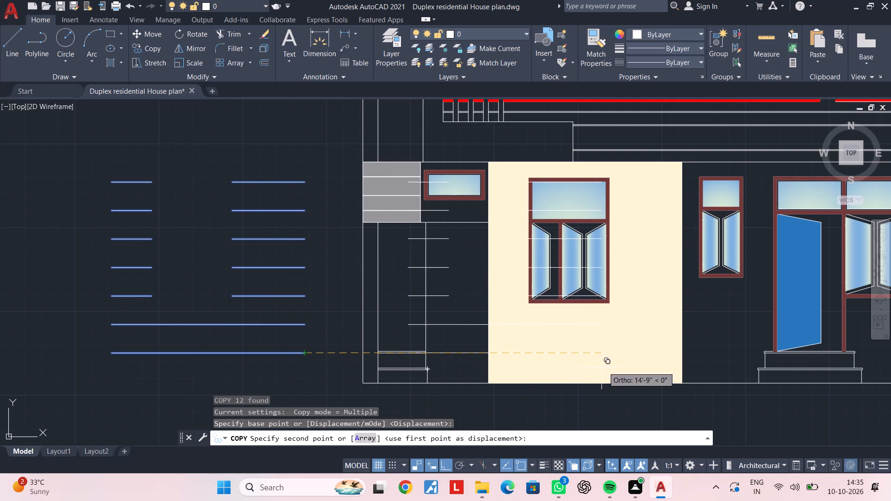
click(682, 355)
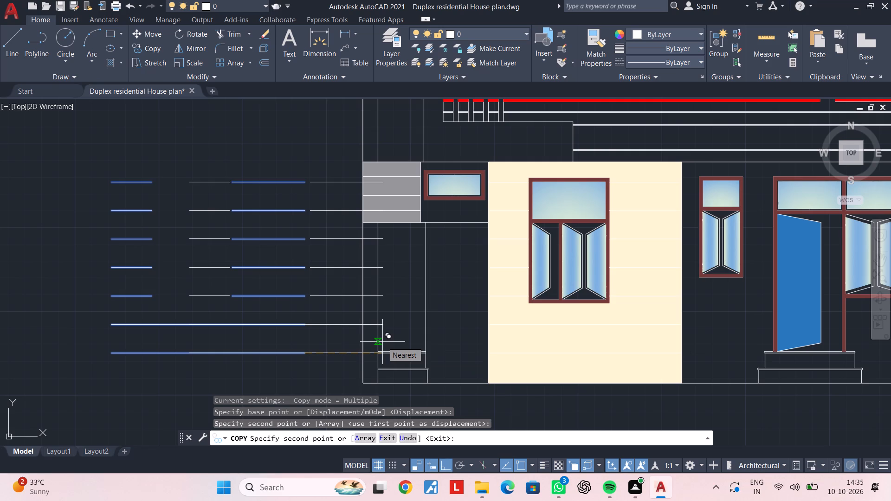
key(Escape)
key(Escape)
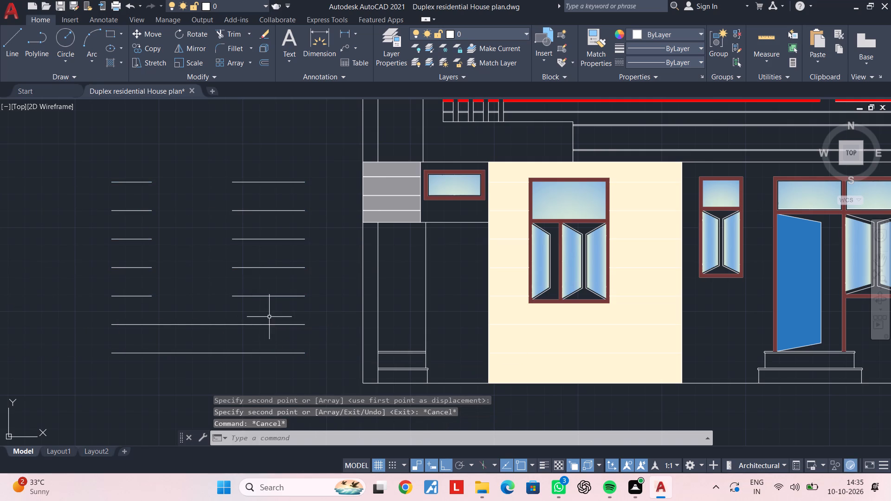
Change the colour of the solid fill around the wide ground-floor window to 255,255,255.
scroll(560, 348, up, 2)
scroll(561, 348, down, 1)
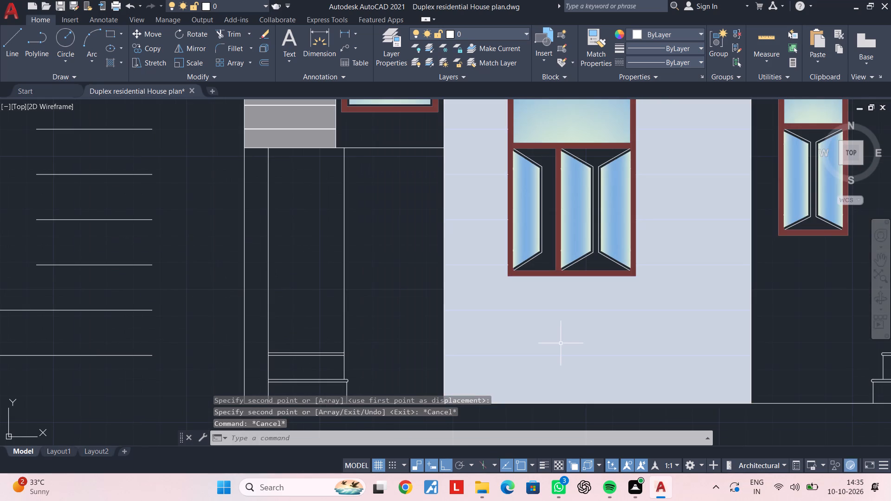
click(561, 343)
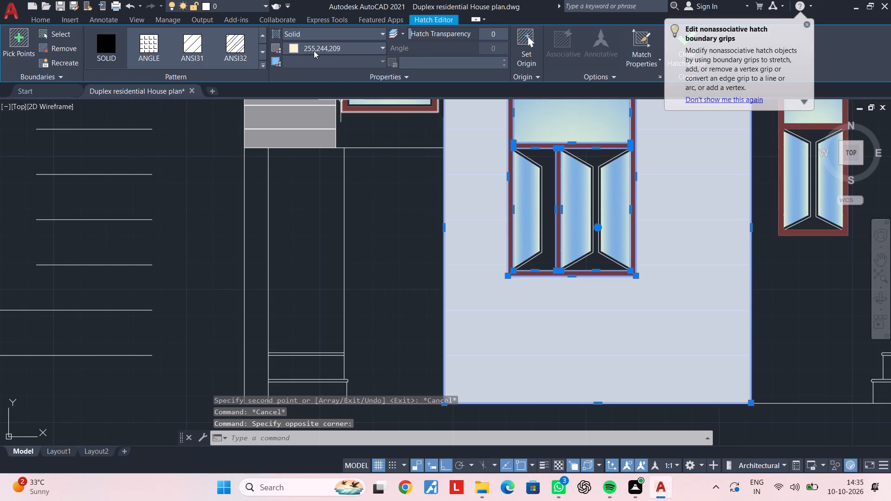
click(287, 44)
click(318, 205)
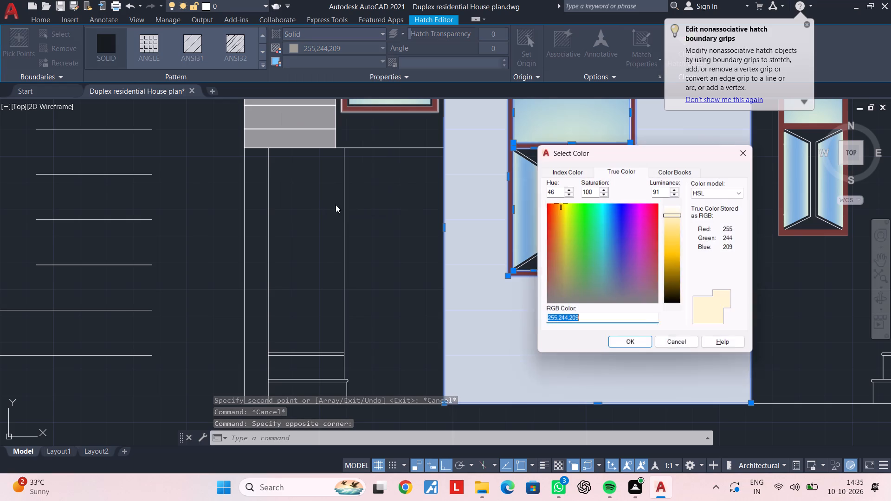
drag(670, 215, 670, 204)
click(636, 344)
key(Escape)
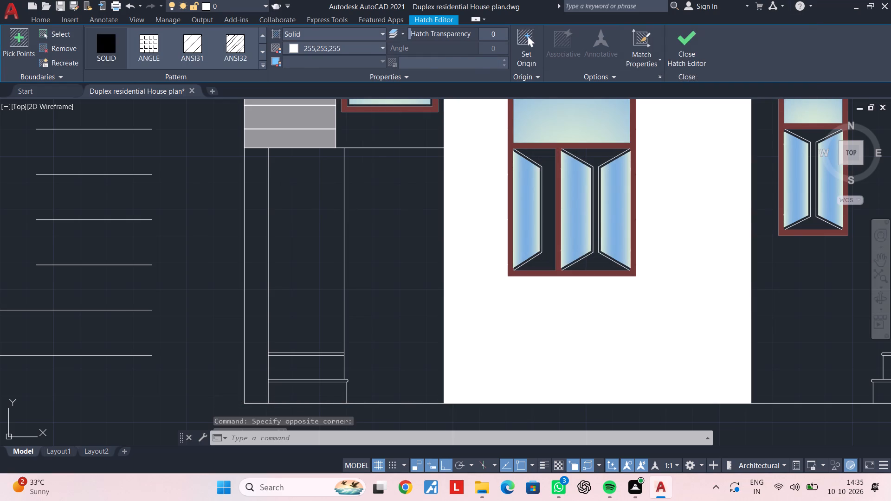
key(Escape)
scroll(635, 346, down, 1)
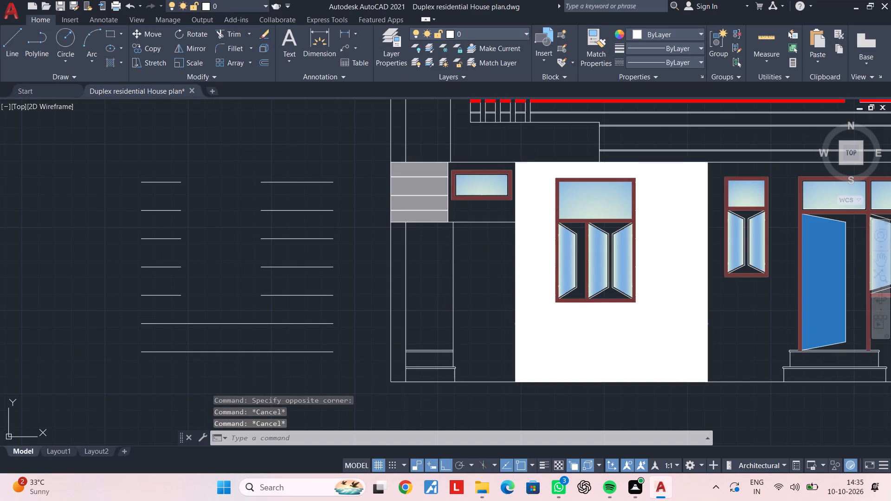
Set the colour of the solid fill around the wide ground-floor window to index colour 41.
click(539, 322)
key(Escape)
click(543, 346)
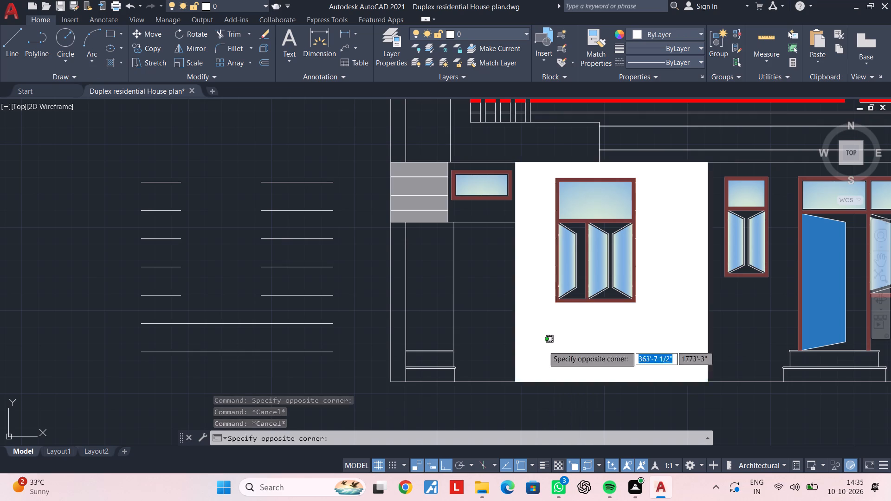
click(307, 48)
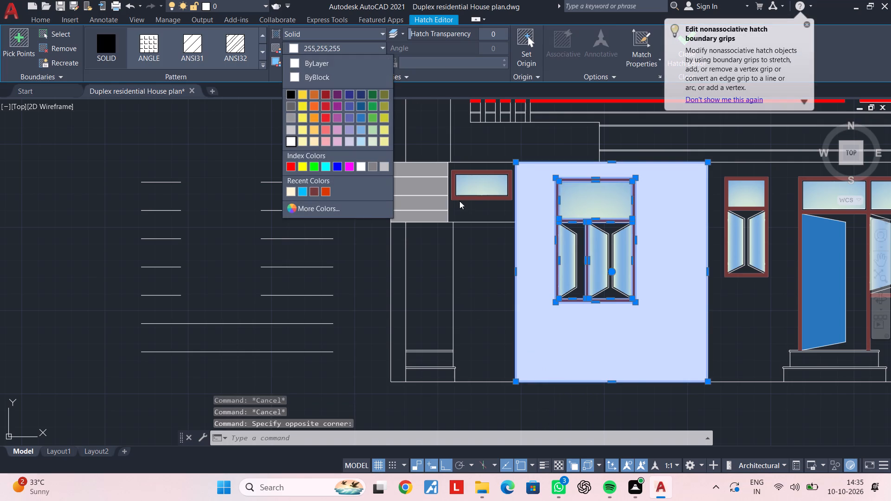
click(299, 208)
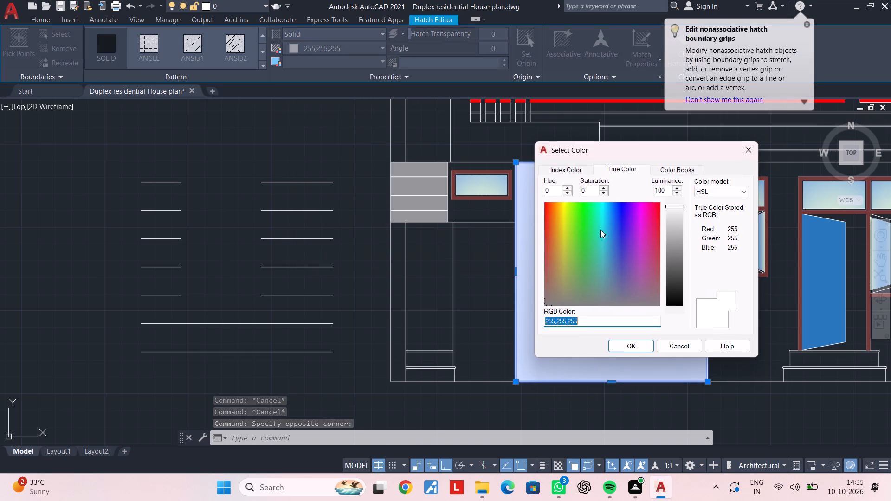
drag(679, 206, 682, 243)
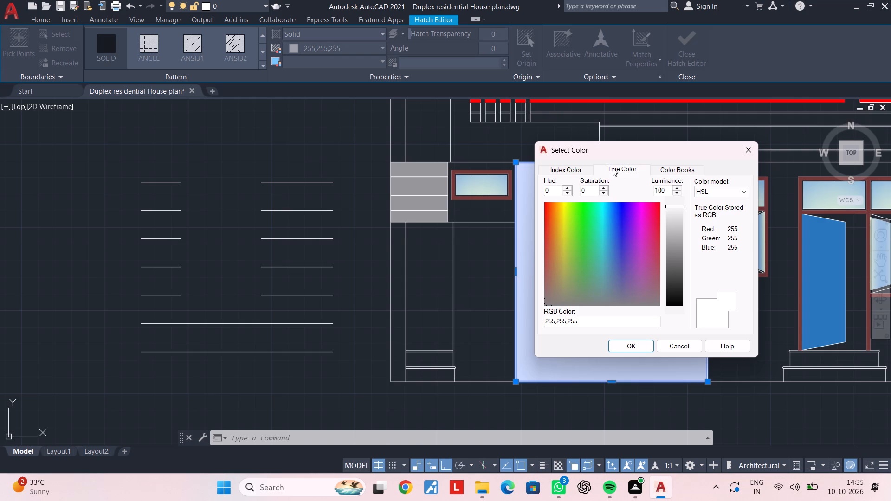
click(580, 169)
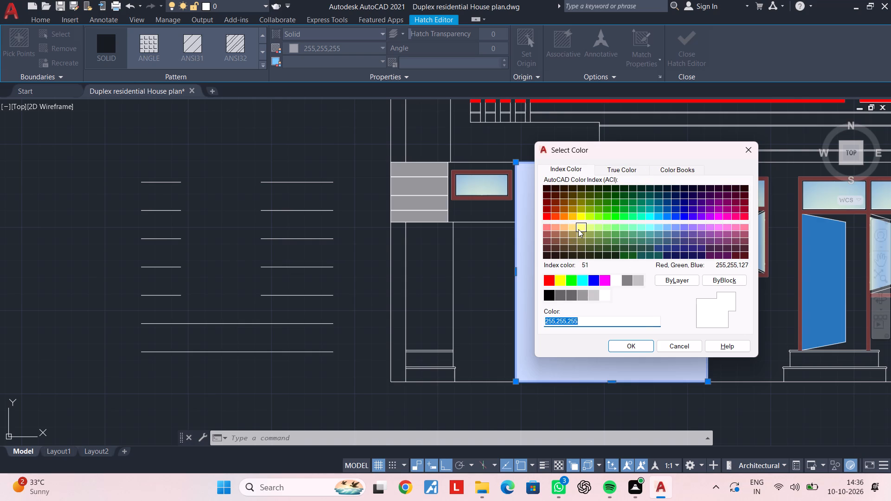
click(581, 229)
click(574, 229)
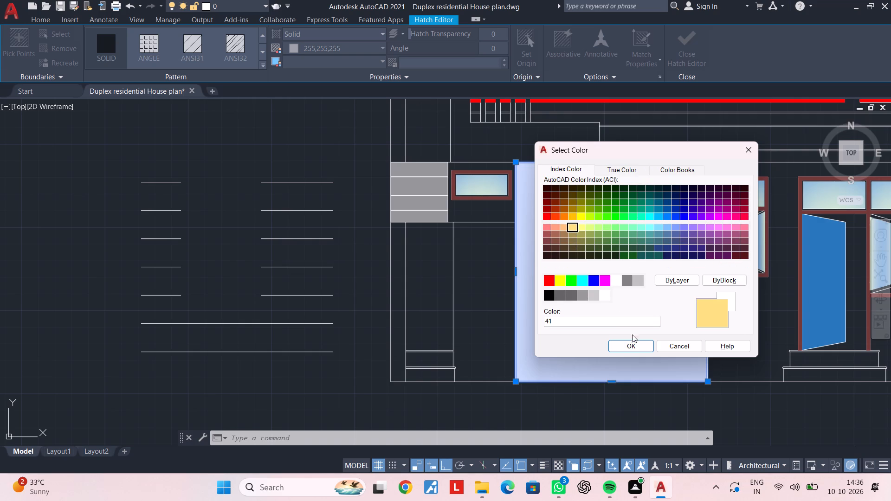
click(635, 346)
key(Escape)
key(Escape)
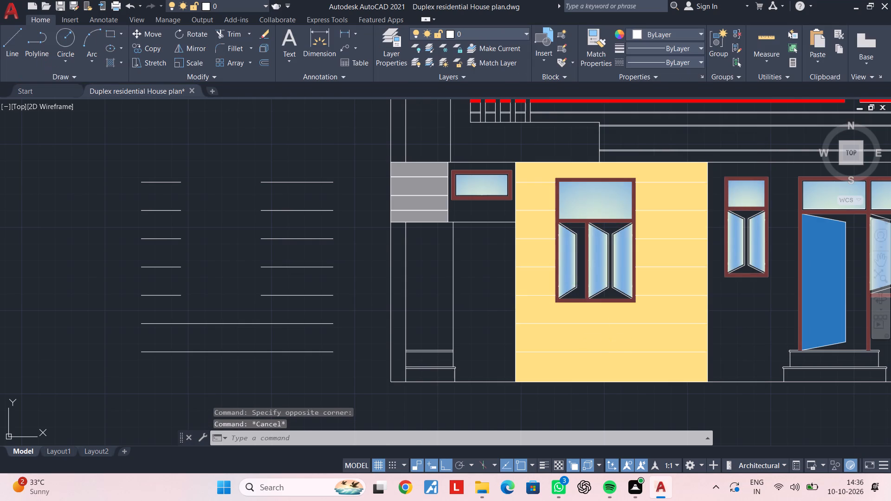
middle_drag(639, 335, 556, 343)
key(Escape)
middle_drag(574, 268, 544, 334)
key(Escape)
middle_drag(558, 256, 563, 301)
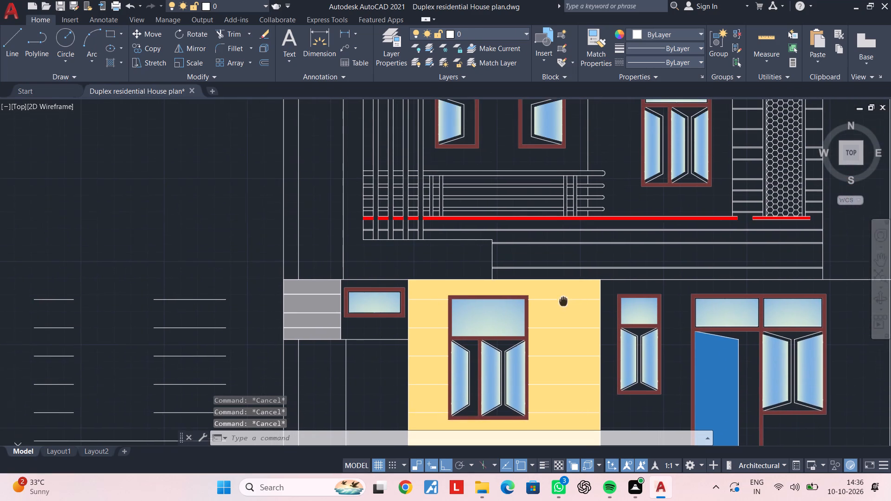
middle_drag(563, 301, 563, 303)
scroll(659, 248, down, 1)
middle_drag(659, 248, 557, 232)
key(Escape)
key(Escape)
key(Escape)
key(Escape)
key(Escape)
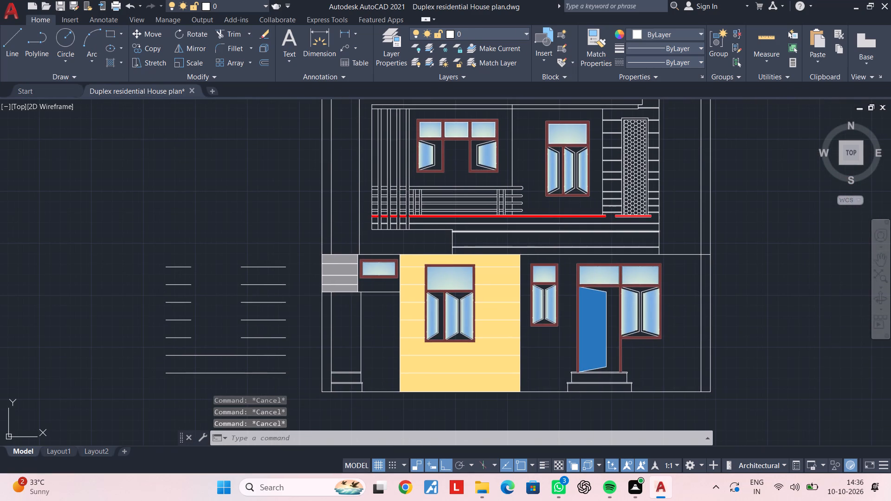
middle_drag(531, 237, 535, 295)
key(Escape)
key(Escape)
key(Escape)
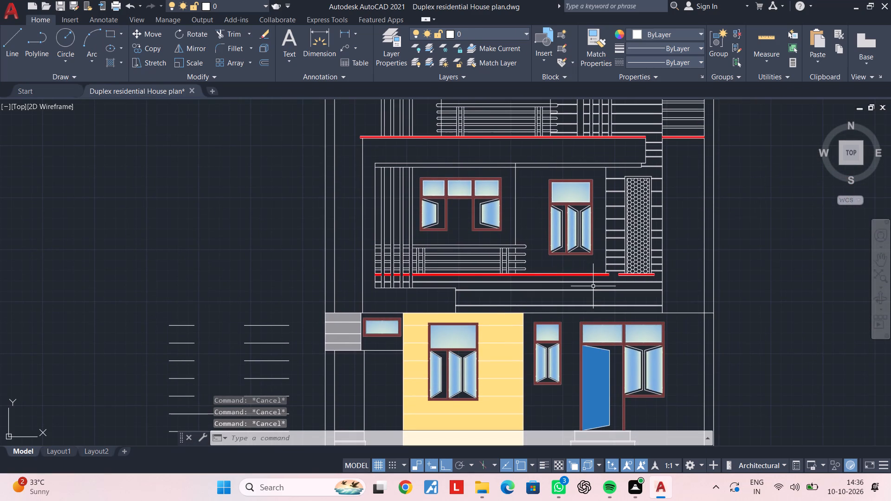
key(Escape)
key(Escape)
Solid-fill the long horizontal wall bands between the ground floor and the first-floor red line in true colour 147,149,152.
scroll(342, 343, up, 1)
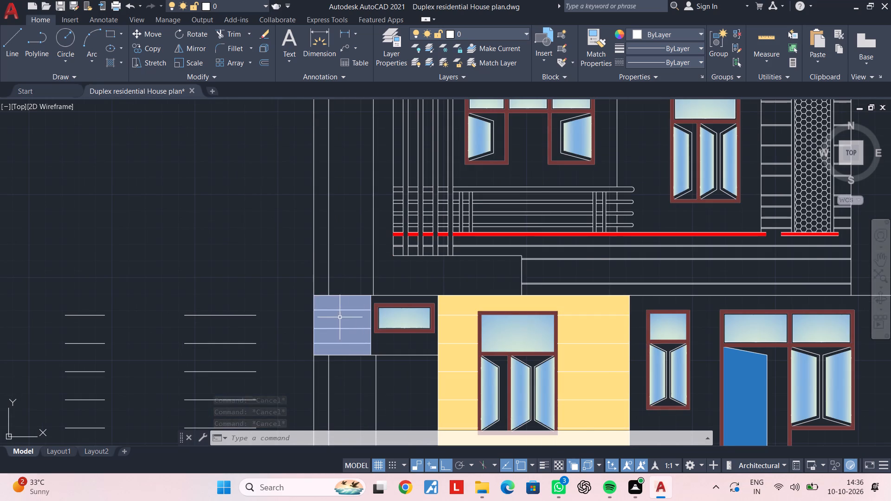
scroll(341, 321, up, 1)
click(338, 341)
key(Escape)
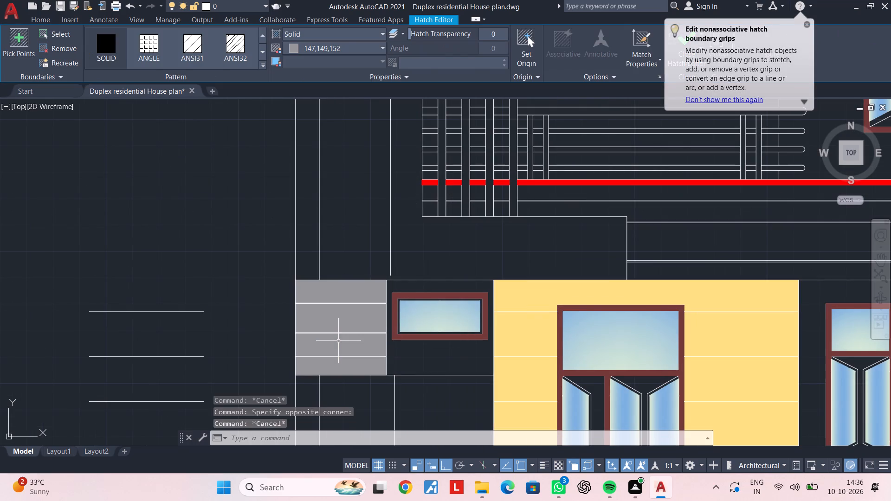
key(Escape)
text(H)
key(space)
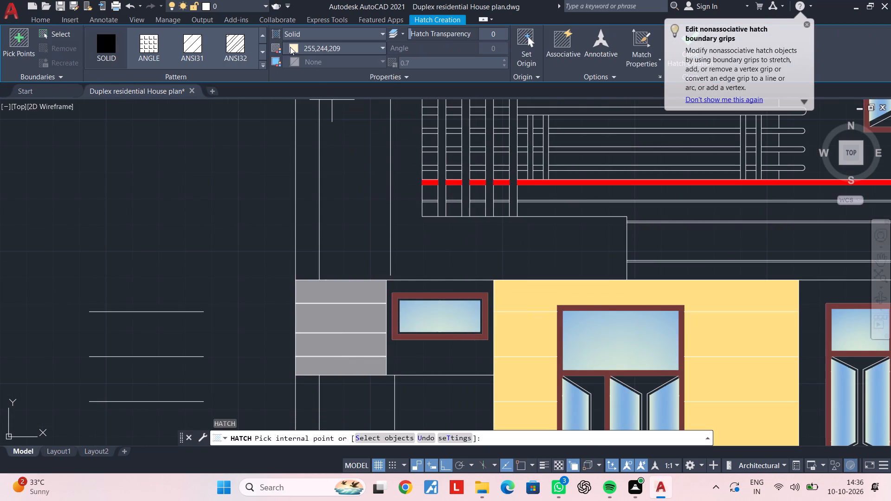
click(290, 47)
click(295, 134)
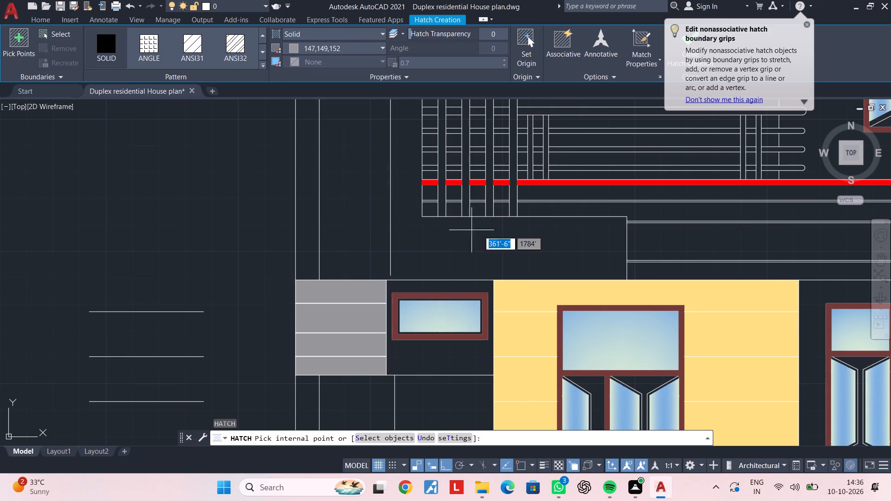
middle_drag(577, 246, 283, 223)
click(439, 219)
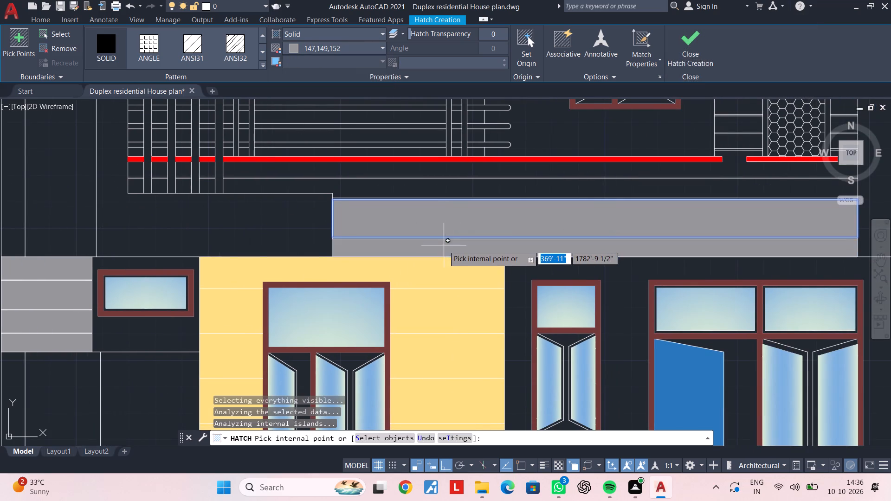
click(444, 245)
click(407, 188)
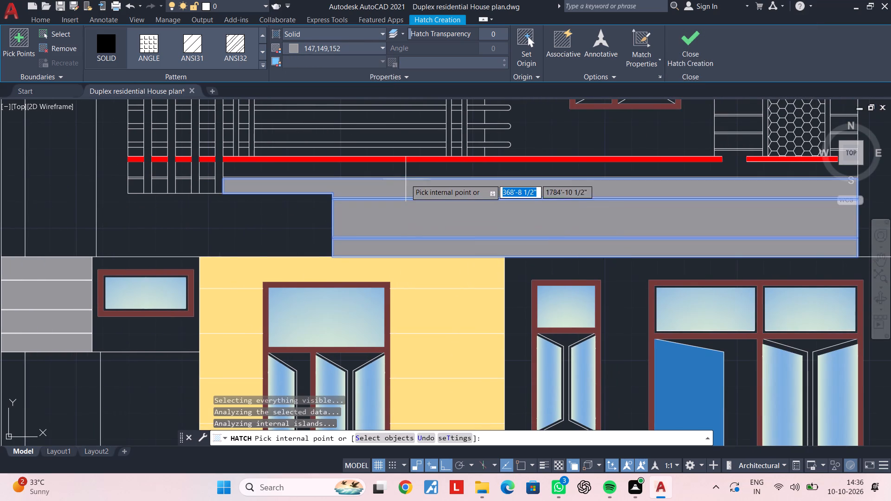
click(406, 172)
Add the eight small wall cells between the vertical bars, below the red line, to the 147,149,152 solid fill.
middle_drag(396, 180, 528, 236)
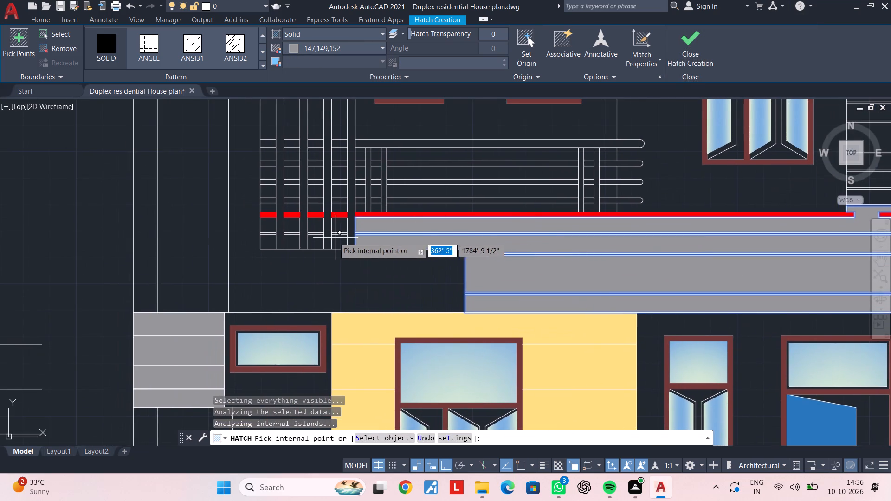
scroll(326, 238, up, 3)
scroll(400, 249, down, 2)
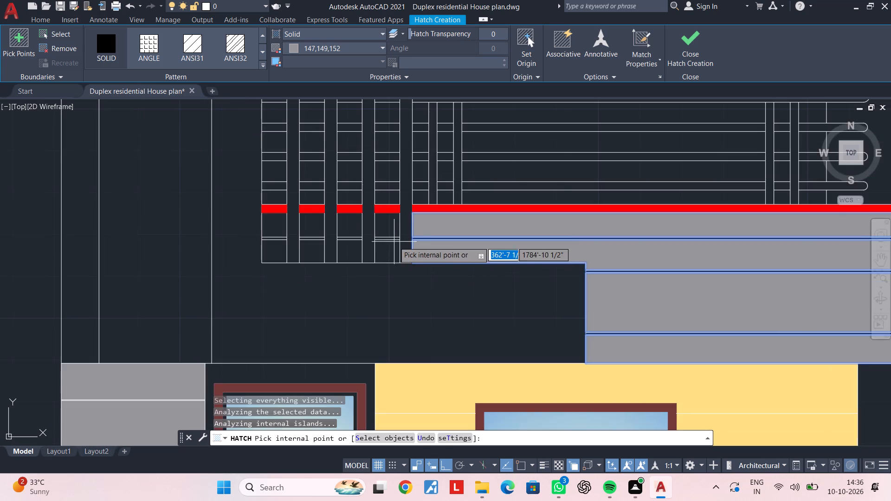
middle_drag(394, 241, 484, 255)
scroll(484, 255, up, 2)
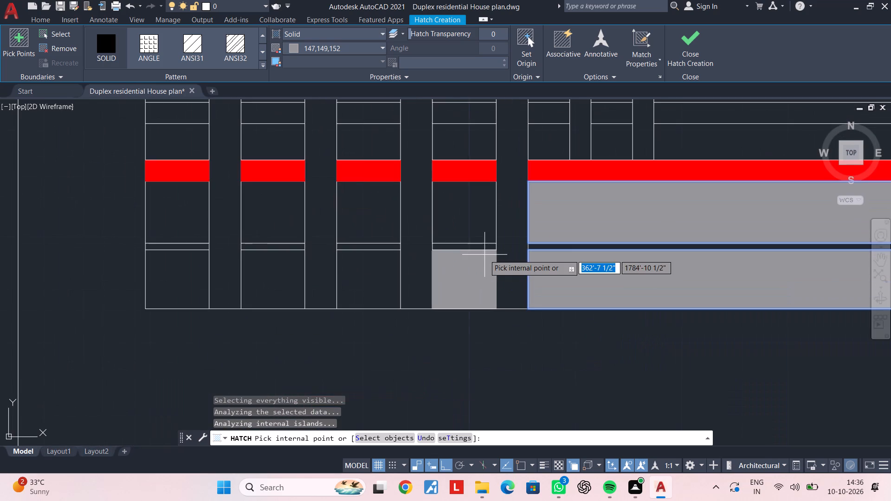
click(482, 265)
click(475, 222)
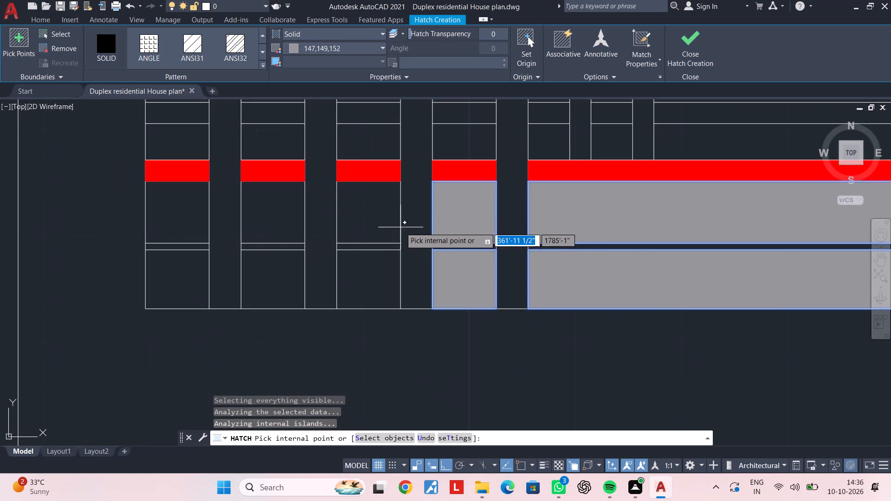
click(378, 225)
click(374, 286)
click(285, 269)
click(278, 211)
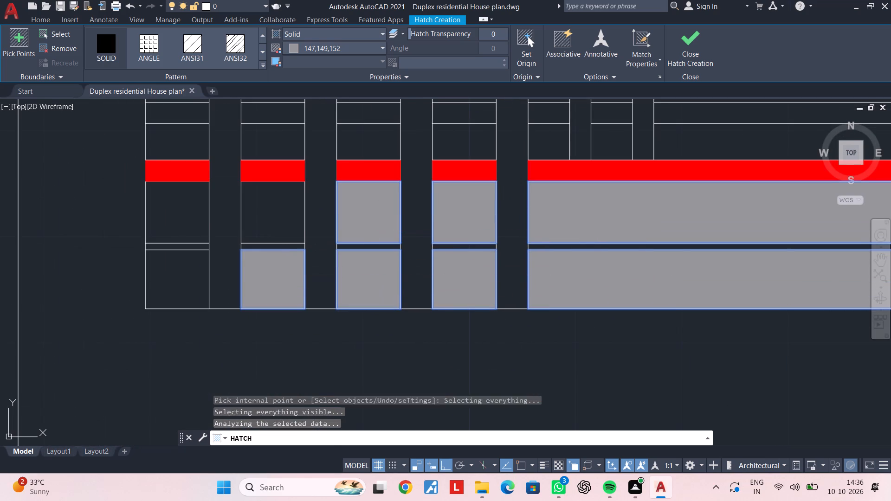
click(198, 220)
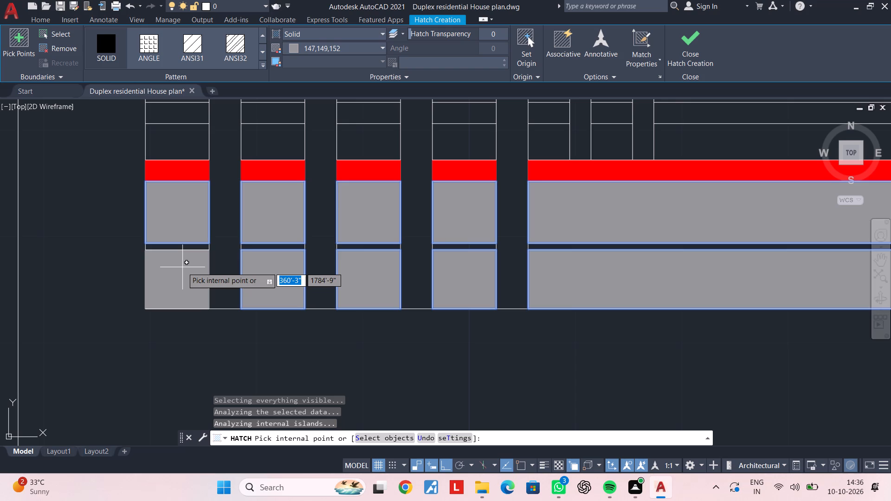
click(182, 267)
key(Escape)
key(Escape)
scroll(187, 270, down, 3)
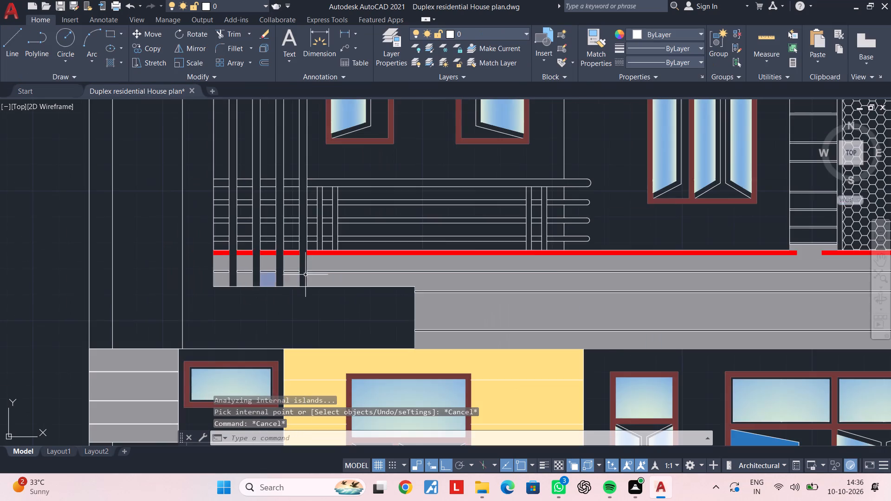
Hatch the narrow groove strip starting near the wall's stepped corner with the solid 147,149,152 fill.
scroll(305, 275, up, 2)
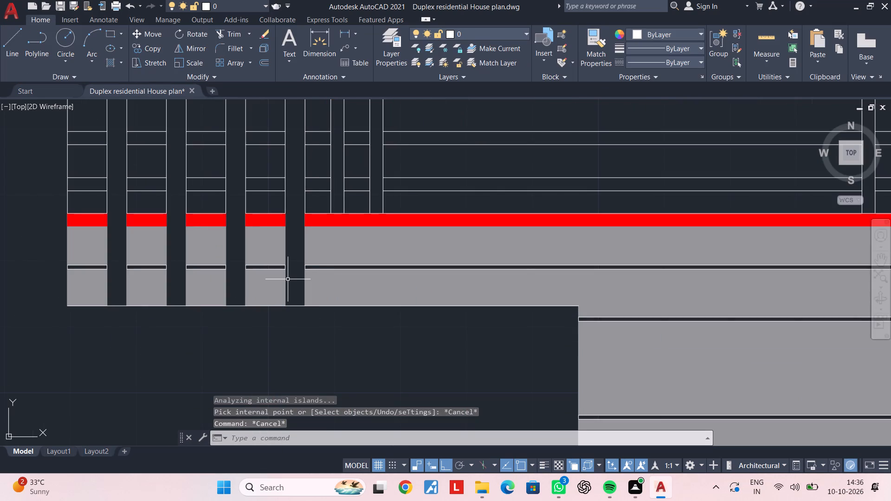
middle_drag(600, 283, 258, 224)
key(Escape)
scroll(514, 293, down, 1)
middle_drag(539, 297, 397, 273)
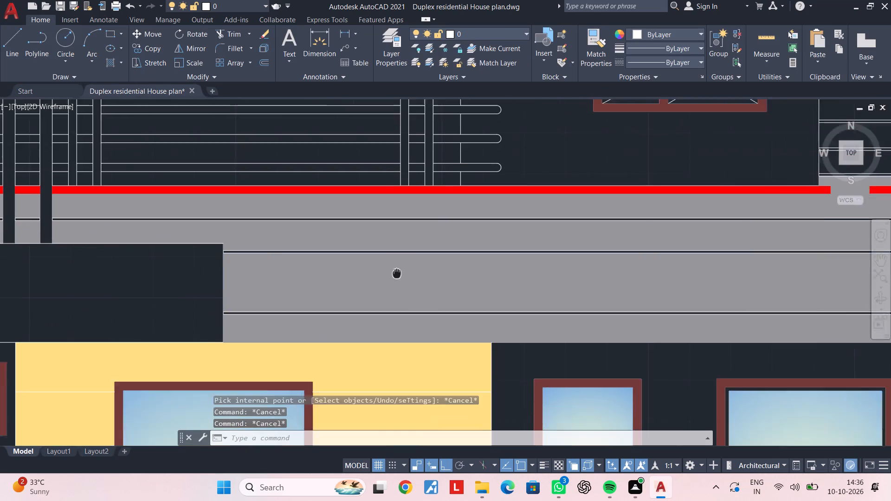
middle_drag(397, 273, 254, 255)
scroll(400, 277, down, 2)
middle_drag(423, 277, 569, 277)
scroll(432, 262, up, 2)
text(H)
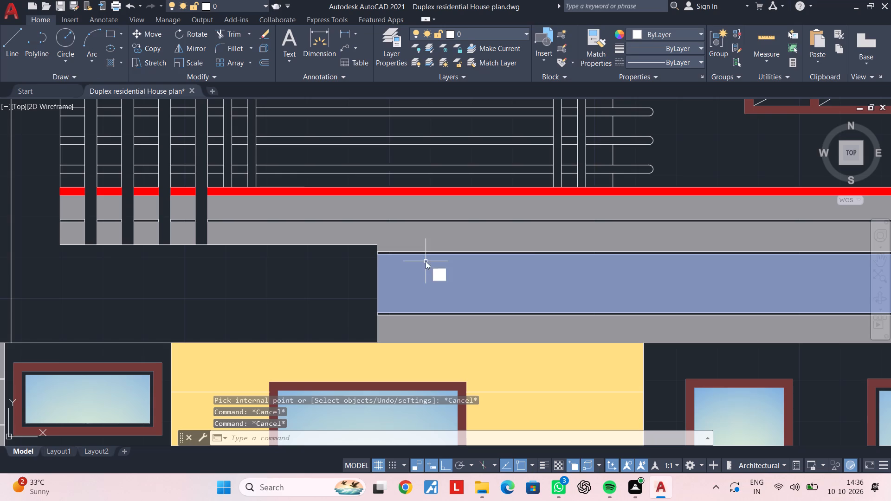
key(space)
scroll(418, 244, up, 5)
click(407, 296)
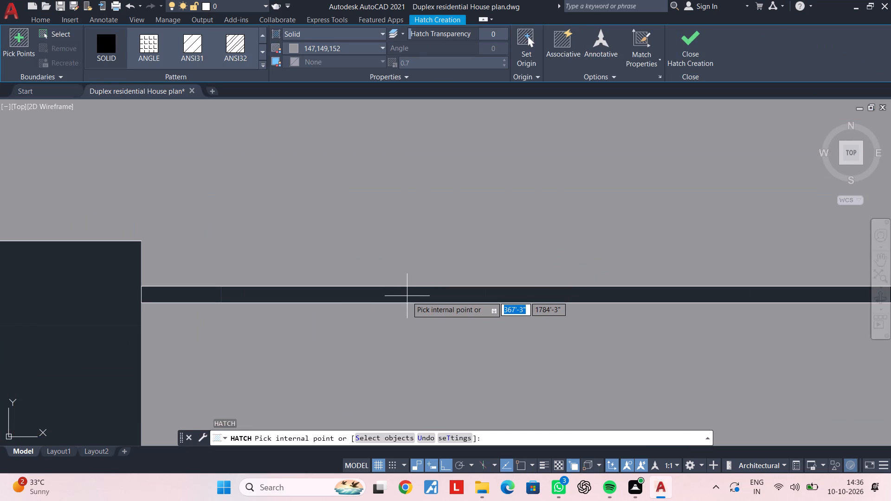
click(407, 295)
scroll(407, 295, down, 1)
click(410, 295)
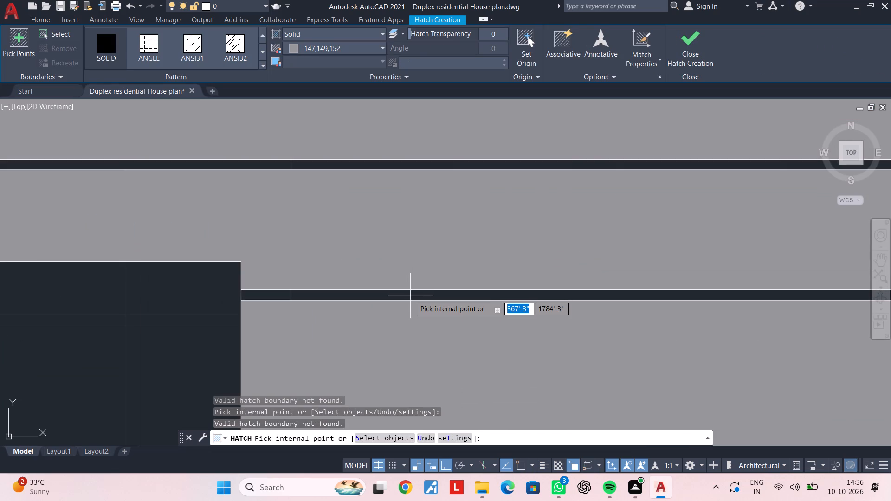
click(410, 295)
scroll(418, 295, down, 2)
middle_drag(436, 295, 370, 275)
scroll(379, 276, up, 1)
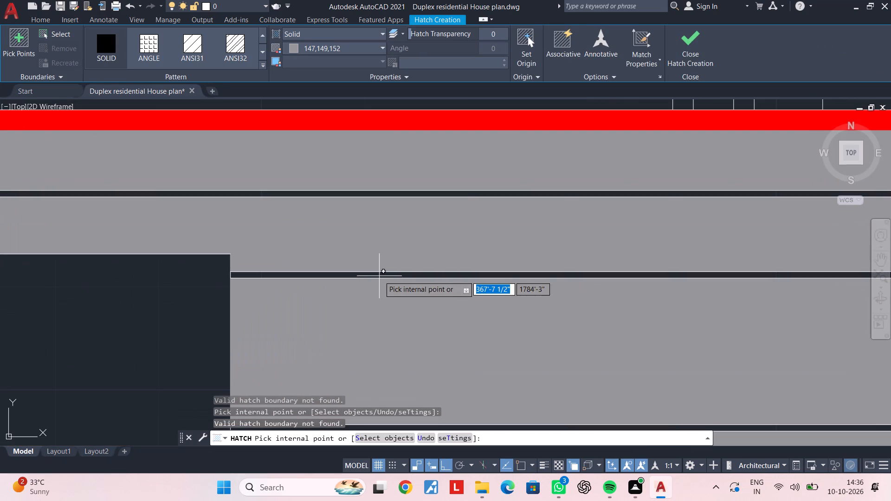
click(379, 276)
click(382, 276)
scroll(382, 276, down, 1)
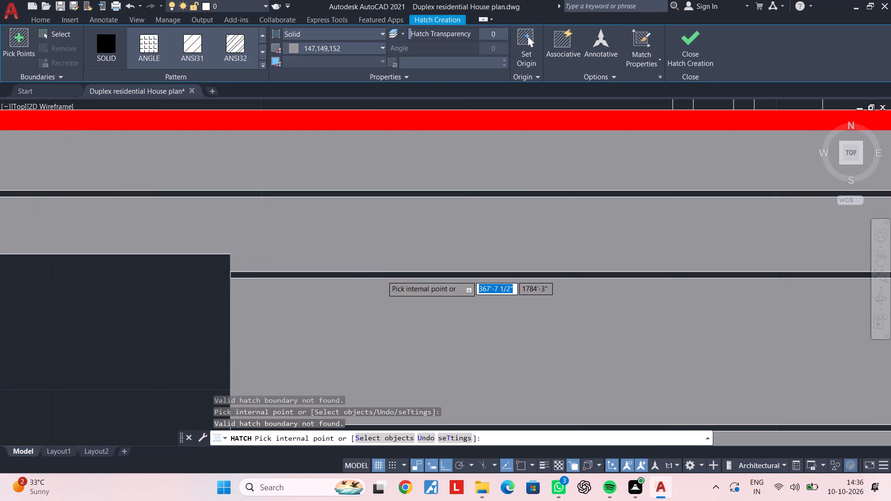
click(382, 276)
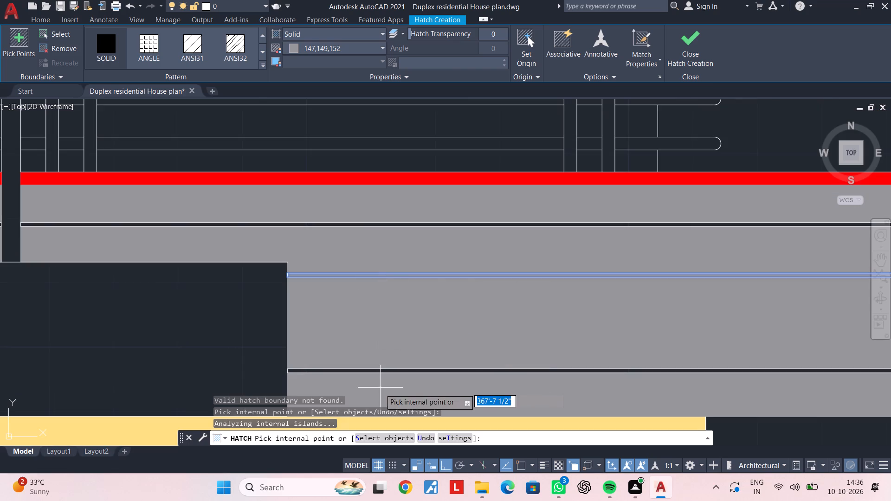
Solid-fill the lowest long groove strip and the long one just below the red line in the same grey.
middle_drag(381, 338, 372, 253)
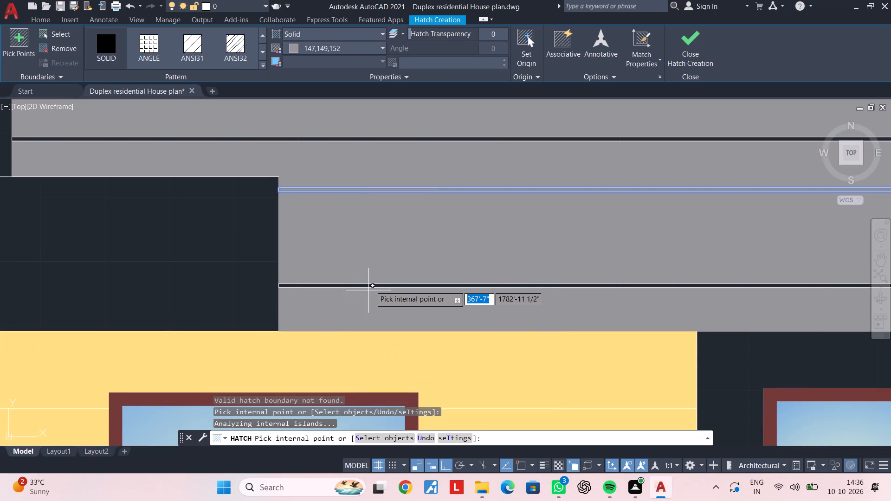
click(371, 285)
scroll(373, 280, down, 1)
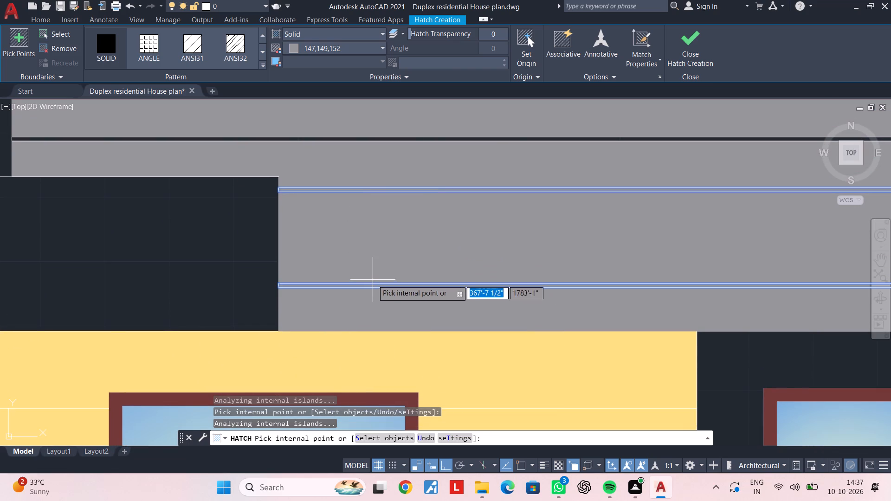
middle_drag(365, 194, 359, 274)
scroll(363, 270, up, 1)
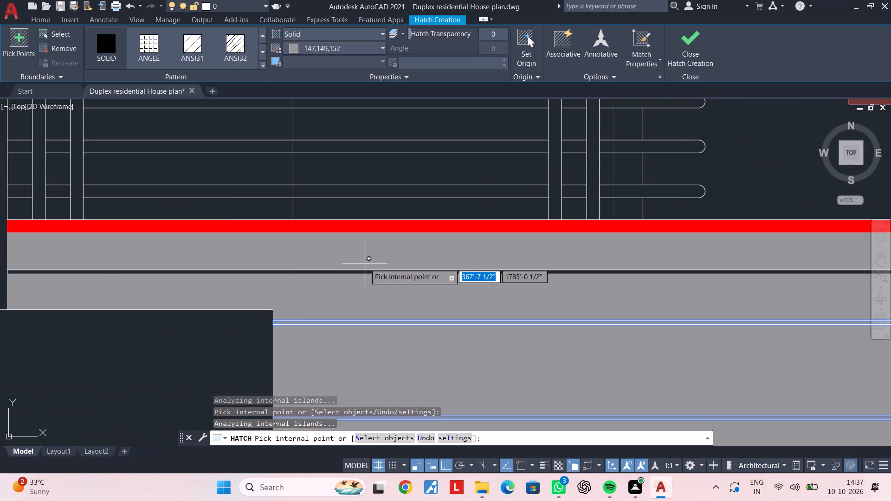
click(364, 273)
key(Escape)
scroll(364, 273, down, 2)
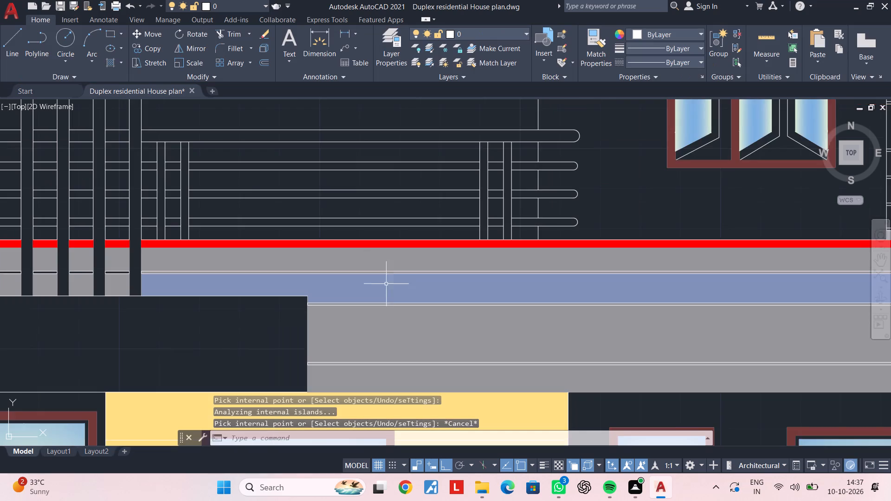
Solid-fill the four short groove strips between the vertical bars below the red line in colour 147,149,152.
middle_drag(407, 285, 598, 283)
middle_drag(284, 271, 490, 275)
key(space)
scroll(524, 272, up, 2)
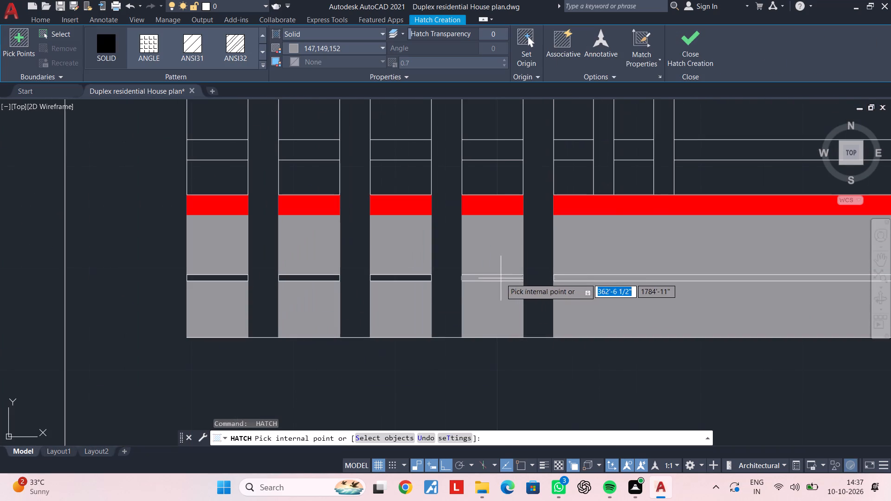
click(501, 278)
click(387, 276)
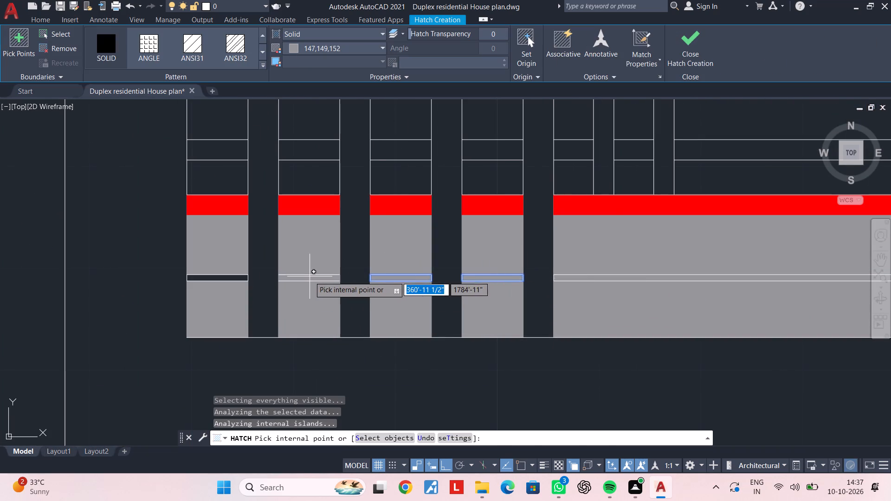
click(310, 276)
click(222, 277)
key(Escape)
Solid-fill the lower four cells and four groove strips of the narrow wall column right of the honeycomb screen in colour 147,149,152.
scroll(397, 287, down, 2)
middle_drag(482, 291, 265, 265)
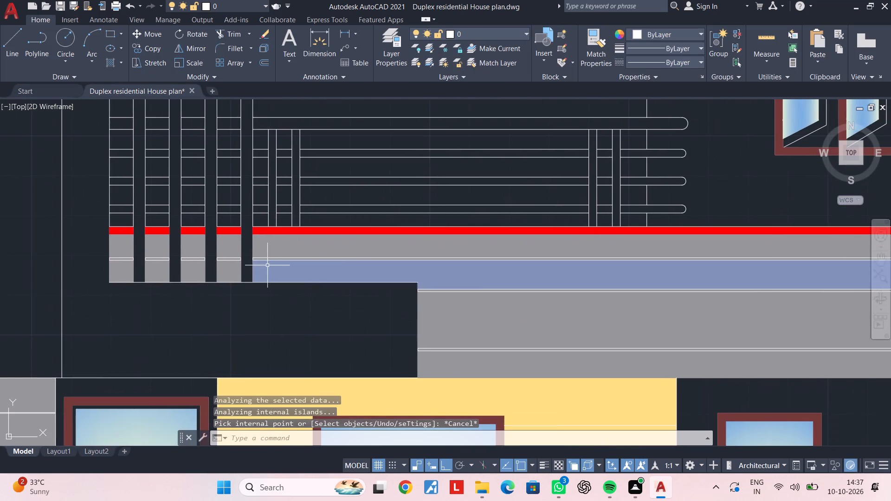
middle_drag(584, 295, 310, 277)
scroll(561, 297, down, 2)
middle_drag(555, 297, 368, 289)
key(Escape)
key(Escape)
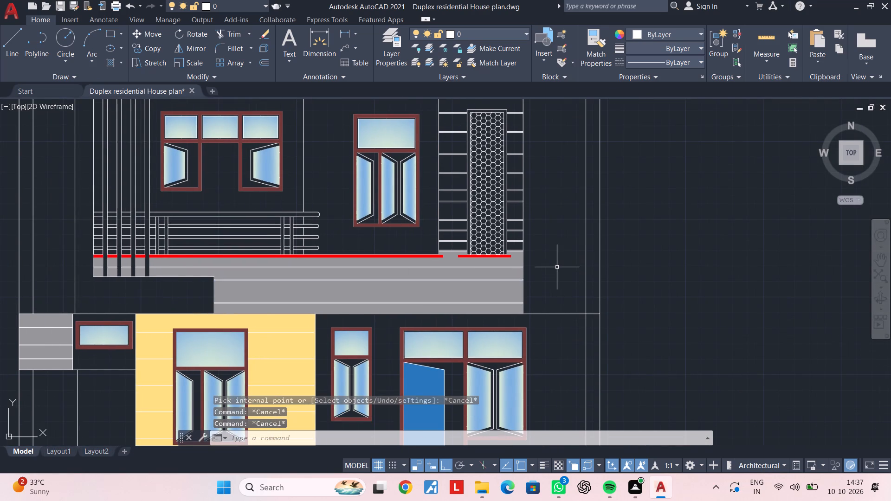
key(space)
scroll(517, 256, up, 4)
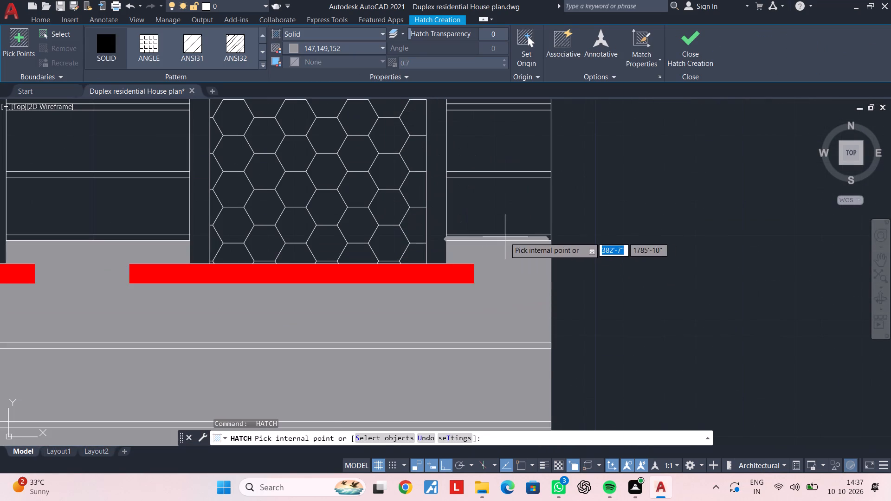
click(505, 237)
click(505, 222)
click(505, 165)
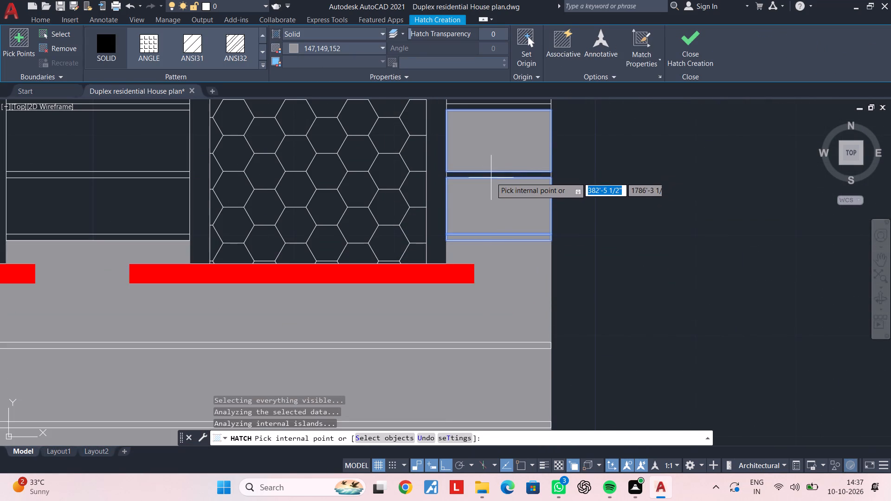
click(491, 174)
scroll(491, 174, down, 2)
middle_drag(497, 180, 485, 301)
scroll(484, 263, up, 1)
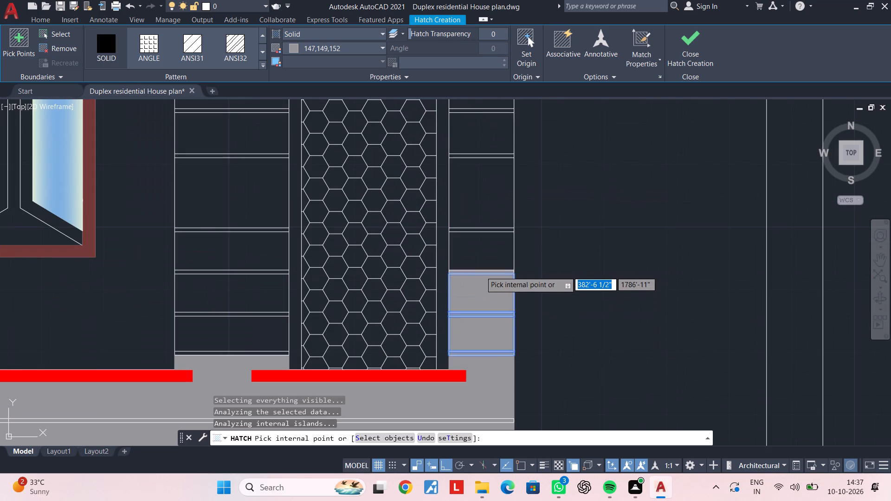
click(481, 271)
click(481, 254)
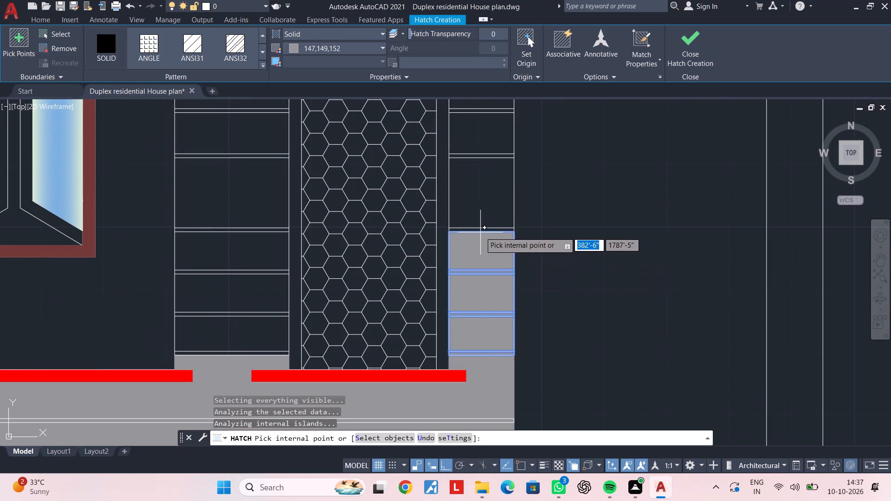
click(480, 231)
click(480, 212)
Fill the rest of that column's cells and groove strips in the same grey, including the stepped band above the honeycomb screen.
middle_drag(480, 202, 470, 339)
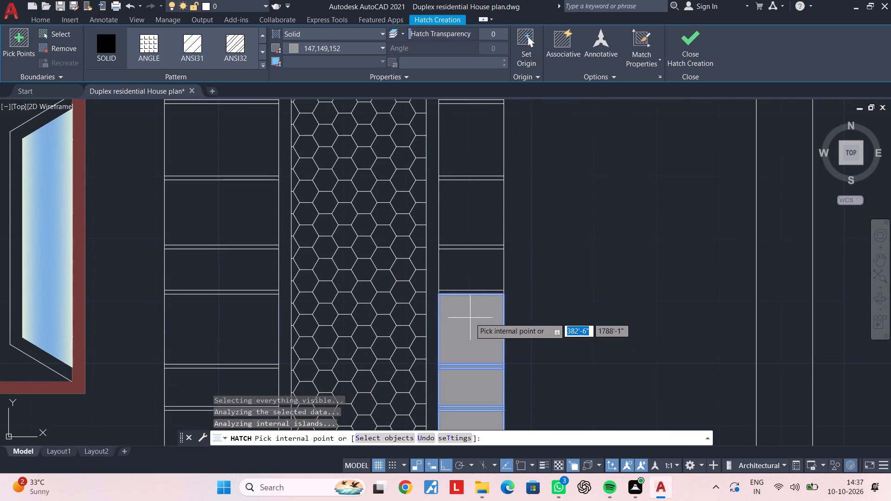
click(465, 292)
click(469, 278)
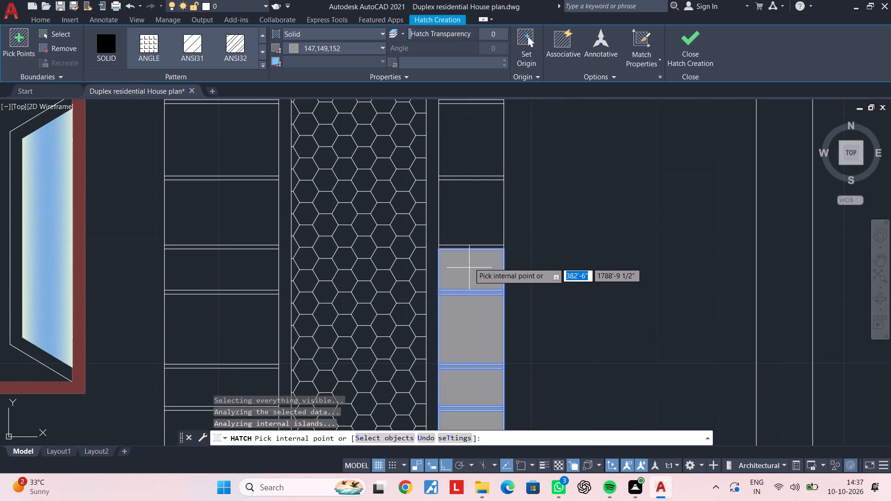
click(469, 247)
middle_drag(473, 221, 467, 290)
click(465, 286)
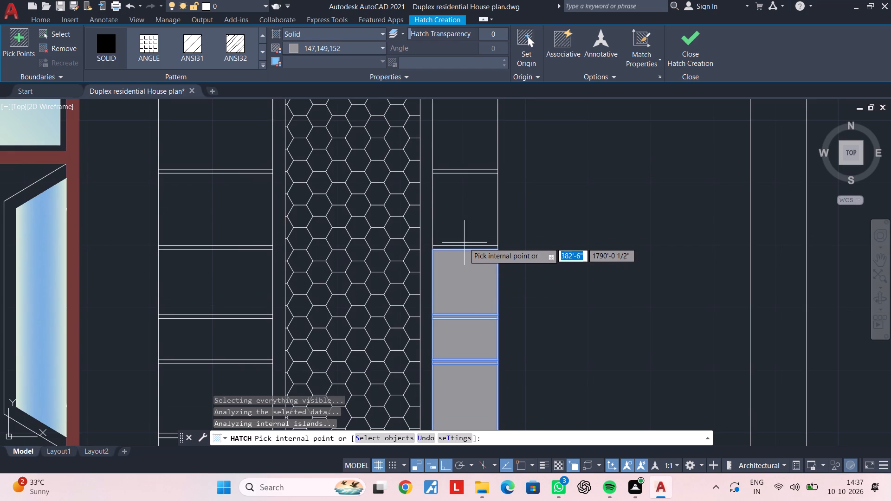
click(462, 249)
click(463, 213)
middle_drag(463, 210, 459, 299)
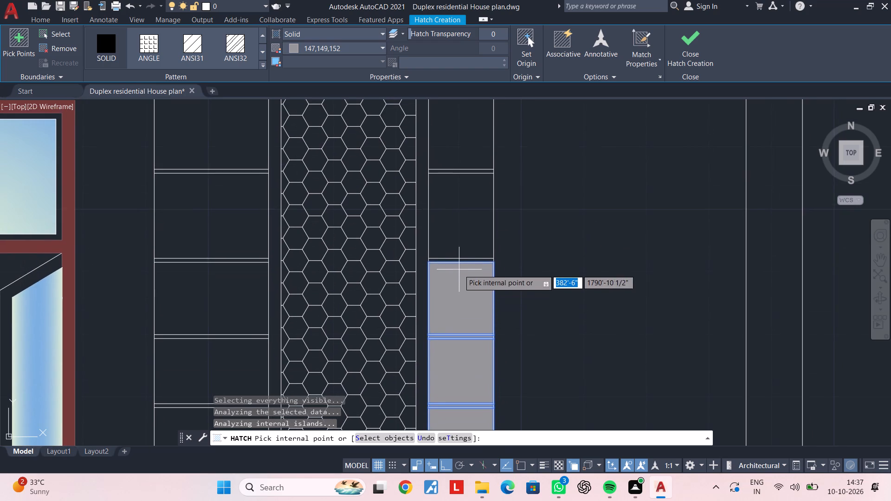
click(459, 257)
click(459, 259)
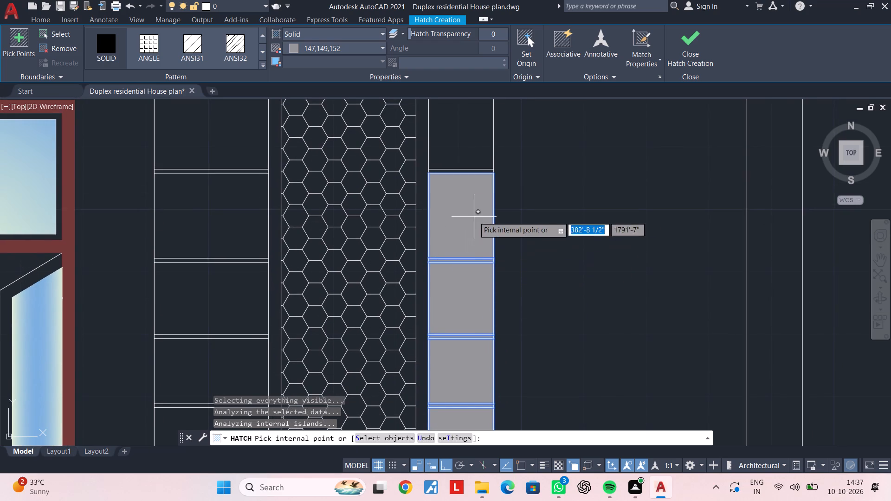
middle_drag(474, 217, 463, 303)
click(463, 259)
click(459, 228)
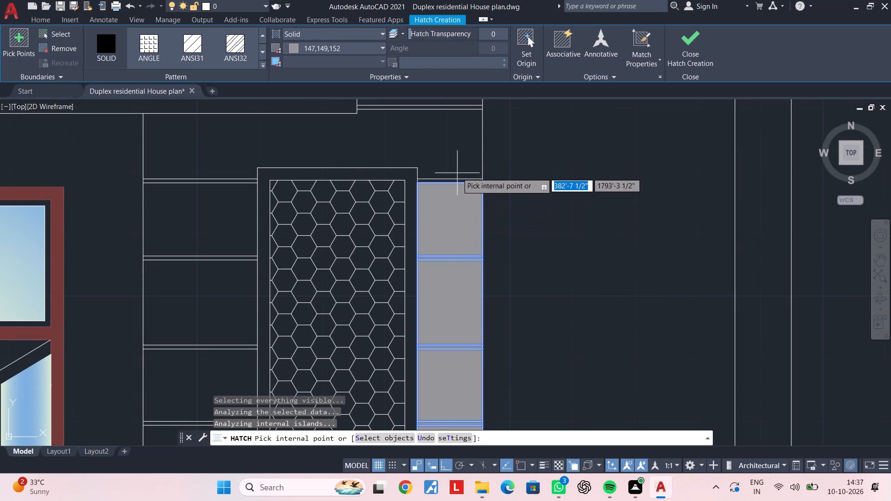
click(452, 182)
click(461, 163)
Add the nine cells of the wall column between the three-panel window and the honeycomb screen to the 147,149,152 solid fill.
scroll(446, 197, down, 2)
middle_drag(448, 207, 528, 180)
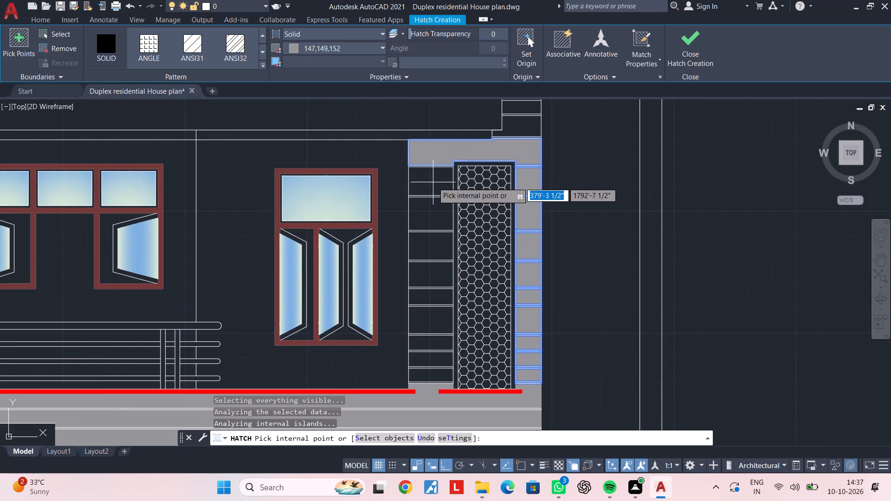
scroll(433, 178, up, 1)
click(433, 176)
click(430, 238)
middle_drag(431, 304, 435, 221)
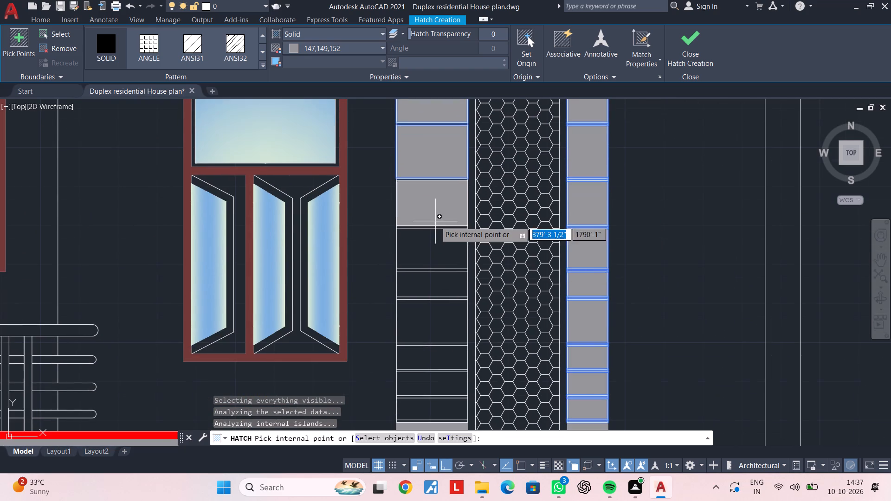
click(435, 260)
click(439, 216)
click(439, 288)
click(436, 324)
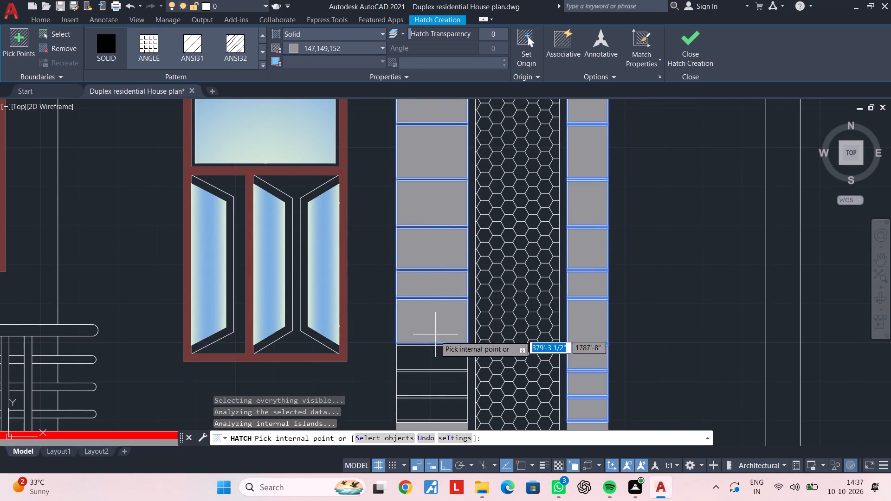
click(434, 350)
click(429, 388)
click(431, 405)
Solid-fill the lowest four groove strips of the wall column left of the honeycomb screen in the same grey.
middle_drag(434, 394, 430, 319)
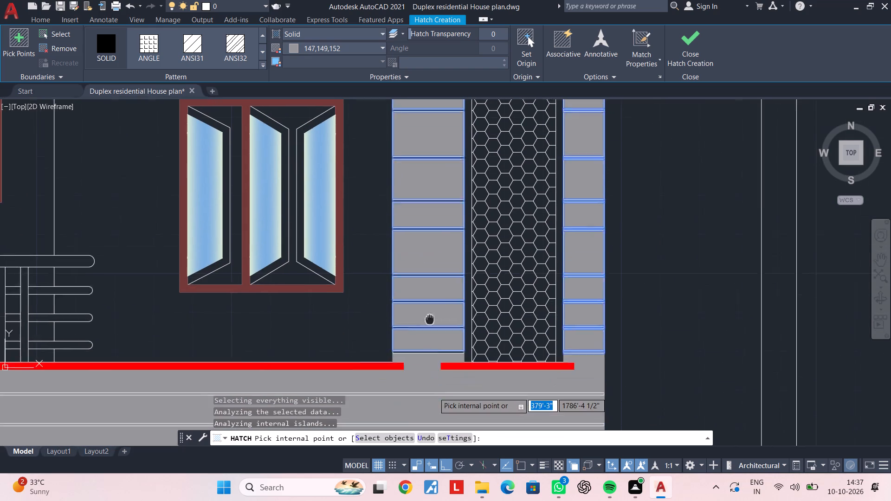
middle_drag(430, 319, 429, 306)
scroll(429, 332, up, 2)
click(429, 338)
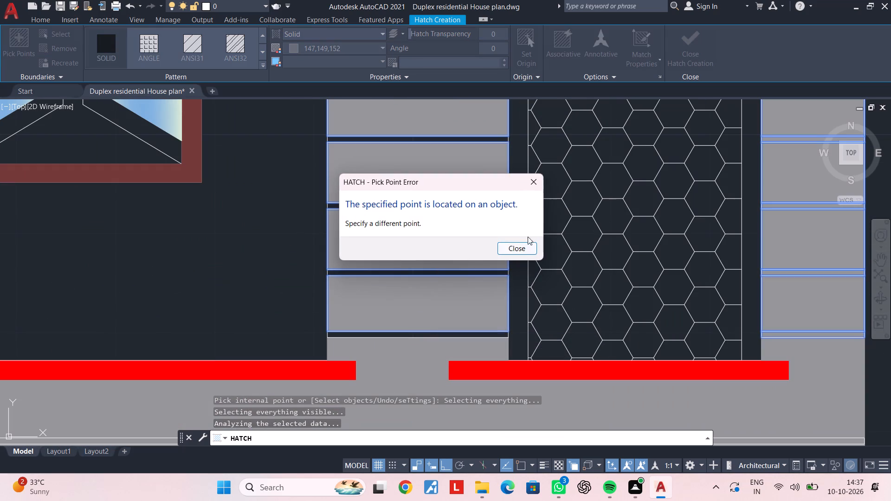
click(536, 182)
click(465, 335)
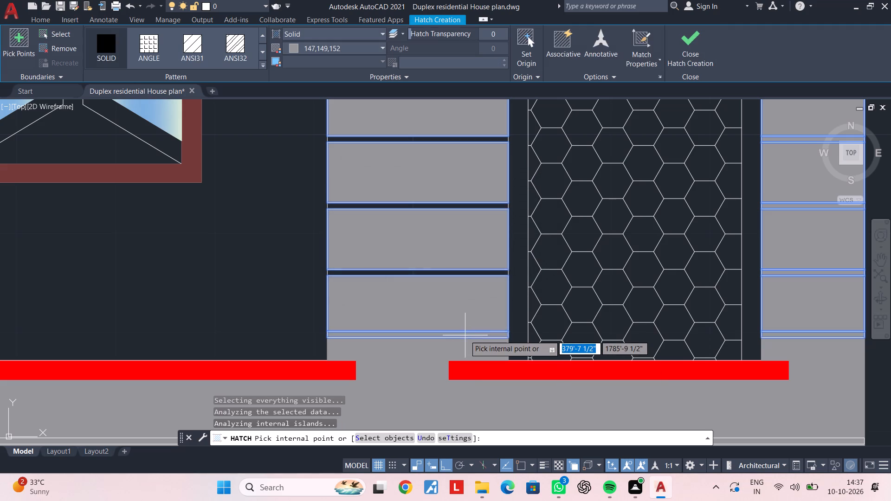
click(455, 270)
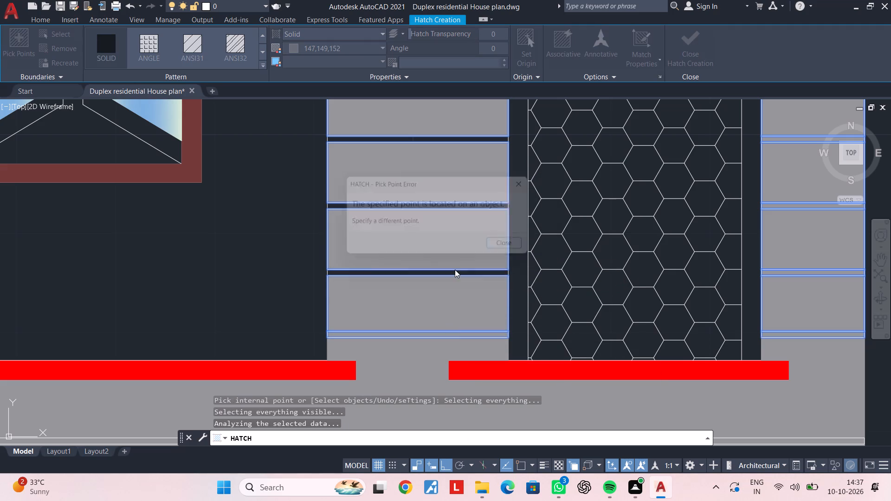
click(525, 176)
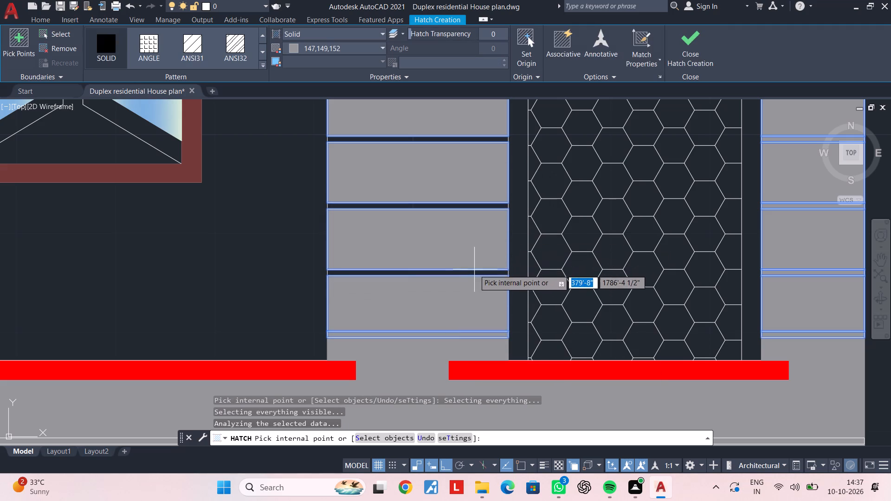
click(473, 273)
middle_drag(472, 196, 463, 285)
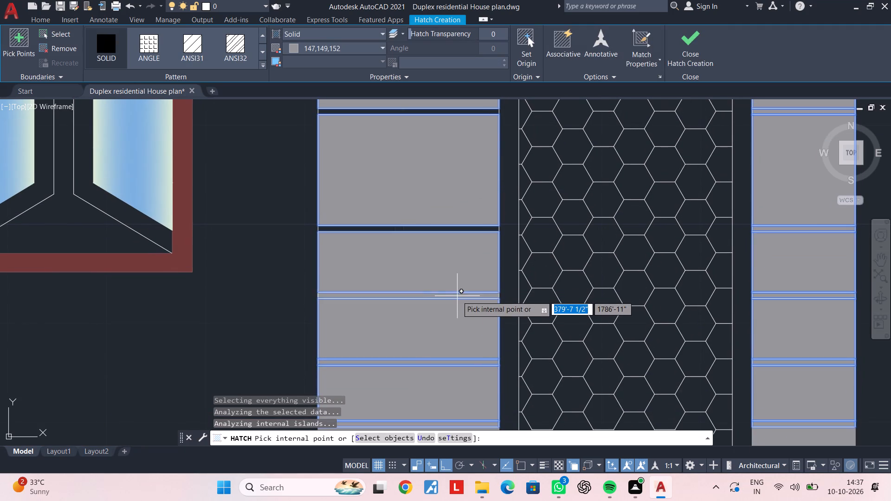
click(457, 296)
middle_drag(457, 234, 454, 300)
click(452, 295)
Fill the upper six groove strips of the column left of the honeycomb screen with the solid 147,149,152 hatch.
middle_drag(452, 230, 454, 325)
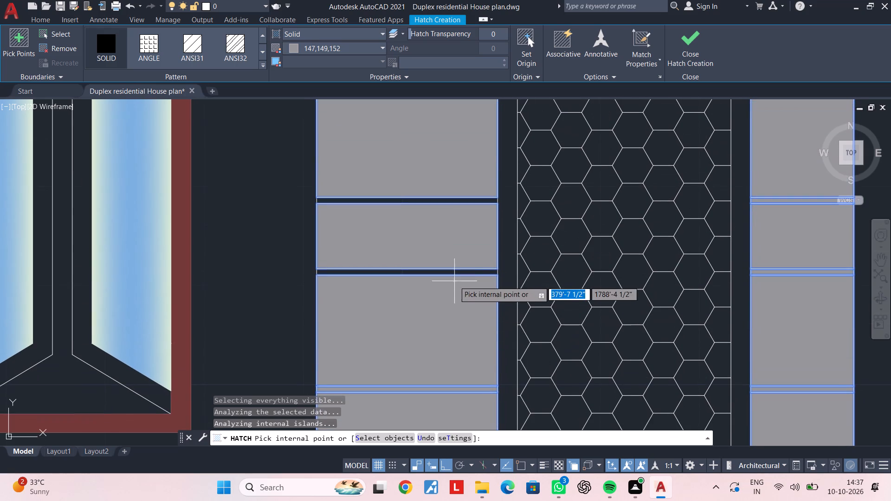
click(454, 272)
middle_drag(454, 259, 452, 385)
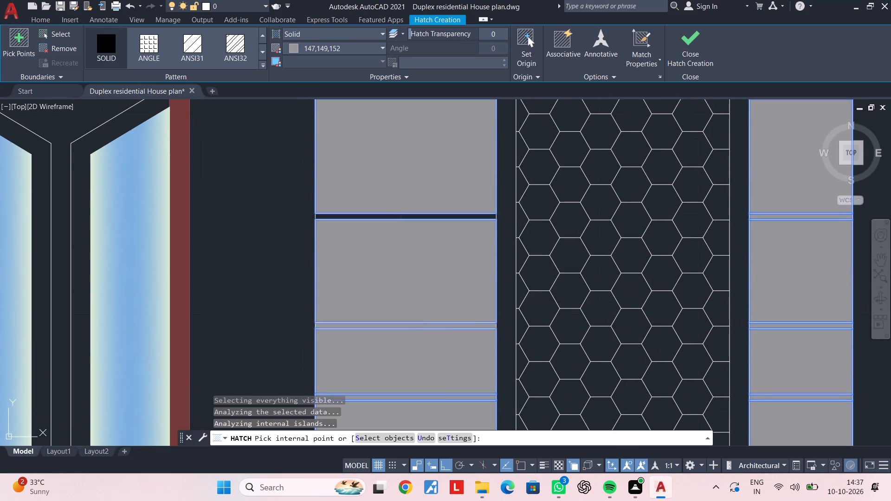
click(451, 323)
middle_drag(452, 270, 444, 365)
click(447, 308)
middle_drag(447, 292, 445, 378)
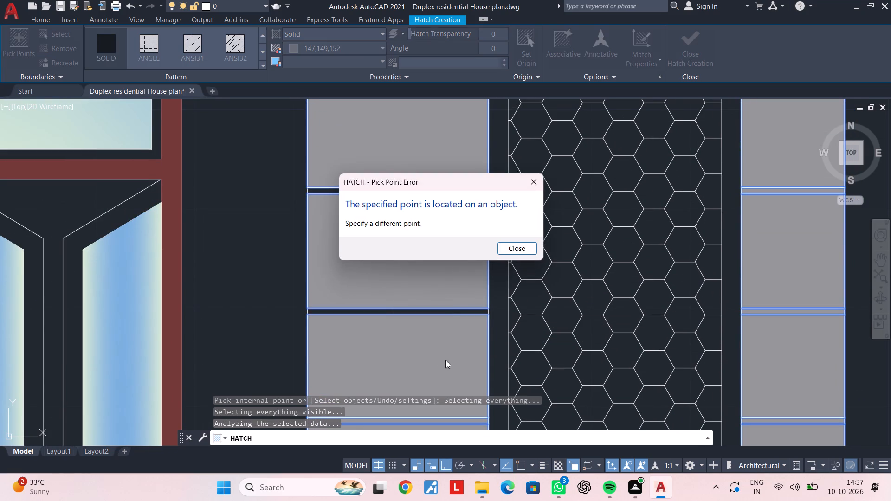
click(504, 251)
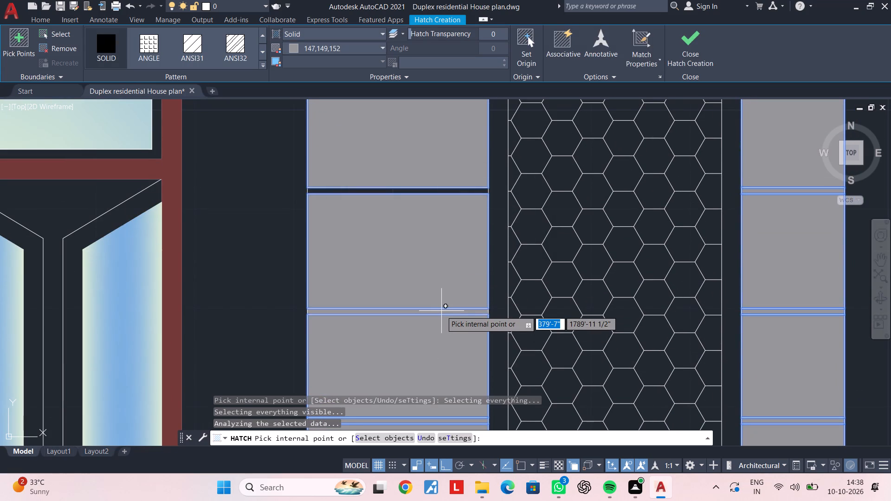
click(441, 311)
middle_drag(441, 248, 431, 368)
click(426, 313)
middle_drag(426, 258, 422, 366)
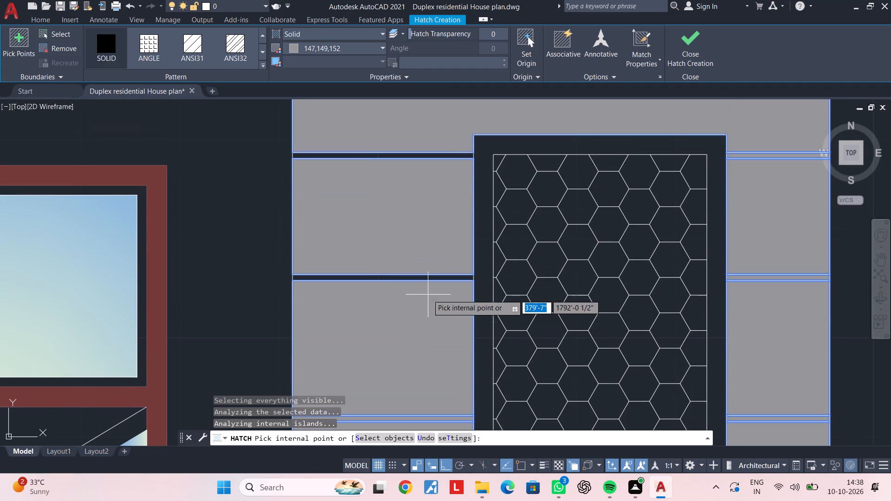
click(427, 277)
middle_drag(424, 204, 407, 327)
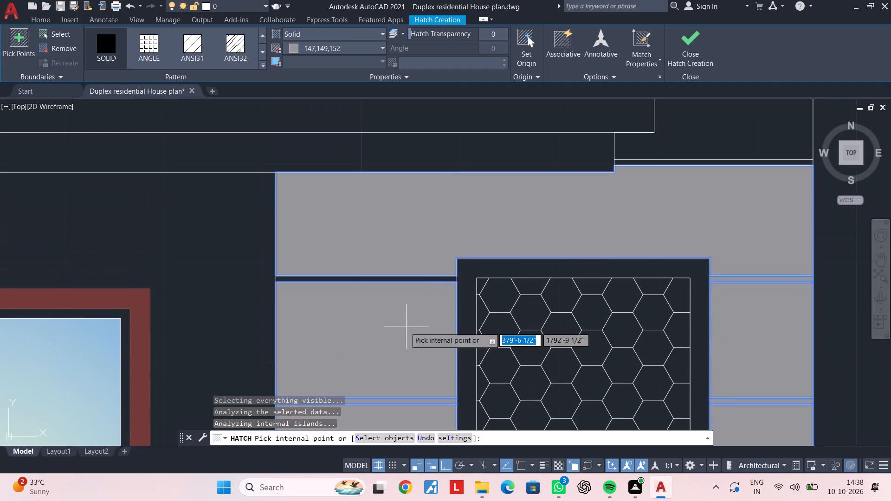
click(403, 282)
Solid-fill the cells and groove strips of the narrow wall neck above the honeycomb screen, up through the L-shaped band at the red line.
scroll(435, 257, down, 3)
scroll(526, 224, up, 1)
middle_drag(510, 225, 496, 266)
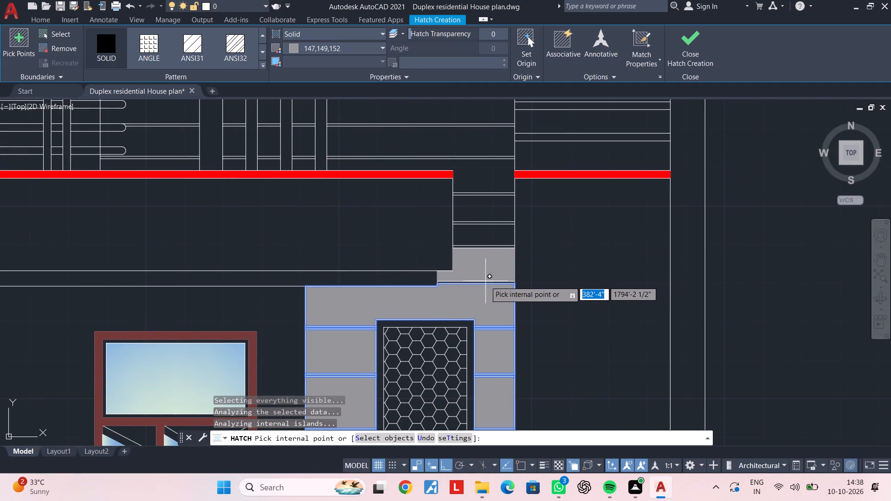
scroll(485, 285, up, 2)
click(484, 278)
click(488, 249)
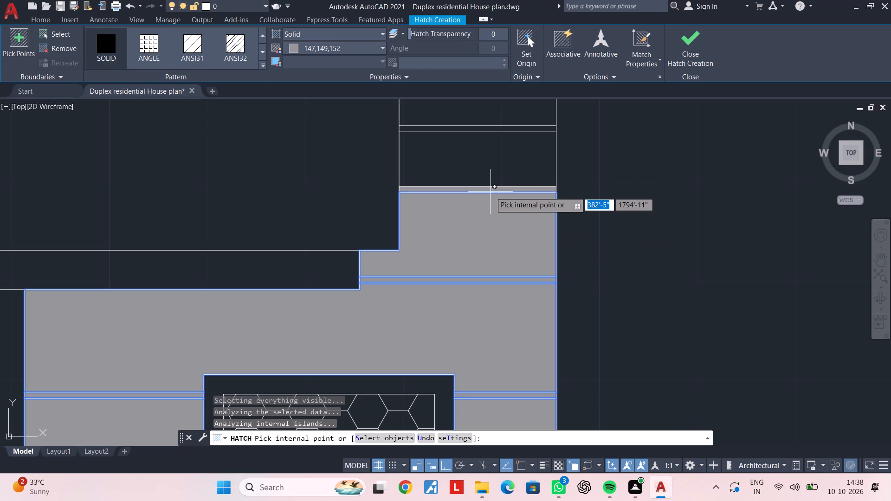
click(491, 192)
click(487, 161)
middle_drag(491, 184, 476, 347)
click(469, 291)
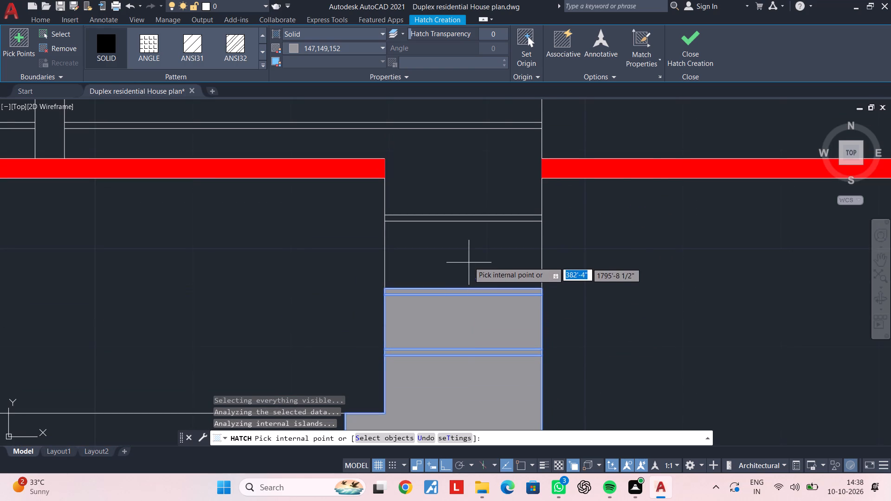
click(469, 261)
click(467, 219)
click(466, 192)
middle_drag(466, 227, 451, 389)
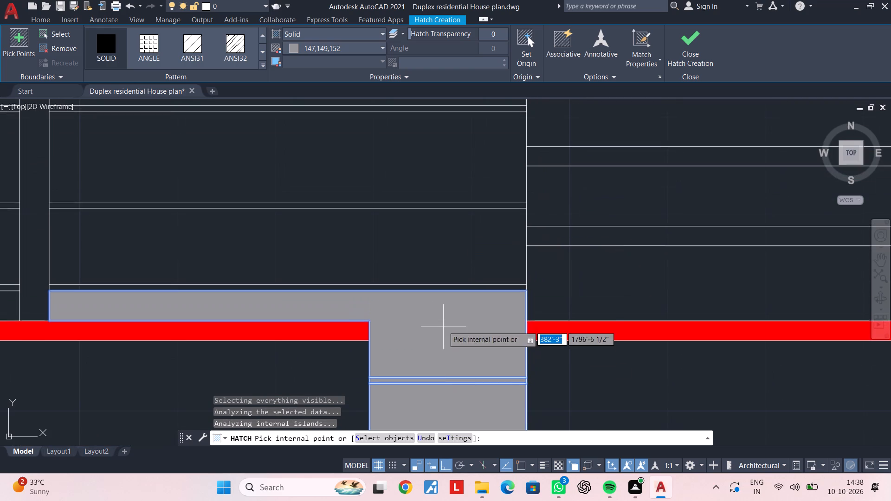
Solid-fill the remaining bands and groove strips of the wide wall block above the L-shaped band, up to the upper red line.
click(445, 287)
click(450, 262)
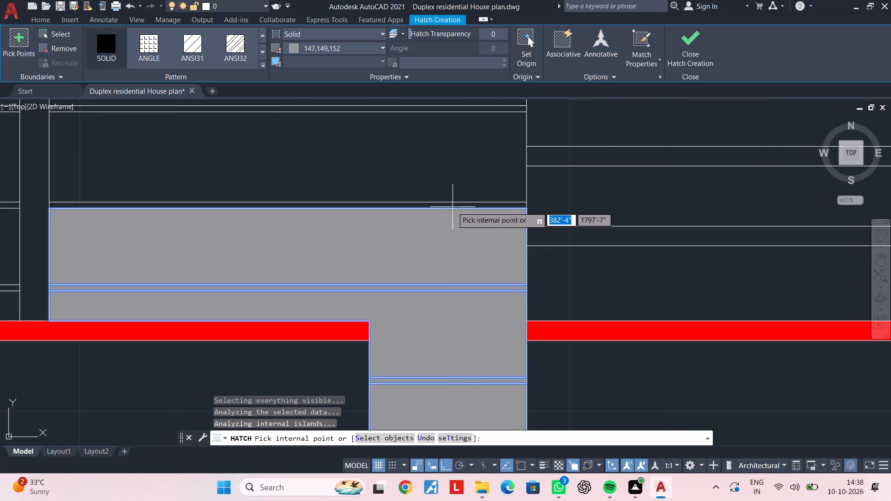
click(452, 206)
middle_drag(454, 207, 441, 331)
click(435, 286)
click(441, 232)
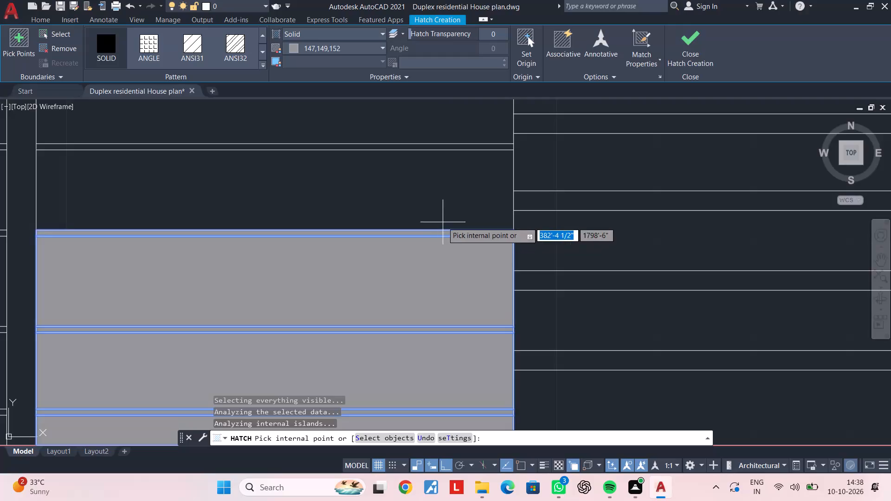
middle_drag(443, 222, 449, 369)
click(445, 345)
click(449, 290)
click(448, 292)
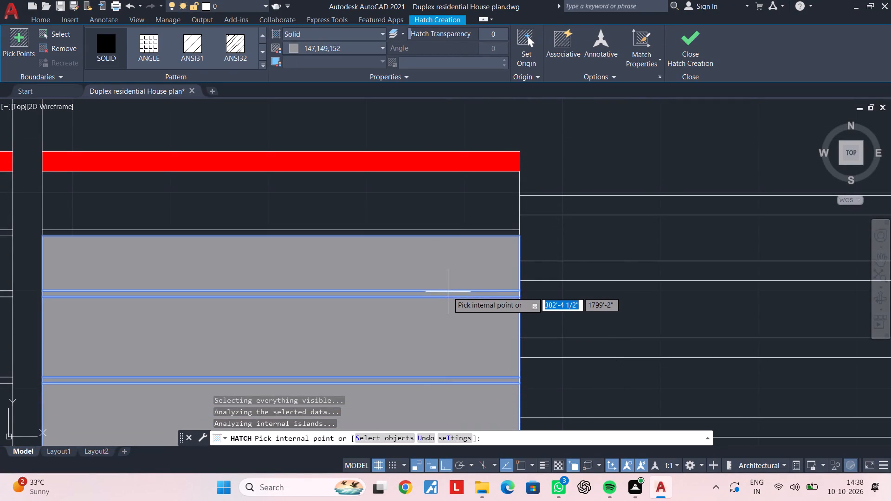
click(457, 232)
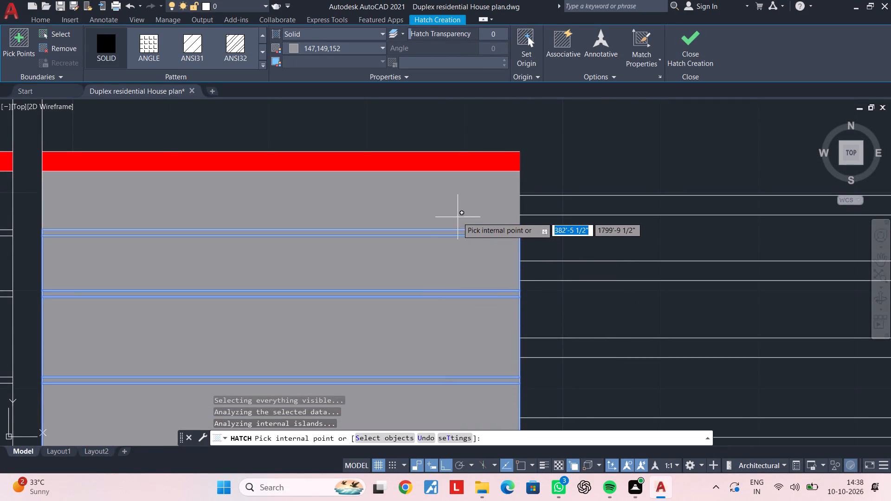
click(458, 217)
Fill the cells and groove strips of the narrow wall strip nearest the wide block, between the two red lines, with solid 147,149,152.
scroll(400, 261, down, 2)
middle_drag(398, 265, 626, 263)
scroll(465, 250, up, 2)
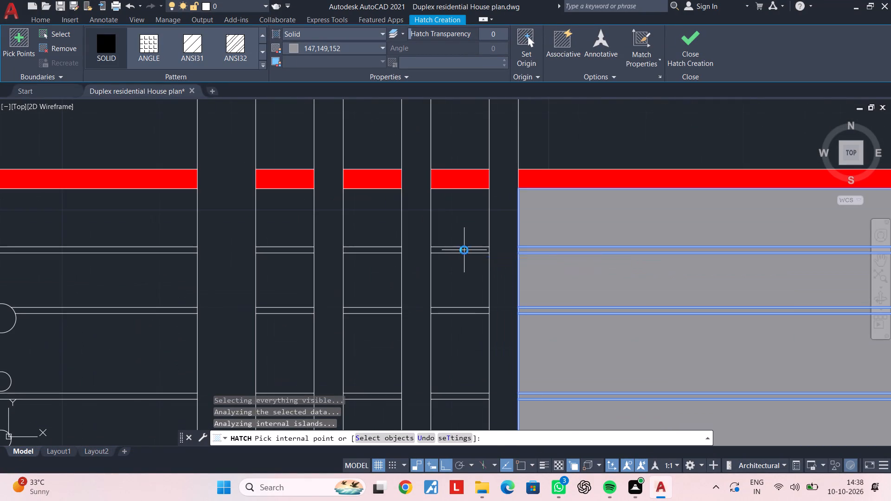
click(464, 250)
click(464, 222)
click(458, 277)
click(459, 308)
click(460, 325)
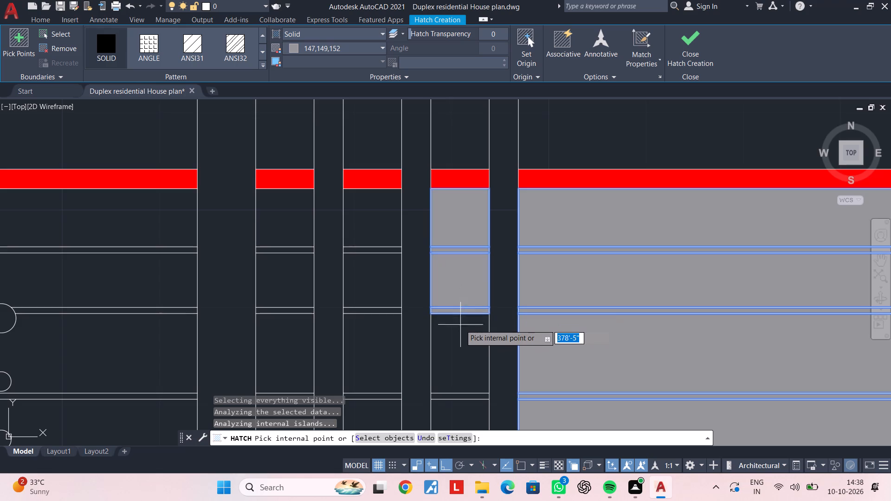
middle_drag(463, 342, 456, 233)
click(454, 288)
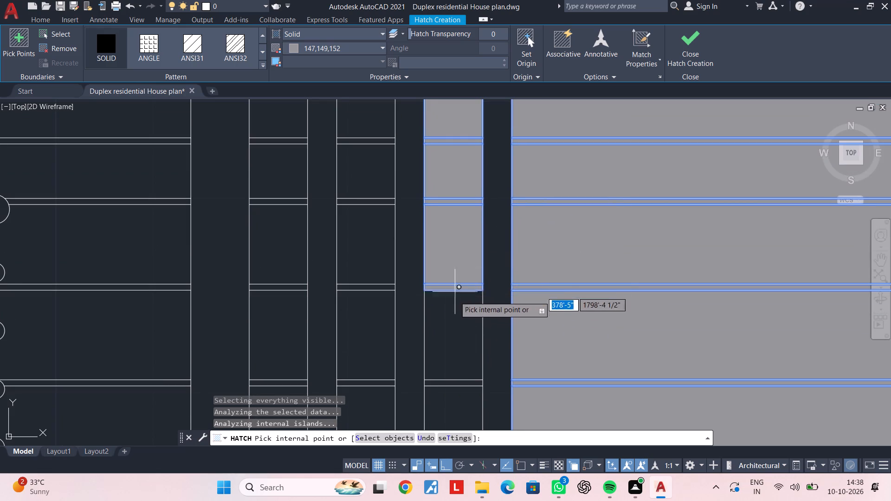
click(455, 307)
middle_drag(454, 320, 463, 226)
click(462, 288)
click(461, 311)
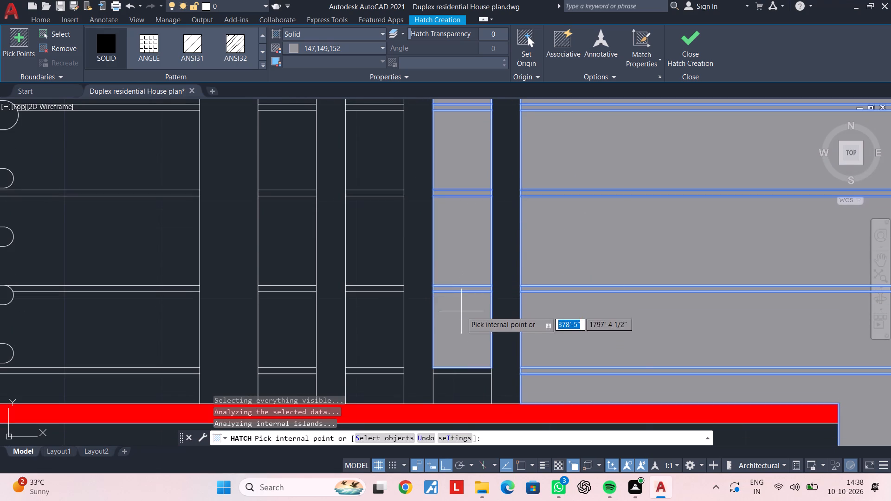
click(460, 371)
click(459, 384)
Fill the cells and groove strips of the middle narrow wall strip between the vertical fins with the same grey.
click(384, 394)
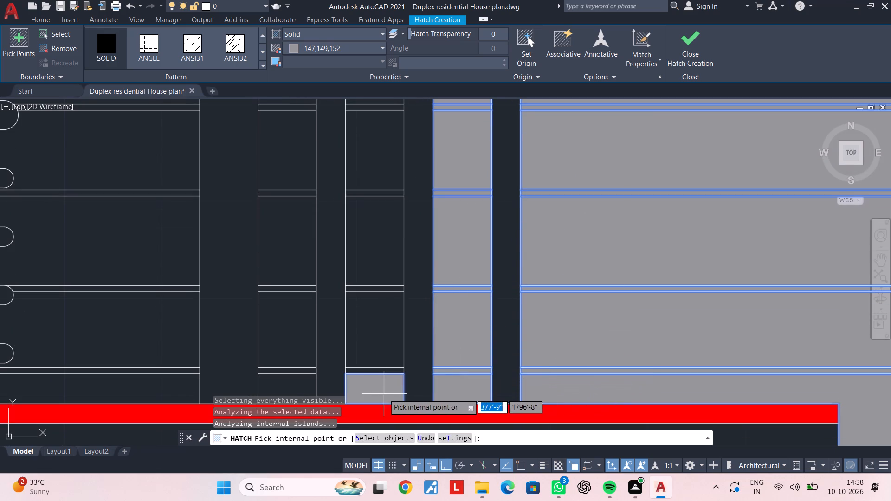
click(381, 368)
click(381, 347)
click(381, 287)
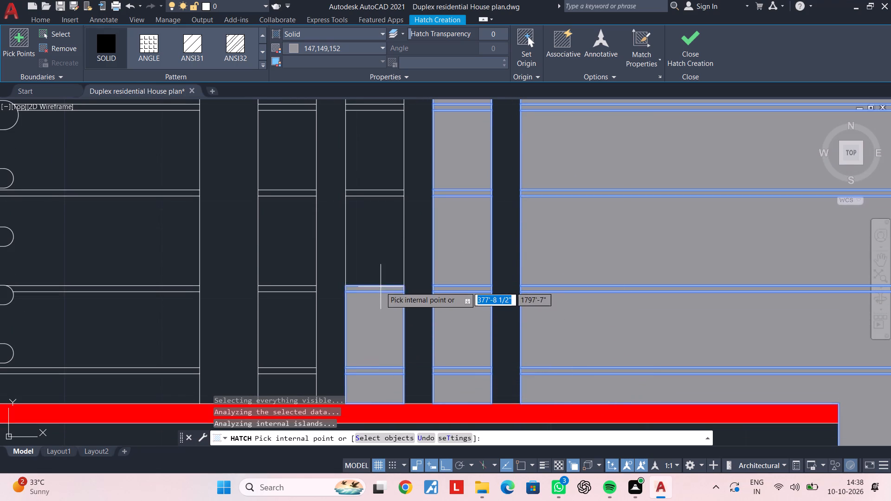
click(381, 237)
click(381, 198)
click(377, 192)
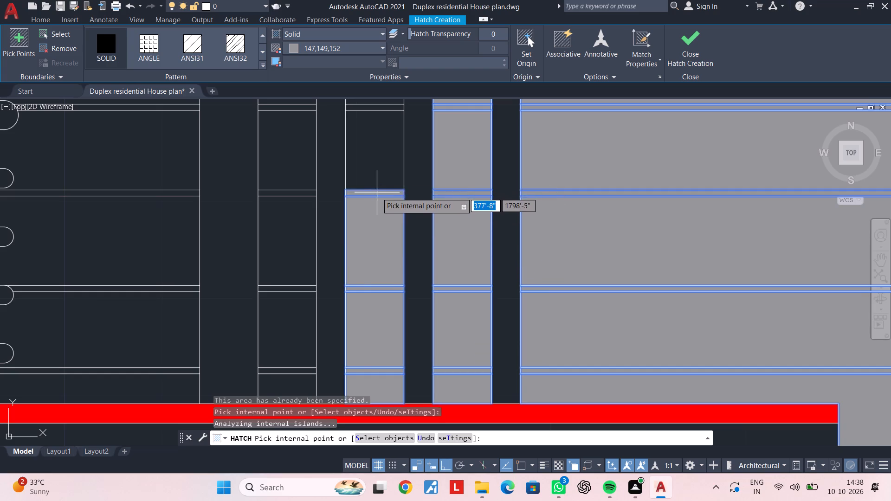
middle_drag(383, 195, 391, 317)
click(385, 282)
click(385, 231)
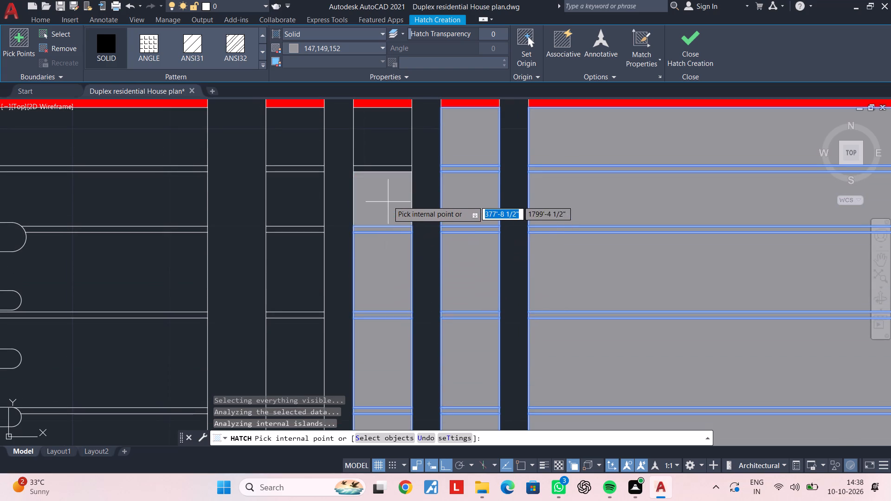
click(388, 182)
click(387, 167)
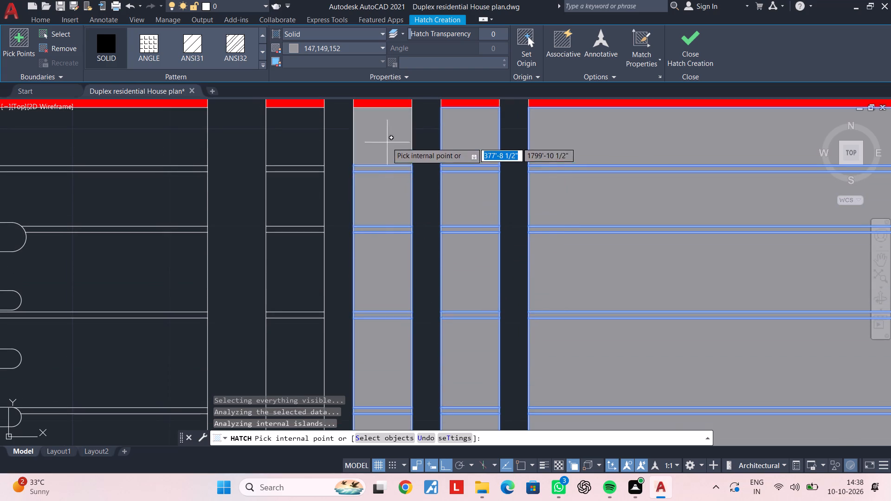
click(387, 142)
Solid-fill the cells and groove strips of the third narrow wall strip, the one farthest from the wide block, between the red lines.
scroll(383, 226, down, 1)
middle_drag(384, 230, 484, 233)
scroll(426, 188, up, 1)
click(425, 181)
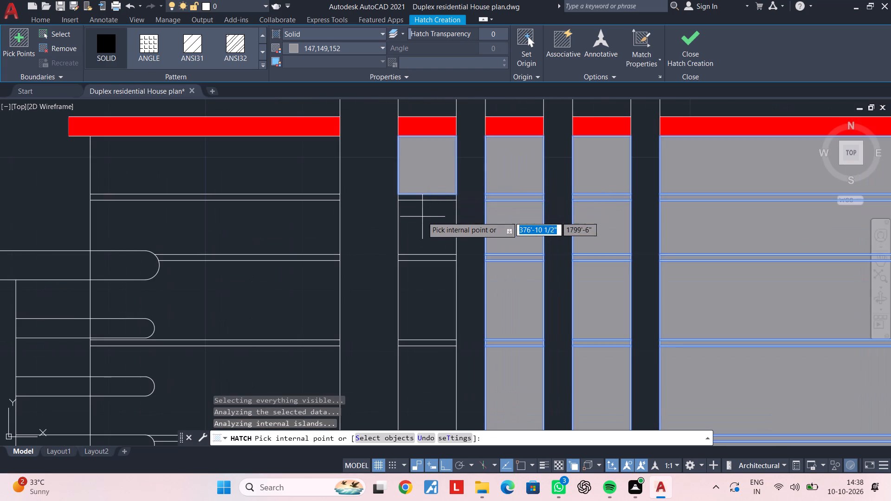
click(422, 220)
click(427, 195)
click(420, 260)
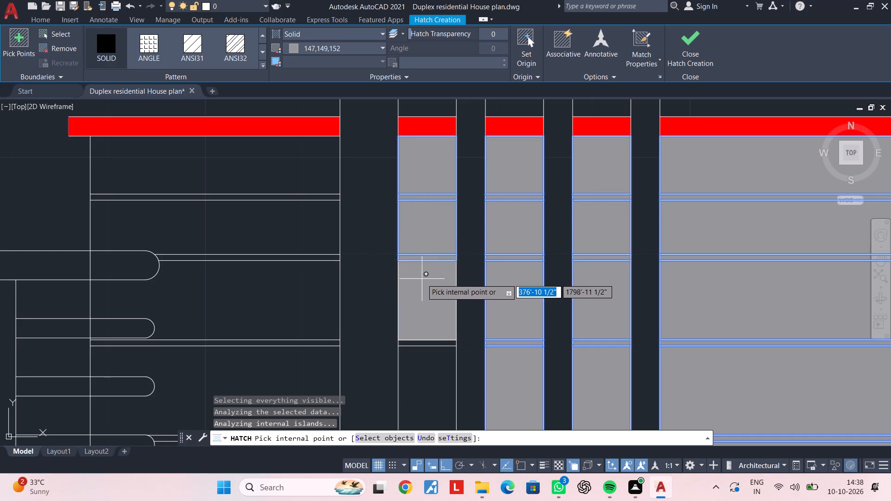
middle_drag(422, 279, 435, 217)
click(441, 280)
click(444, 250)
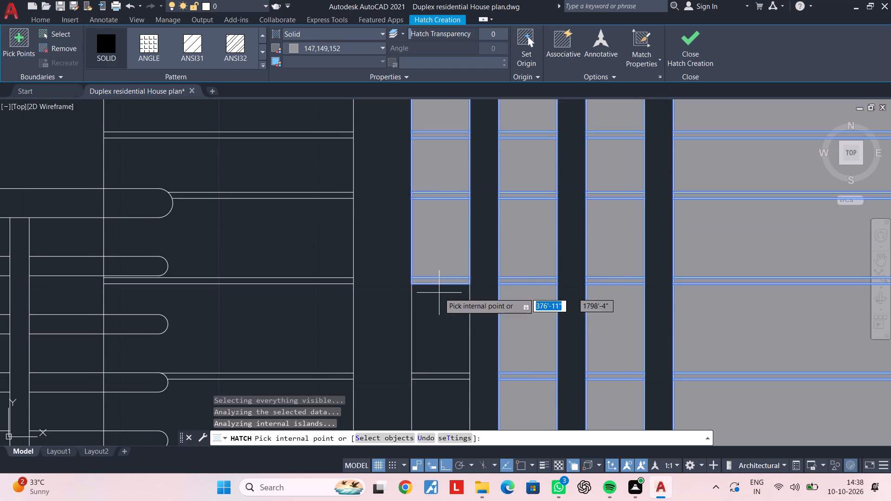
click(437, 310)
click(439, 378)
middle_drag(447, 365, 453, 217)
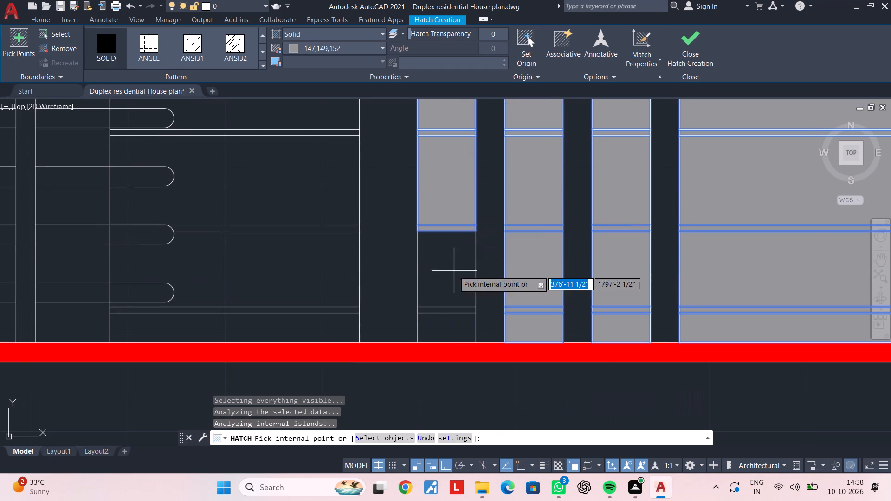
click(454, 271)
click(449, 314)
click(445, 306)
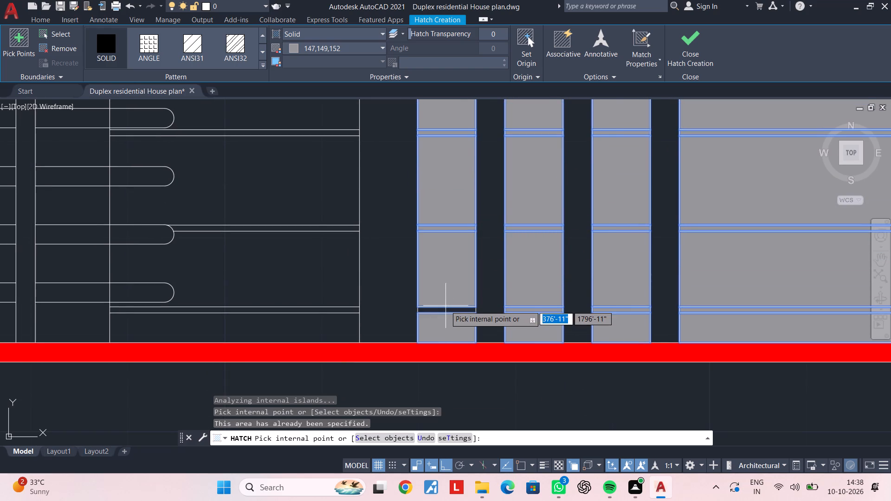
scroll(445, 311, down, 2)
scroll(445, 311, up, 2)
click(445, 311)
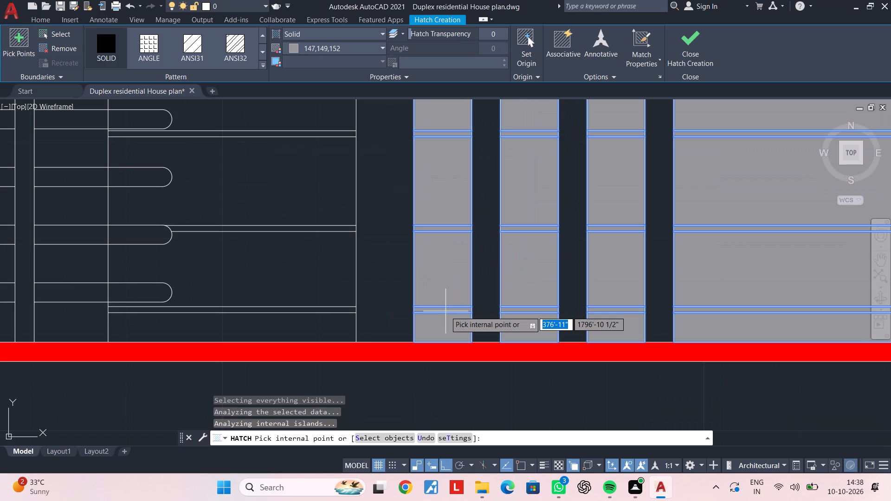
Solid-fill the lowest three cells and the groove strips between them on the wall section behind the railing's rounded ends.
scroll(445, 311, down, 2)
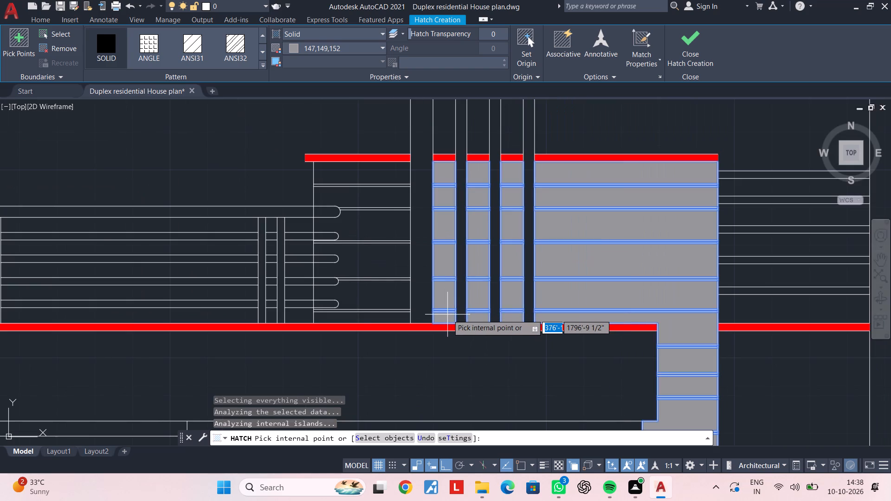
scroll(448, 315, down, 1)
scroll(413, 317, up, 2)
click(413, 317)
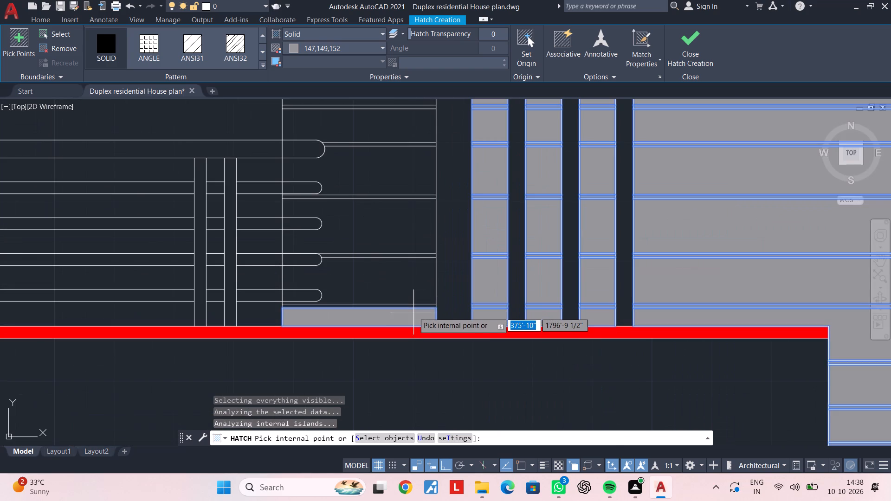
click(406, 306)
click(402, 285)
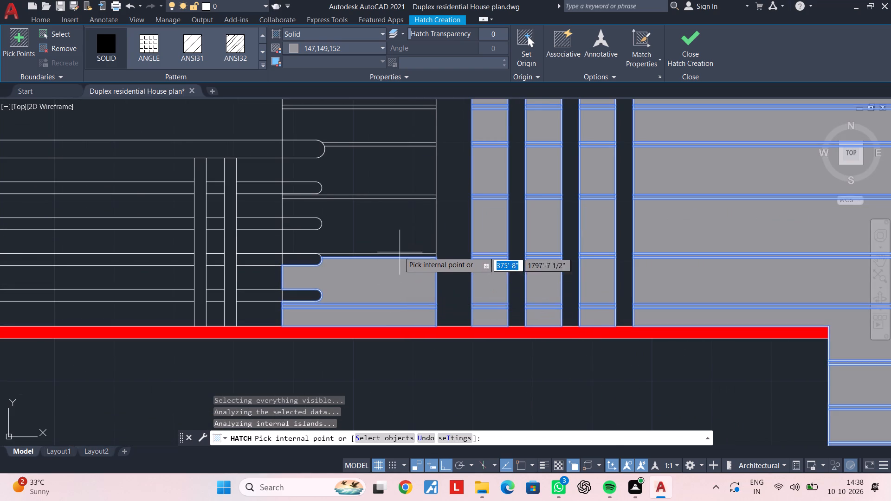
click(387, 258)
click(385, 255)
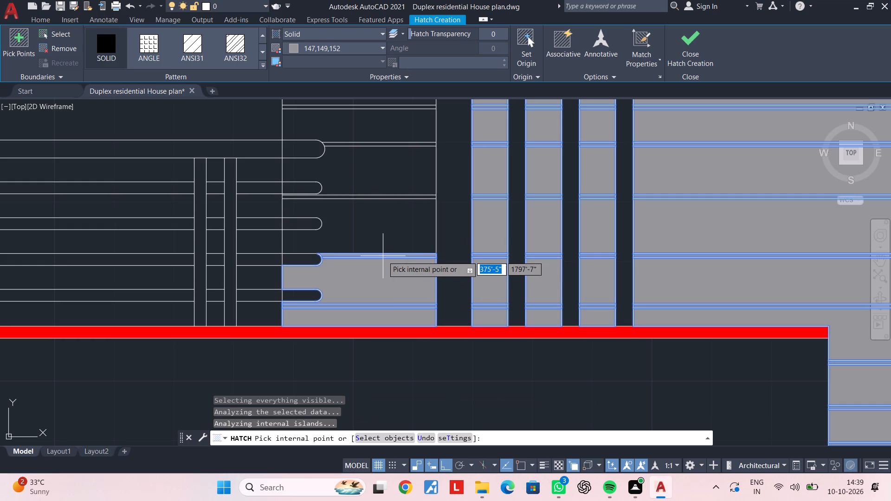
scroll(386, 232, up, 1)
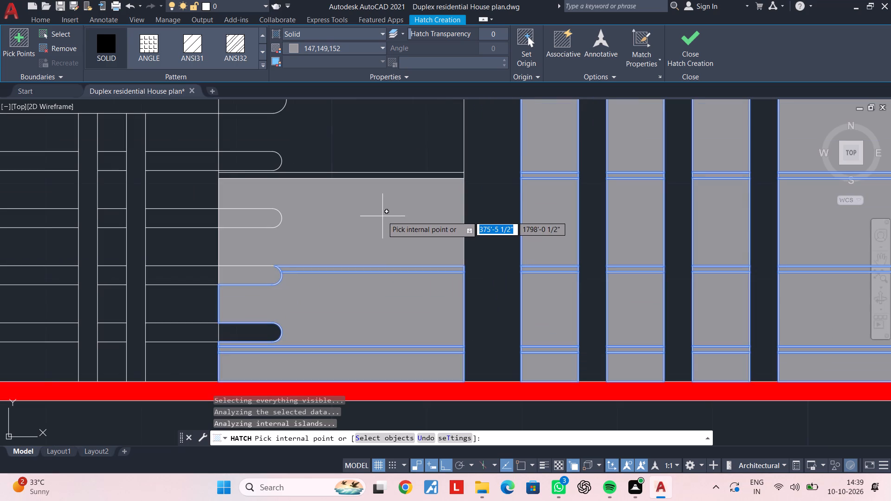
middle_drag(382, 219, 384, 270)
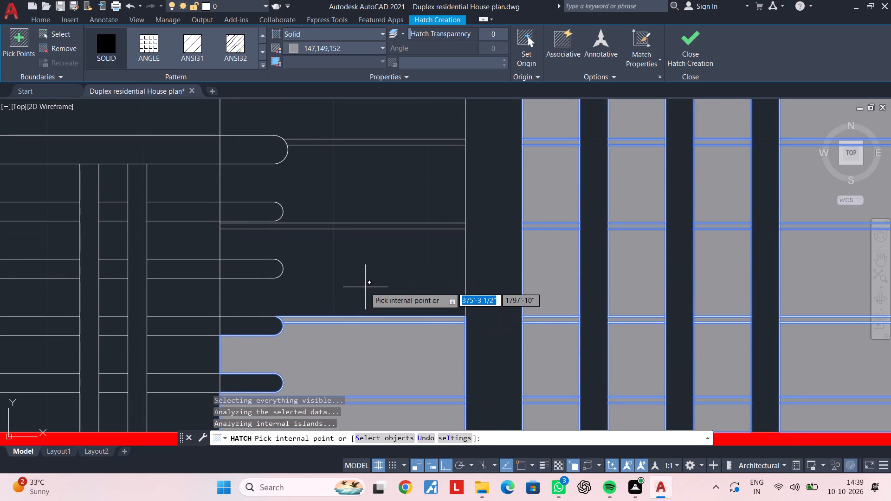
click(366, 282)
Fill the remaining upper cells and groove strips of the railing-end wall section up to the red line and finish the hatch.
click(363, 223)
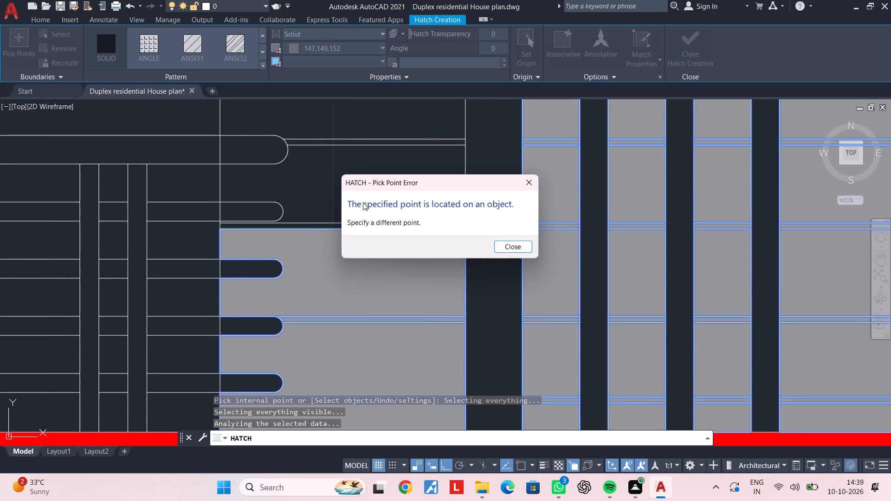
click(498, 250)
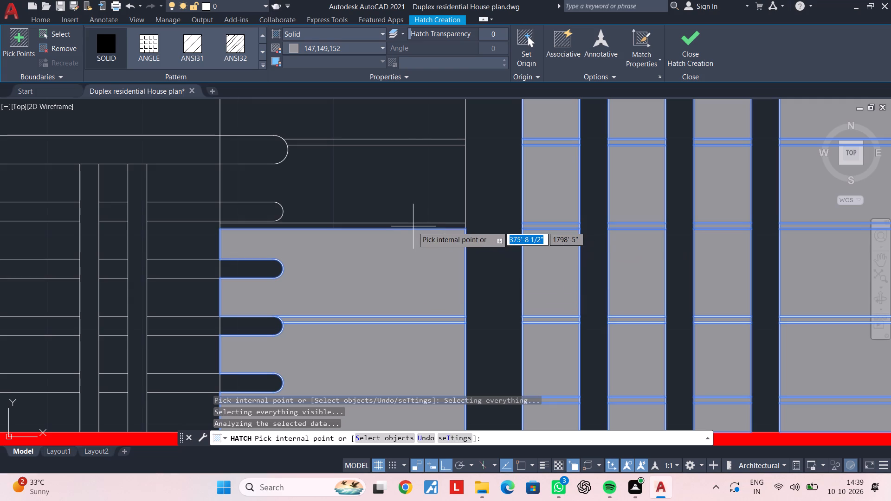
click(412, 226)
click(399, 209)
click(397, 141)
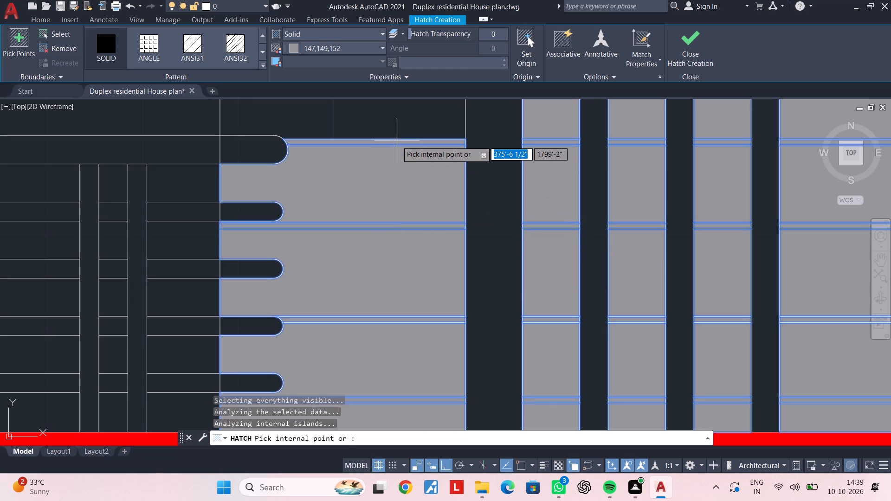
middle_drag(398, 179, 406, 319)
click(400, 268)
click(401, 222)
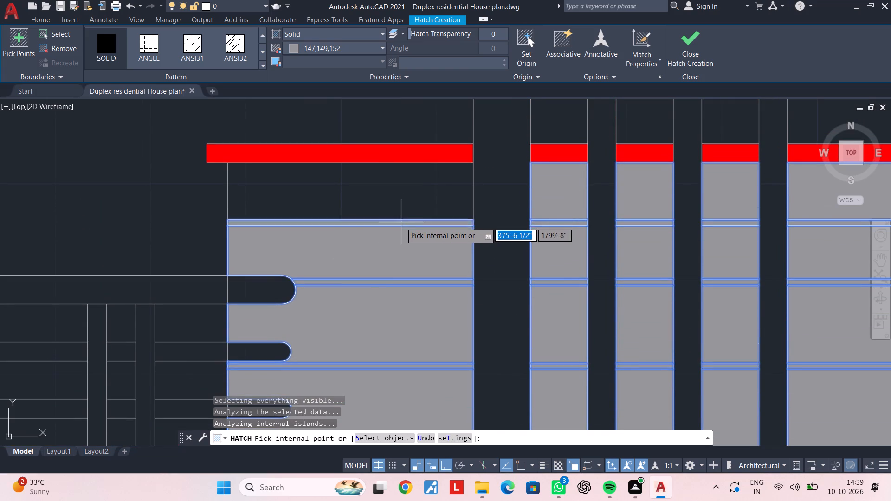
click(405, 190)
scroll(405, 244, down, 3)
middle_drag(406, 259, 415, 220)
key(Escape)
key(Escape)
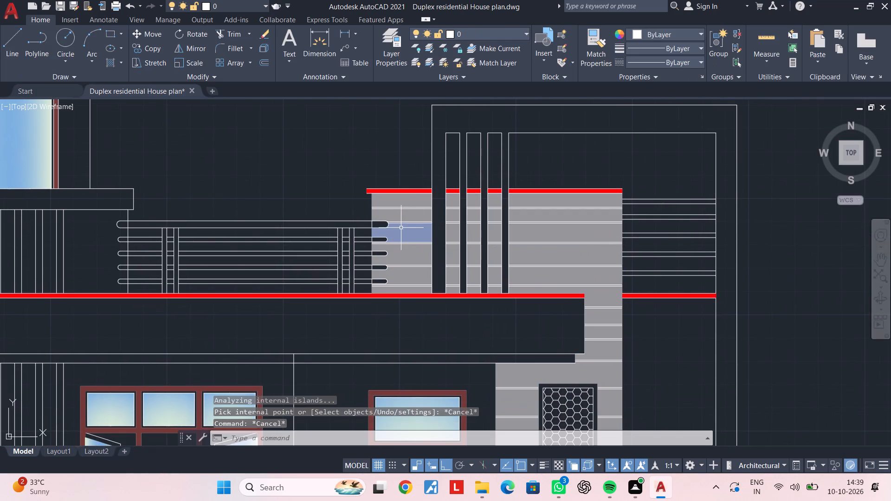
key(Escape)
key(Escape)
key(Escape)
key(Escape)
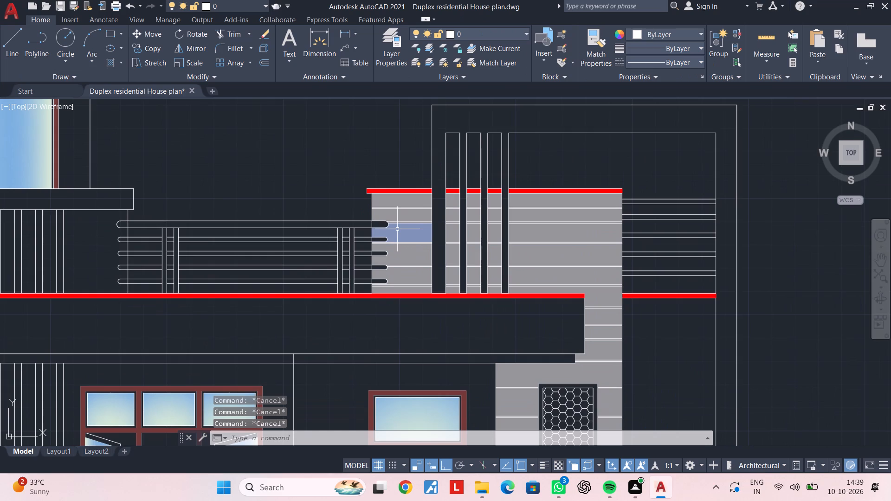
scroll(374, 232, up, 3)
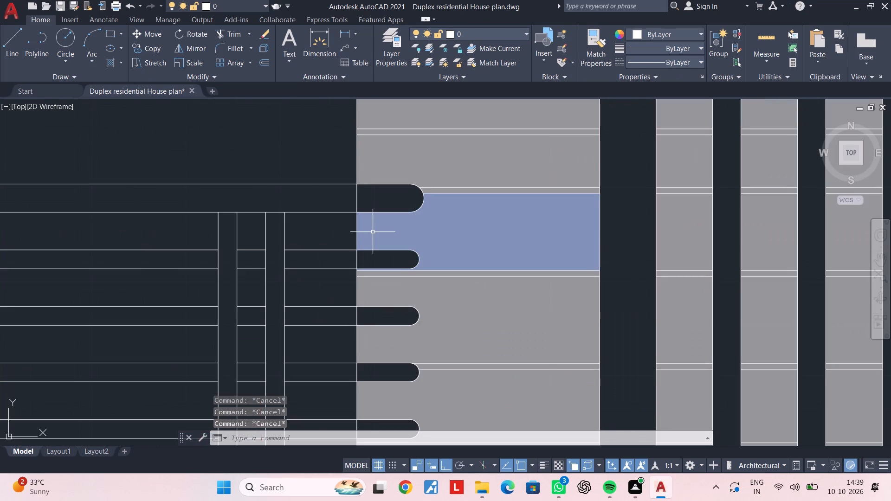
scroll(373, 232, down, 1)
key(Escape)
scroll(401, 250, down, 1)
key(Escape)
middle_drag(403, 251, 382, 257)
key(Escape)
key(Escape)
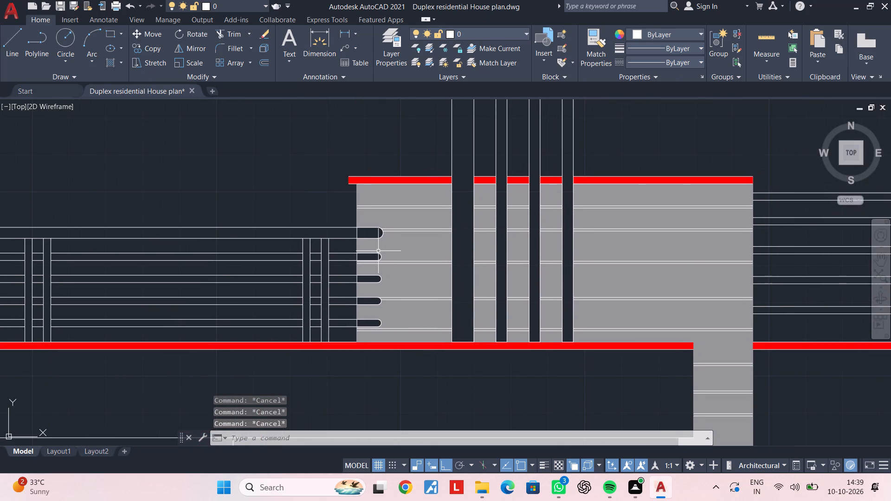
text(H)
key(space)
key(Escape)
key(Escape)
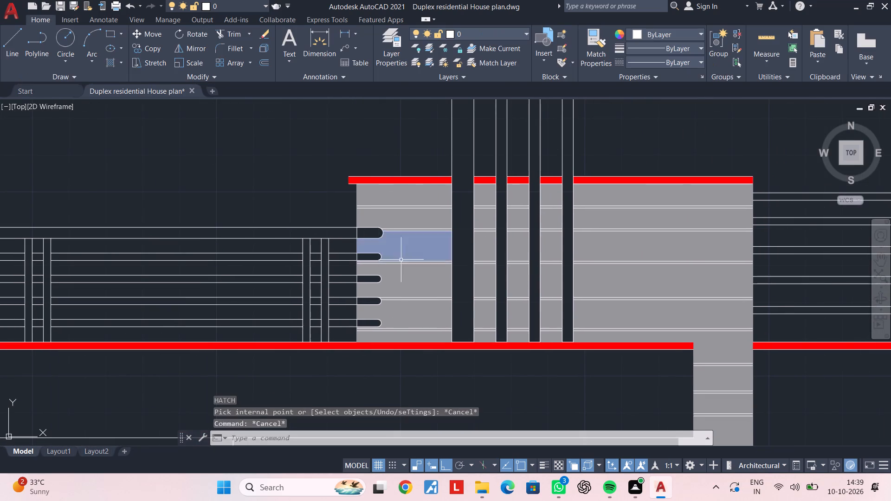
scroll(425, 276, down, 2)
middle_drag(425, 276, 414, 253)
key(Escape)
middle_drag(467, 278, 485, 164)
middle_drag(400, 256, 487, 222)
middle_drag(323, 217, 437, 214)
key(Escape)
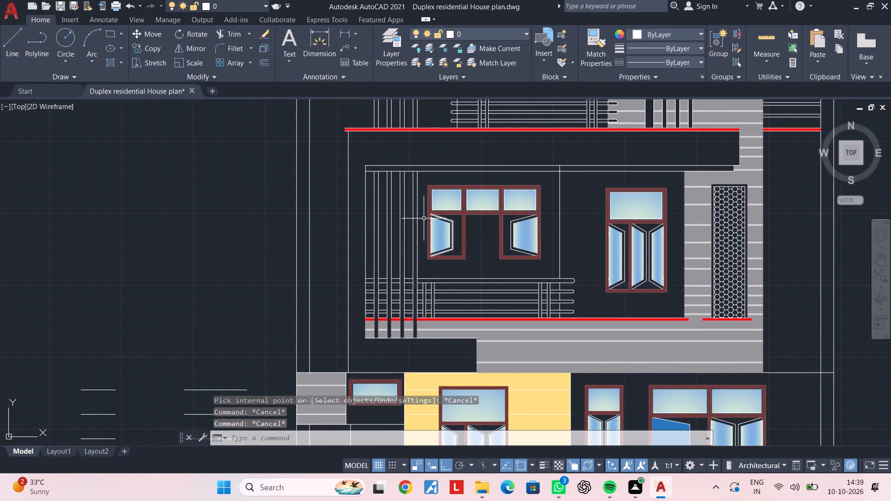
Solid-fill the cells of the rooftop tower's side column beneath the projecting slab in grey 147,149,152.
scroll(423, 218, down, 1)
middle_drag(423, 223, 421, 263)
key(Escape)
key(Escape)
key(Escape)
key(Escape)
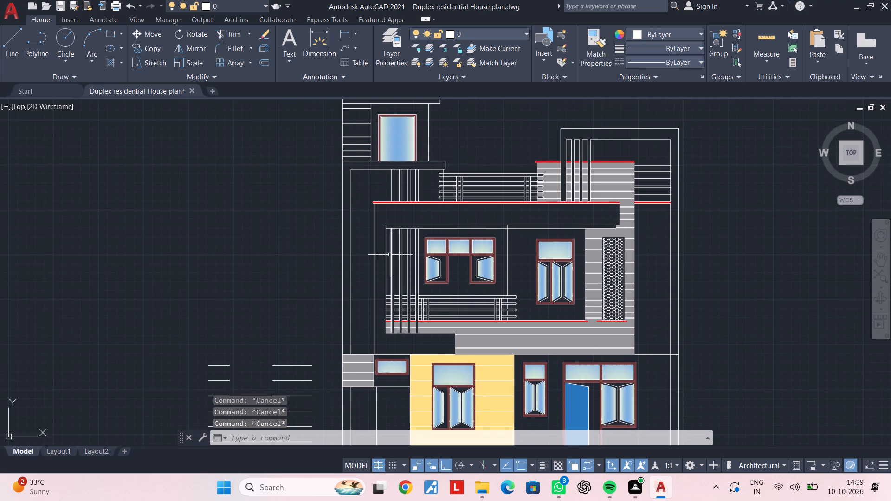
key(Escape)
key(Escape)
key(Escape)
middle_drag(387, 252, 381, 363)
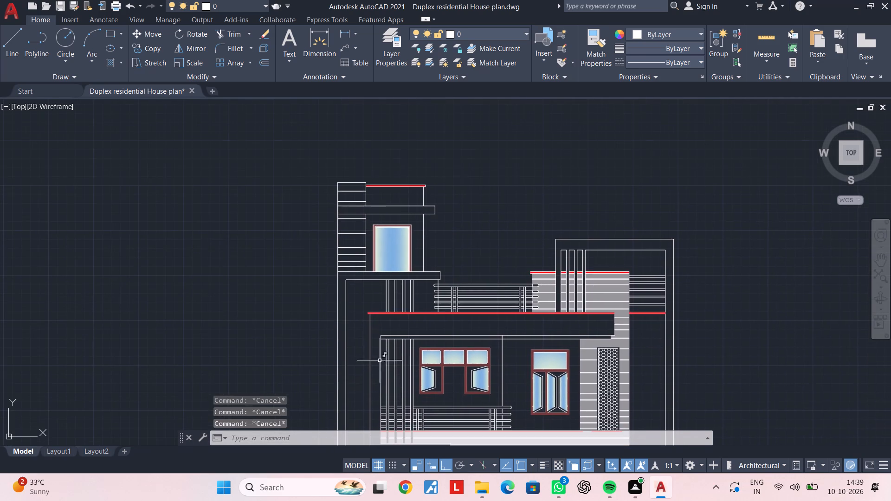
key(space)
scroll(346, 252, up, 3)
scroll(356, 304, up, 2)
click(356, 304)
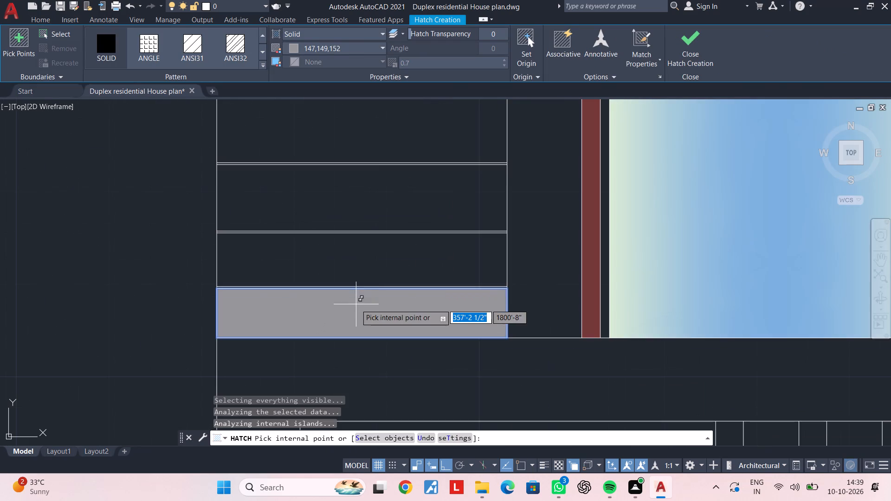
click(363, 257)
click(372, 211)
middle_drag(383, 167, 374, 302)
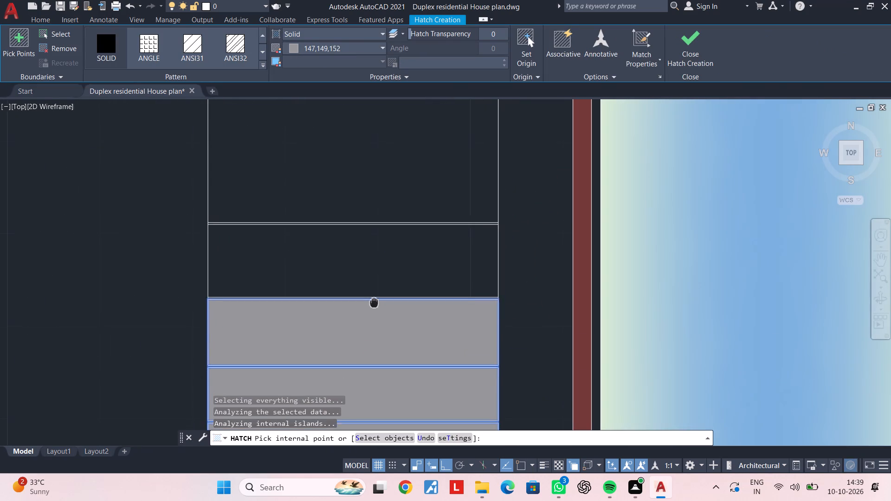
middle_drag(374, 302, 374, 303)
click(370, 261)
click(372, 199)
scroll(372, 199, down, 2)
middle_drag(372, 219, 370, 359)
click(367, 295)
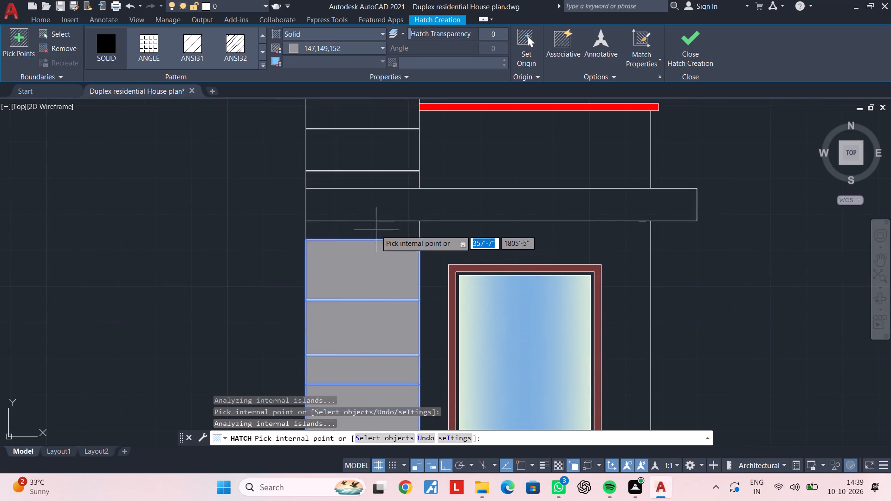
click(376, 228)
Fill the three cells of the tower's side column above the projecting slab with the same grey and finish the hatch.
scroll(376, 230, down, 1)
middle_drag(376, 236, 379, 313)
click(373, 276)
click(373, 261)
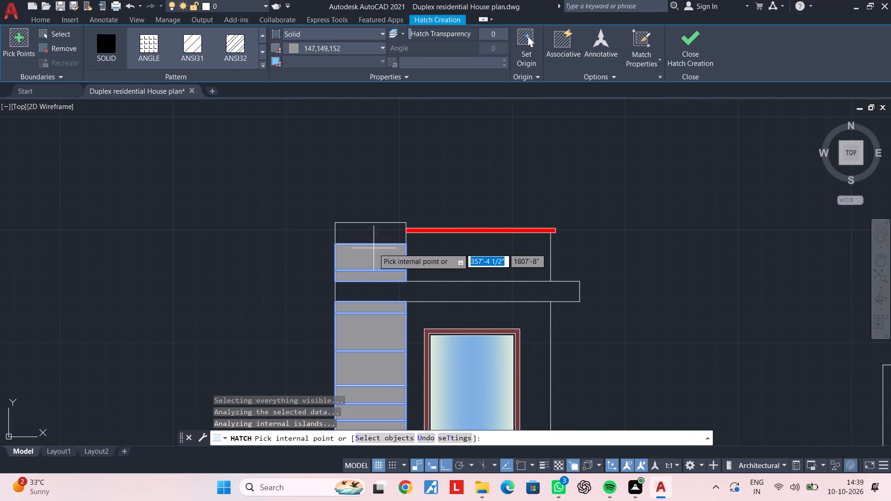
click(374, 227)
middle_drag(400, 287, 400, 172)
key(Escape)
key(Escape)
key(Escape)
key(Escape)
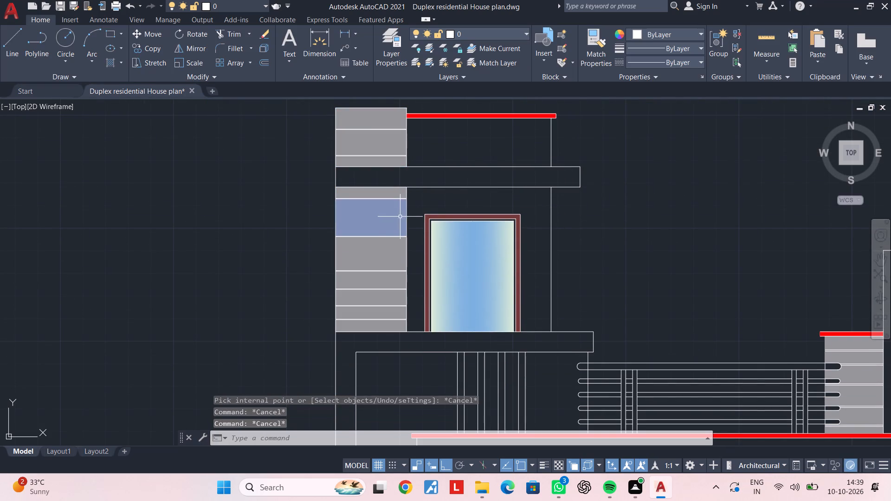
key(Escape)
Solid-fill the two groove strips of the tower's side column above the projecting slab in grey.
scroll(377, 230, up, 2)
scroll(372, 258, down, 2)
middle_drag(379, 213, 365, 292)
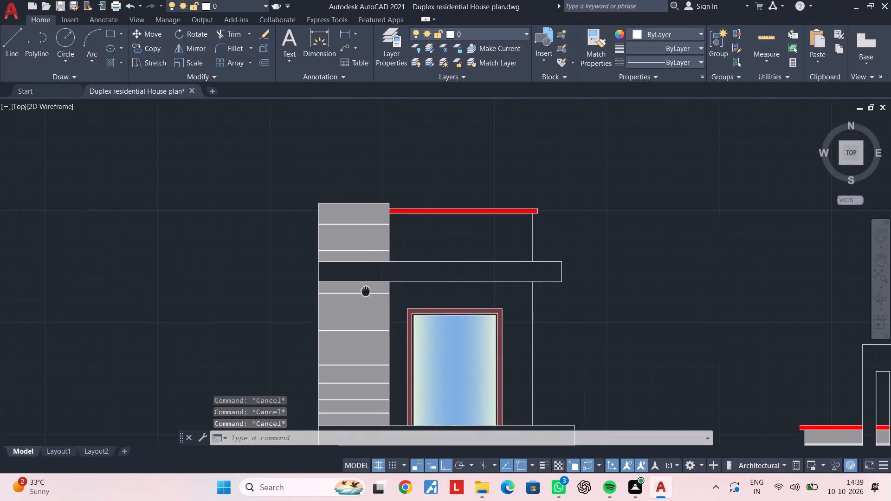
middle_drag(365, 292, 365, 295)
scroll(375, 244, up, 3)
scroll(364, 305, up, 6)
scroll(420, 272, down, 1)
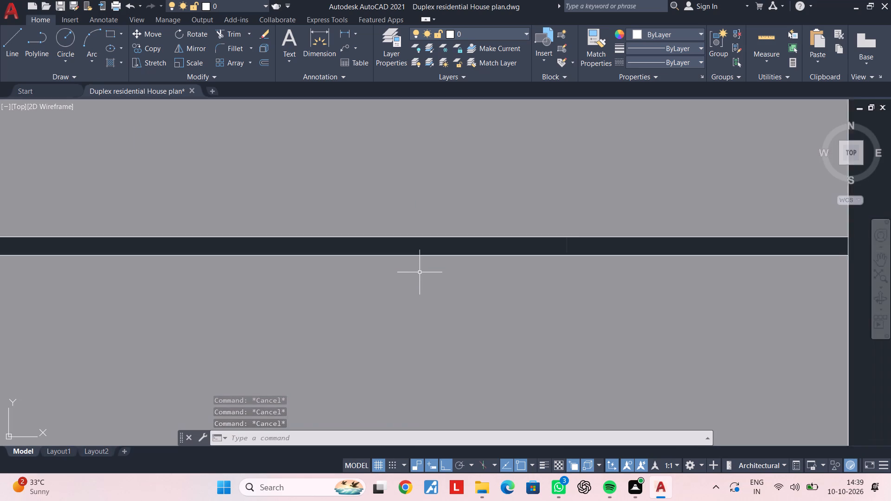
scroll(420, 272, down, 1)
text(H)
key(space)
click(420, 256)
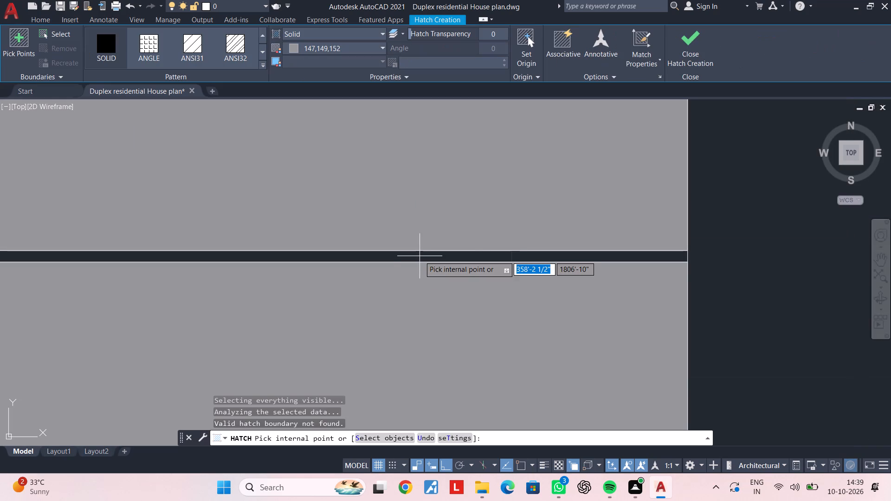
double_click(420, 256)
scroll(420, 256, down, 2)
click(420, 256)
scroll(420, 256, down, 3)
middle_drag(407, 184, 407, 245)
scroll(407, 245, up, 3)
click(407, 276)
scroll(407, 276, down, 4)
Fill the two uppermost groove strips of the tower's side column below the projecting slab with the same grey.
middle_drag(407, 276, 420, 146)
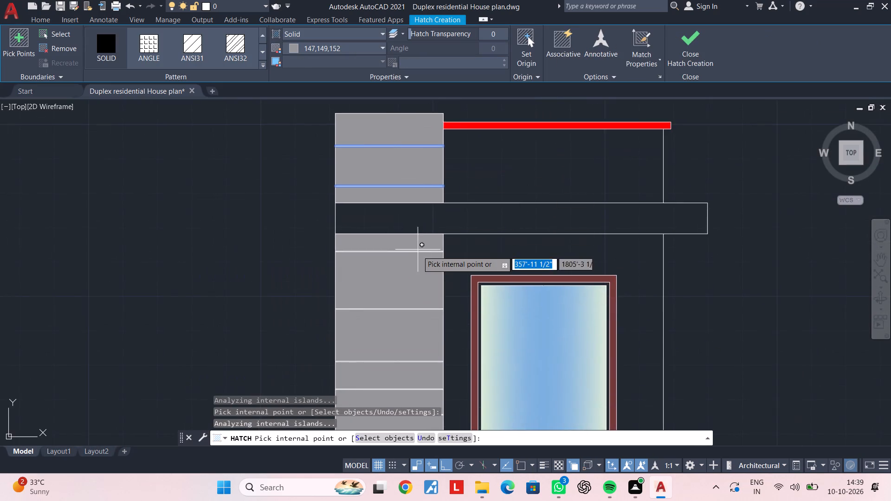
scroll(418, 252, up, 3)
click(417, 246)
click(526, 247)
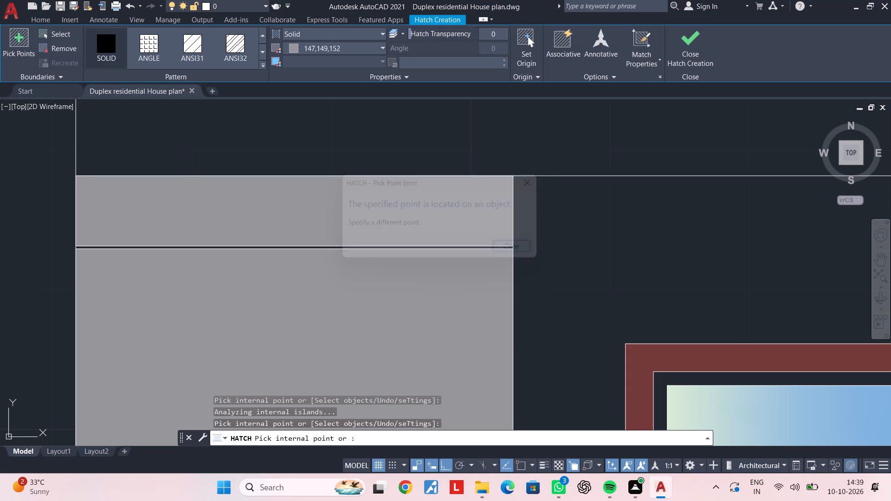
click(458, 250)
click(459, 246)
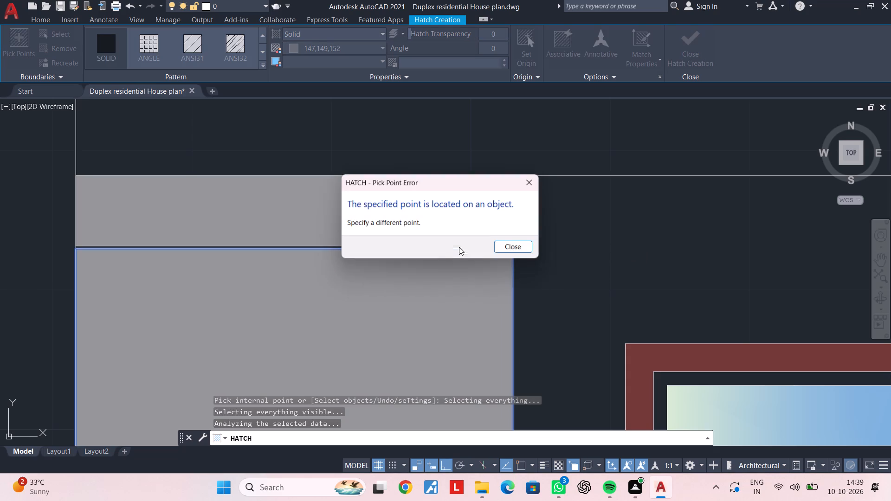
scroll(455, 259, down, 2)
click(500, 251)
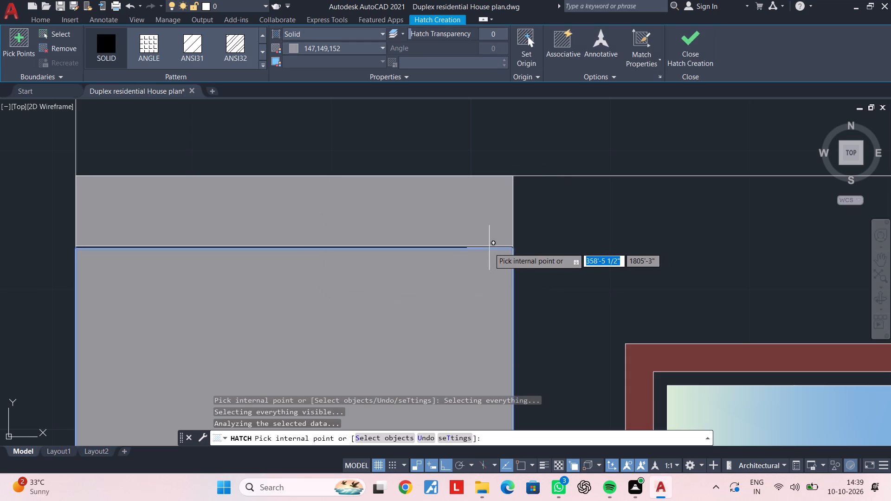
click(489, 248)
scroll(488, 249, down, 3)
middle_drag(488, 252, 489, 182)
scroll(466, 231, up, 2)
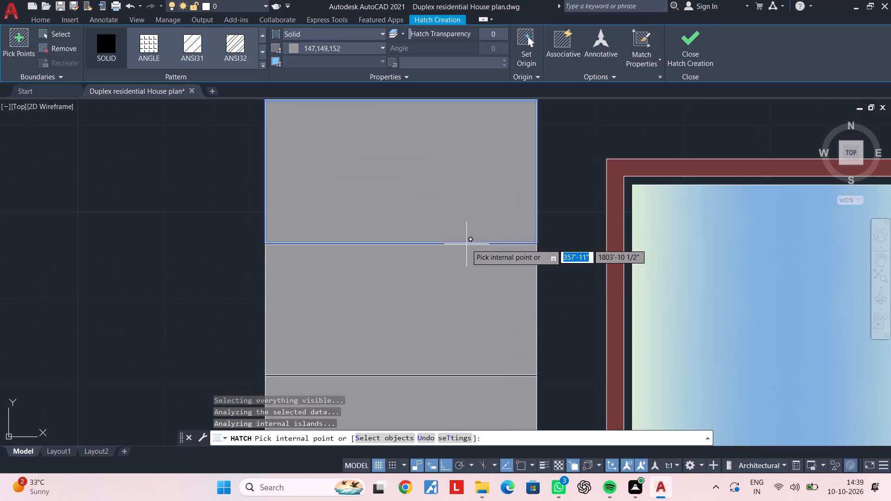
click(466, 244)
Fill the third and fourth groove strips below the slab on the tower's side column with the same grey.
scroll(469, 263, down, 2)
middle_drag(470, 267, 476, 166)
scroll(472, 214, up, 1)
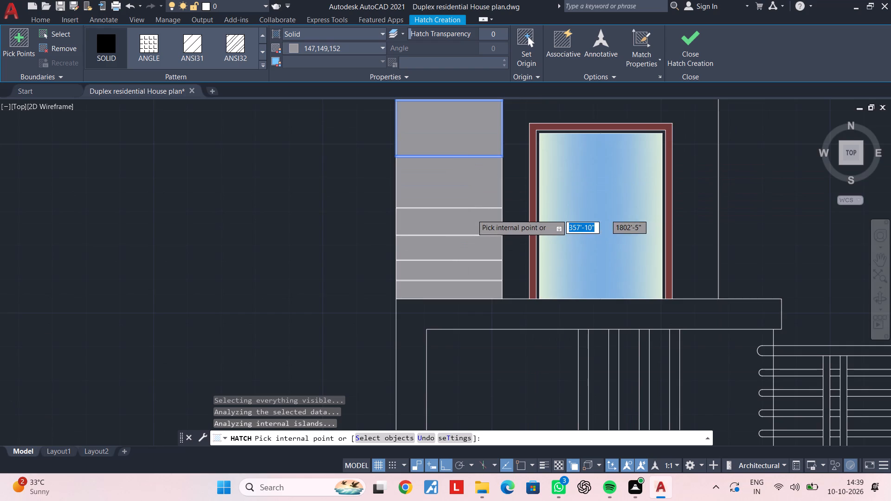
scroll(472, 214, up, 1)
click(472, 199)
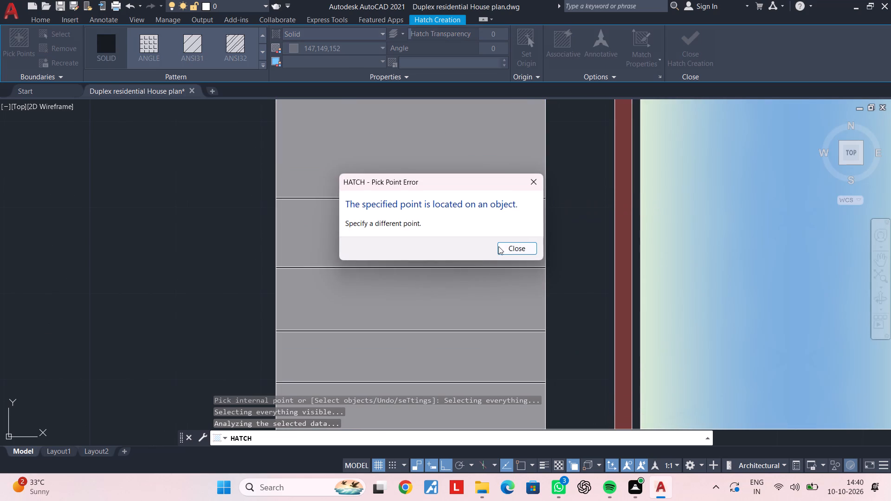
click(502, 248)
scroll(493, 206, up, 2)
click(494, 194)
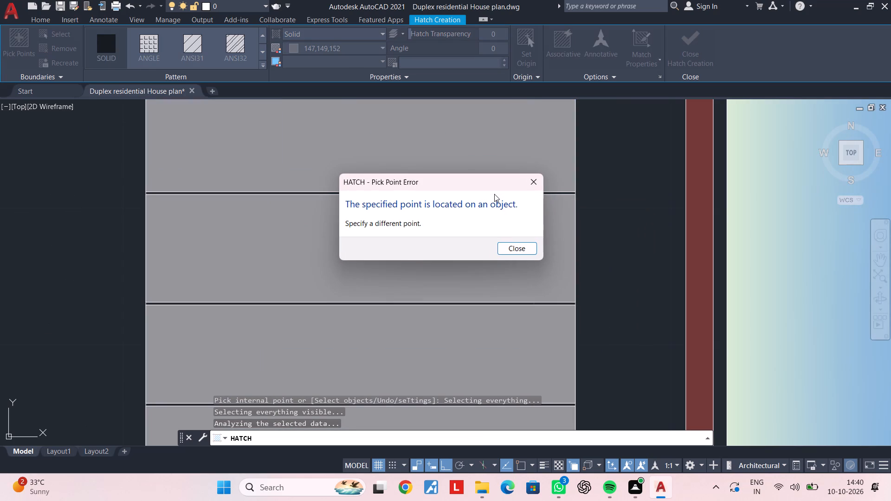
click(527, 256)
scroll(523, 202, up, 3)
click(532, 183)
scroll(520, 205, up, 3)
click(515, 159)
scroll(515, 159, down, 4)
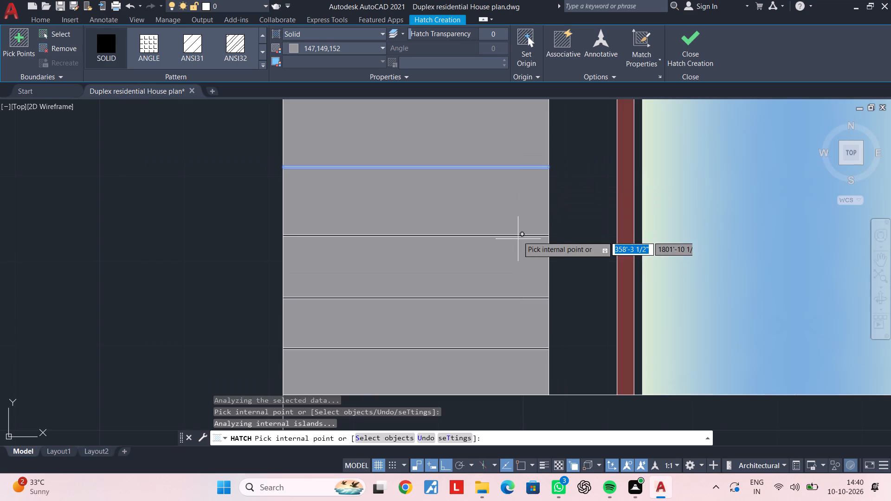
middle_drag(518, 222, 520, 202)
scroll(519, 231, up, 3)
click(523, 169)
Fill the two lowest groove strips of the tower's side column in grey and finish the hatch.
scroll(525, 229, down, 3)
middle_drag(525, 236, 524, 154)
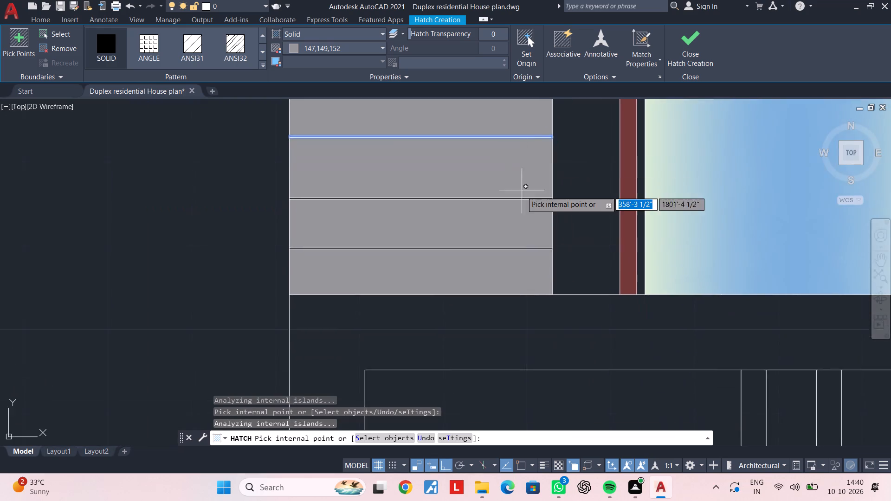
scroll(522, 194, up, 3)
click(517, 208)
scroll(518, 232, down, 2)
middle_drag(518, 233, 519, 174)
scroll(510, 240, up, 2)
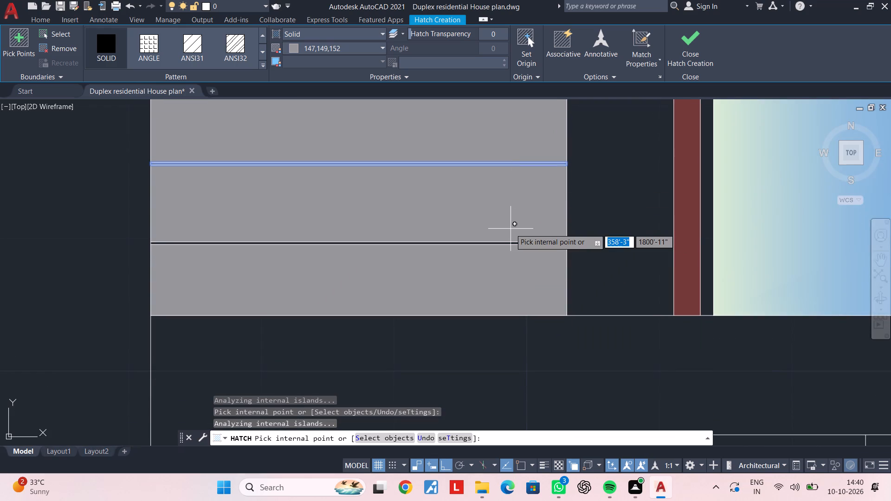
scroll(507, 267, up, 3)
click(514, 228)
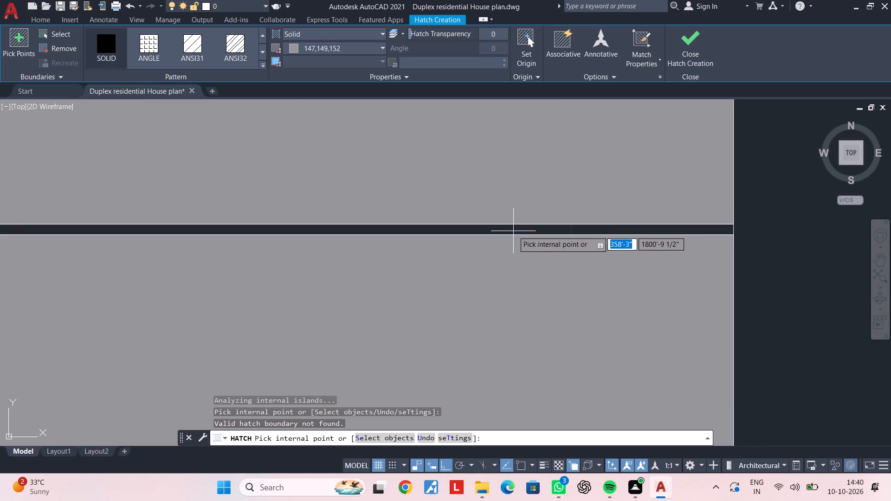
click(513, 231)
click(513, 231)
scroll(513, 231, down, 1)
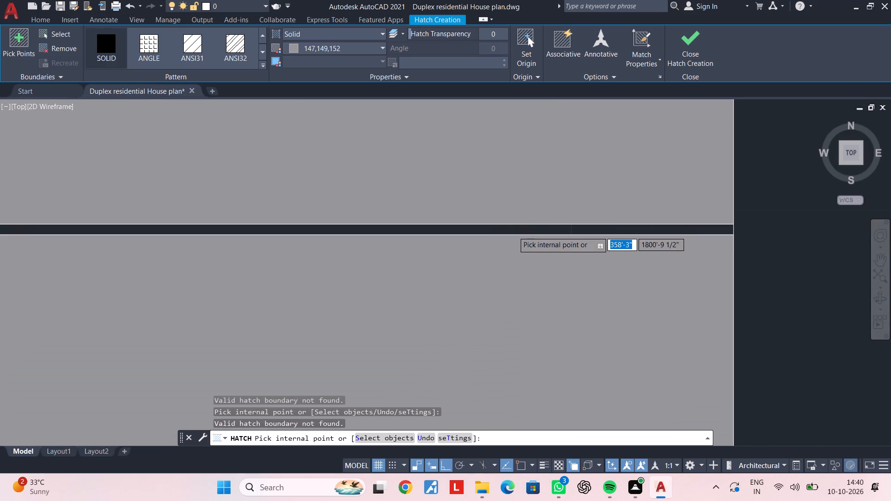
click(513, 231)
scroll(513, 231, down, 4)
key(Escape)
key(Escape)
Save the drawing.
scroll(518, 248, down, 3)
middle_drag(521, 252, 484, 261)
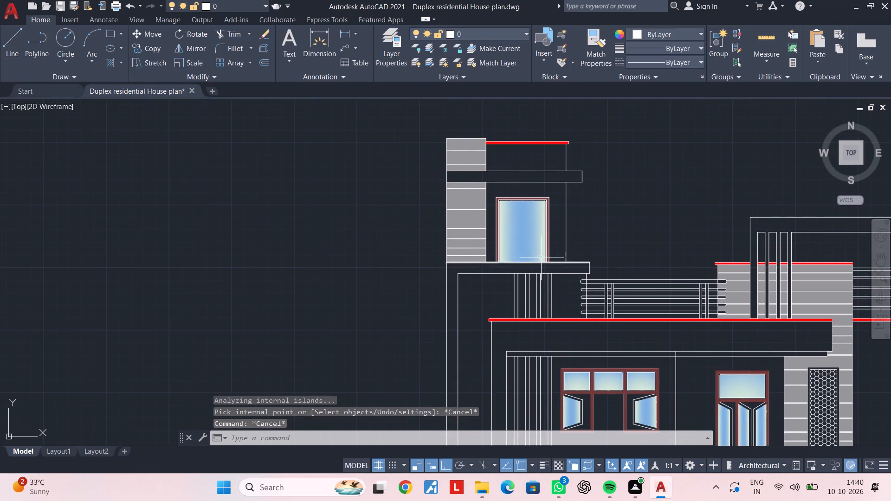
key(Escape)
key(Escape)
middle_drag(568, 252, 495, 250)
key(Escape)
key(Escape)
key(Escape)
key(Escape)
middle_drag(504, 249, 482, 221)
key(Escape)
key(Escape)
scroll(493, 198, down, 1)
middle_drag(493, 198, 483, 213)
key(Escape)
scroll(503, 219, down, 2)
middle_drag(503, 219, 485, 174)
key(Escape)
key(Escape)
key(ctrl+s)
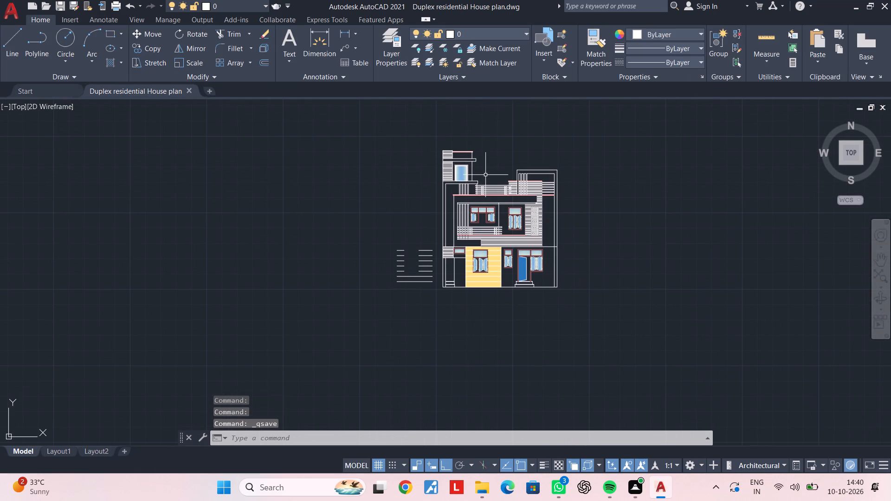
key(ctrl+s)
Solid-fill the first-floor wall around the window beside the grooved grey column in light green 215,235,210.
scroll(500, 207, up, 1)
middle_drag(497, 205, 432, 198)
key(Escape)
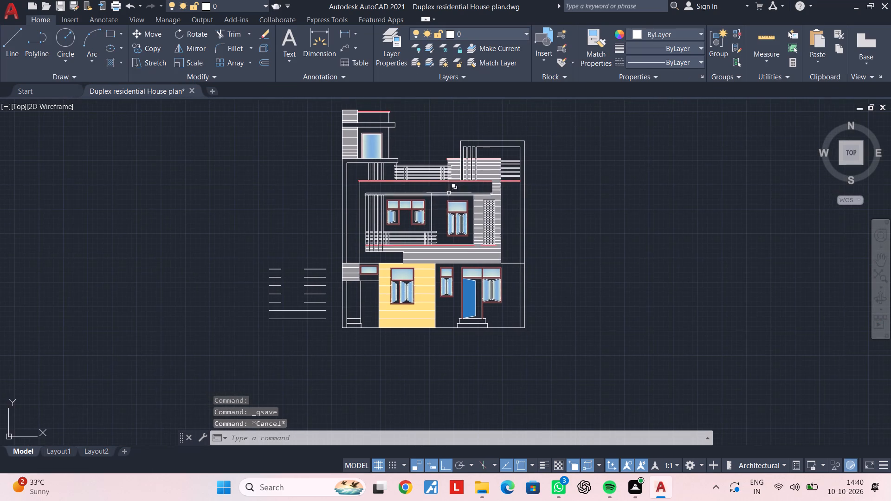
scroll(450, 193, up, 1)
middle_drag(450, 193, 437, 173)
key(Escape)
key(Escape)
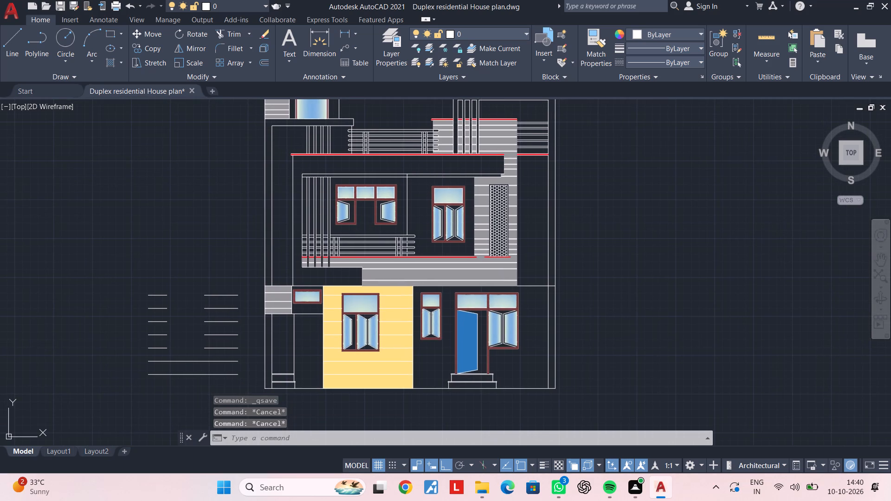
key(Escape)
key(Escape)
middle_drag(504, 200, 454, 196)
key(Escape)
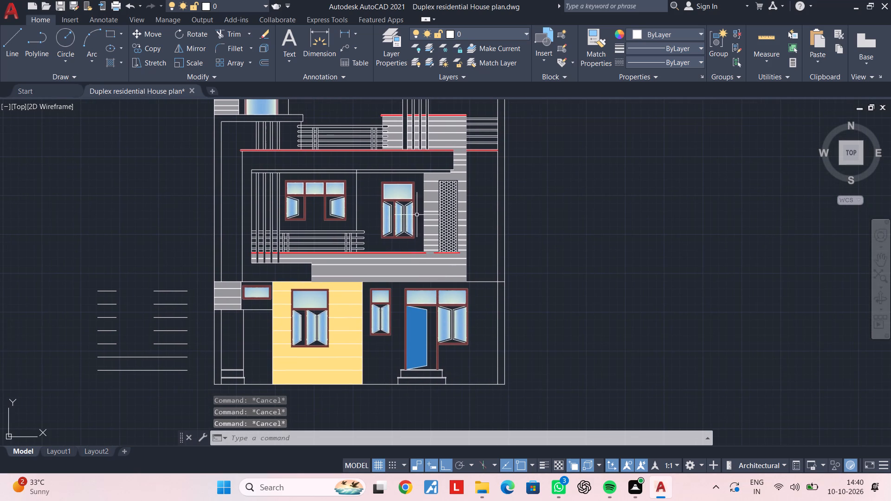
key(Escape)
key(h)
key(space)
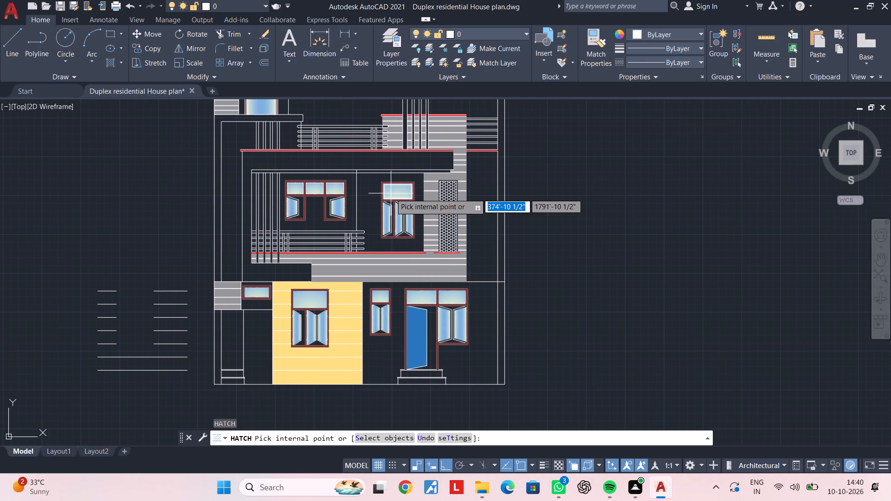
click(294, 49)
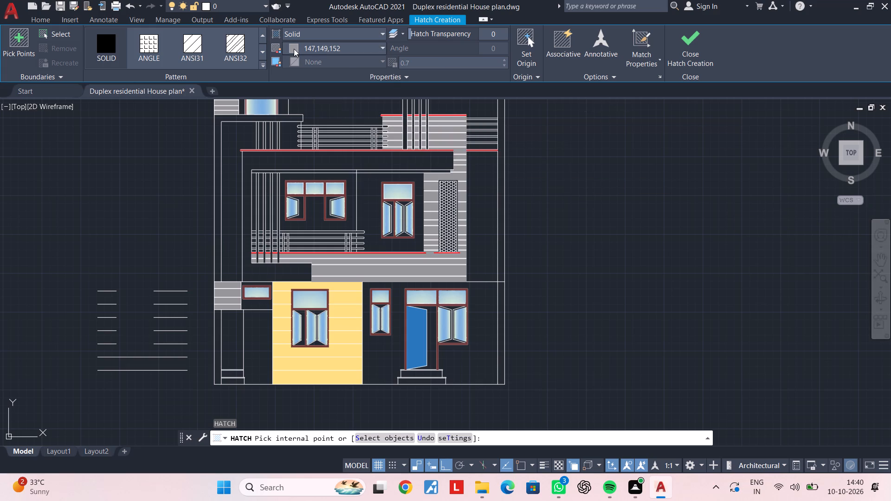
click(377, 155)
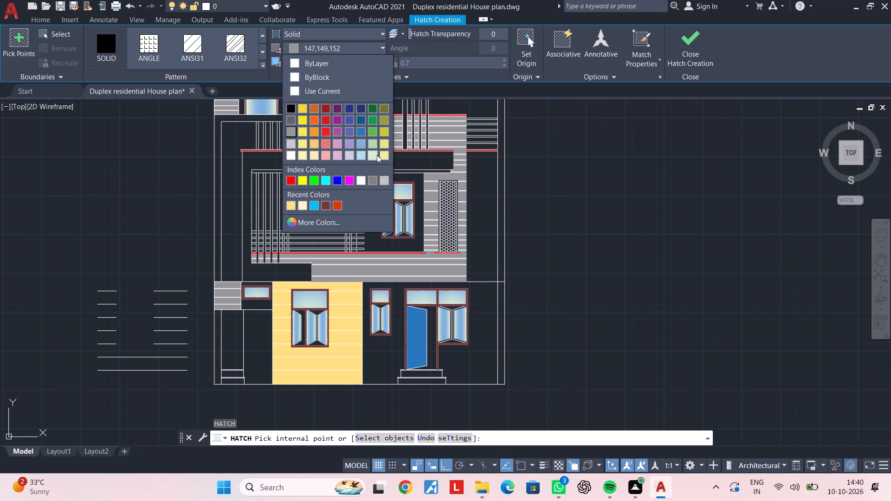
scroll(368, 240, up, 3)
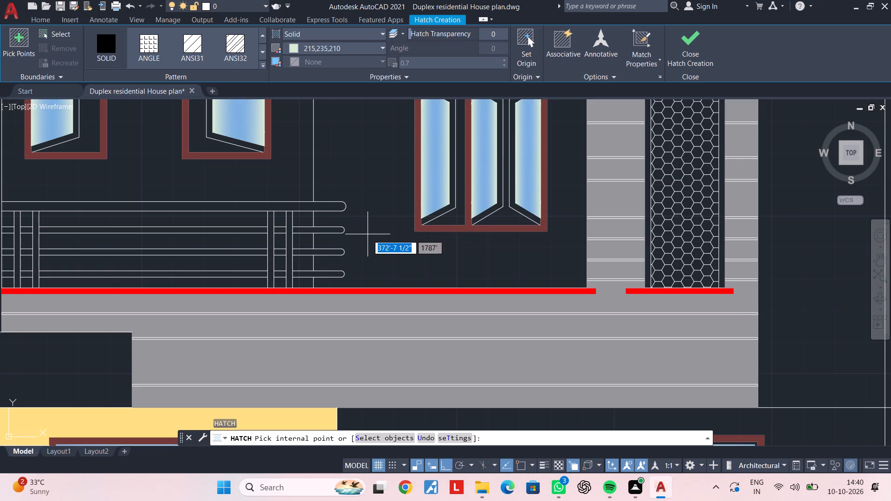
scroll(382, 157, down, 1)
middle_drag(382, 169, 370, 231)
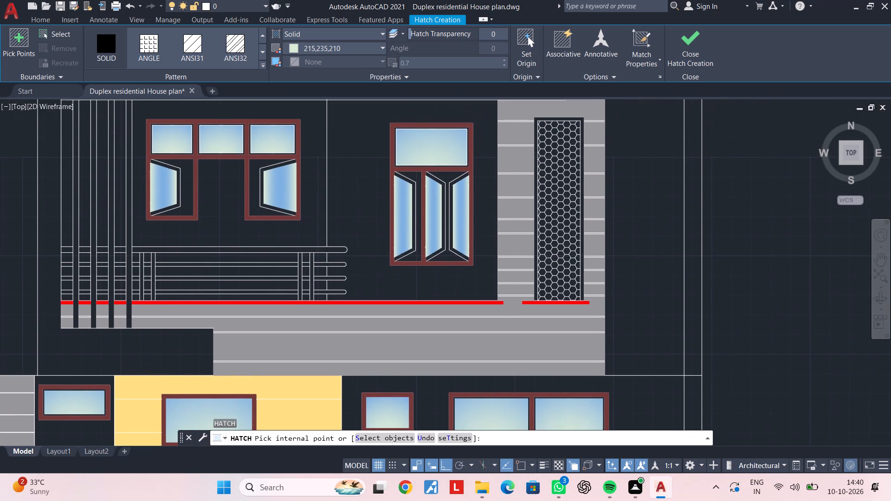
click(364, 213)
scroll(364, 213, down, 1)
middle_drag(364, 213, 346, 221)
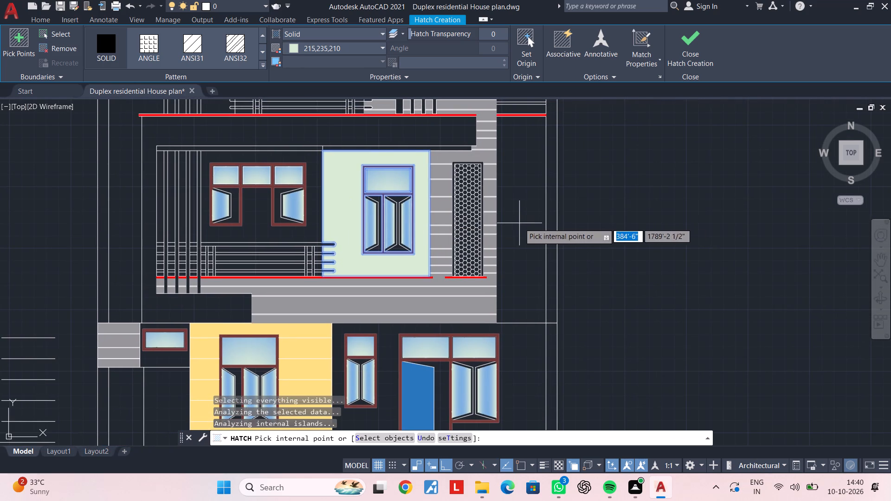
Fill the tall side wall strip beyond the grooved grey column in light green 215,235,210 and finish the hatch.
click(519, 223)
key(Escape)
key(Escape)
middle_drag(317, 201, 413, 216)
key(Escape)
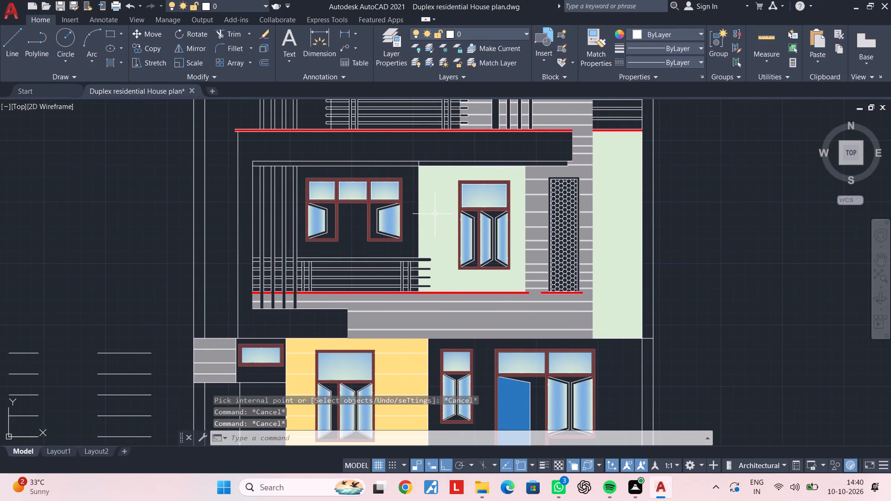
key(Escape)
key(Escape)
key(Escape)
key(Escape)
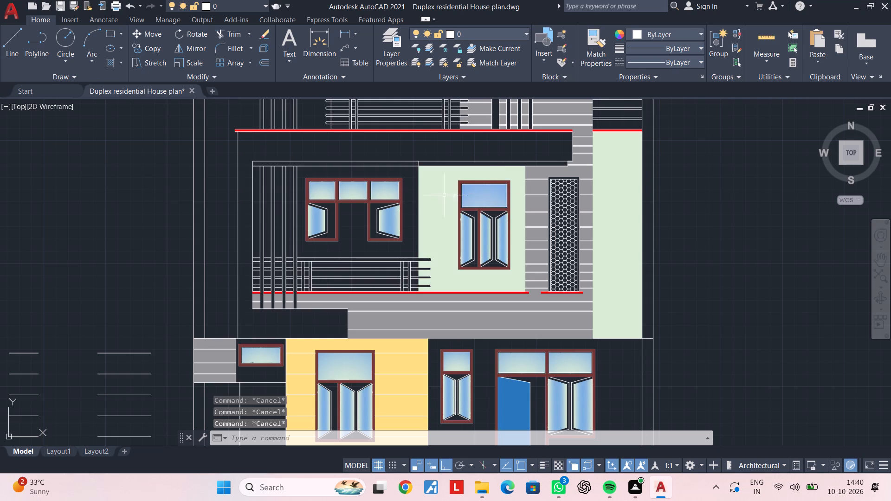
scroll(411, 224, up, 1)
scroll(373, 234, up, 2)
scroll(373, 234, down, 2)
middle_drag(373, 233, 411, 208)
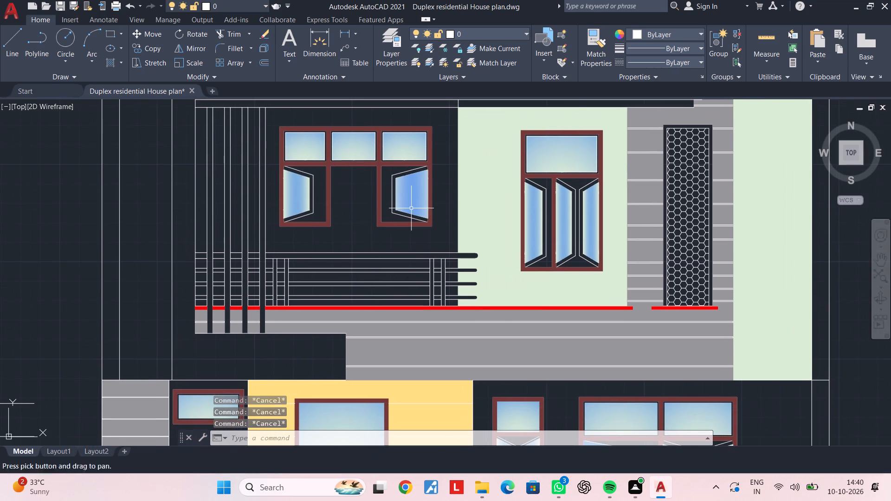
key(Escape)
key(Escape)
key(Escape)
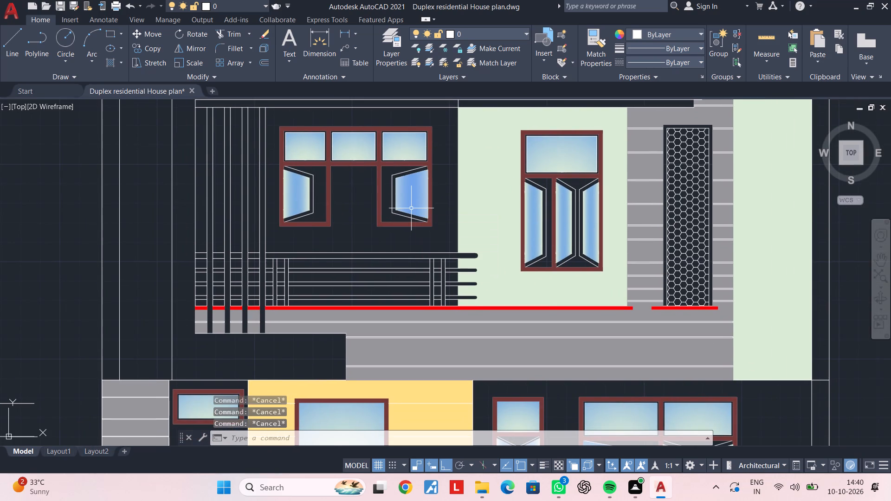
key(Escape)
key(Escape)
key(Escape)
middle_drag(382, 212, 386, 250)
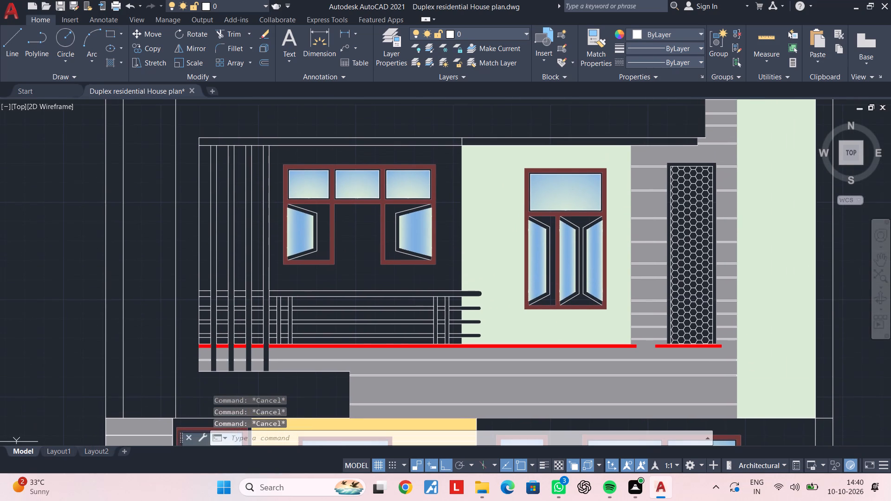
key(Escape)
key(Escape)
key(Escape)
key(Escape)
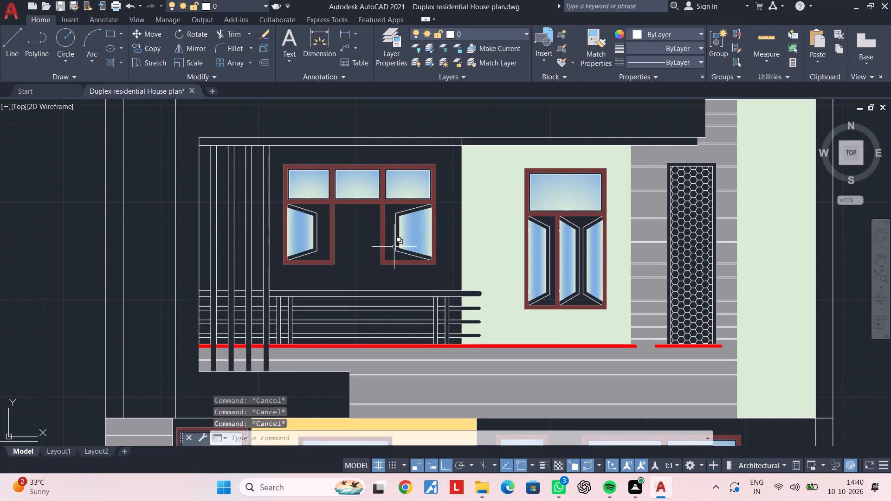
Solid-fill the wall below the tower, including the strips between its vertical bars and the area beside the railing, in light green 215,235,210.
middle_drag(394, 247, 397, 353)
key(Escape)
middle_drag(420, 269, 390, 275)
key(Escape)
key(Escape)
key(Escape)
key(Escape)
key(Escape)
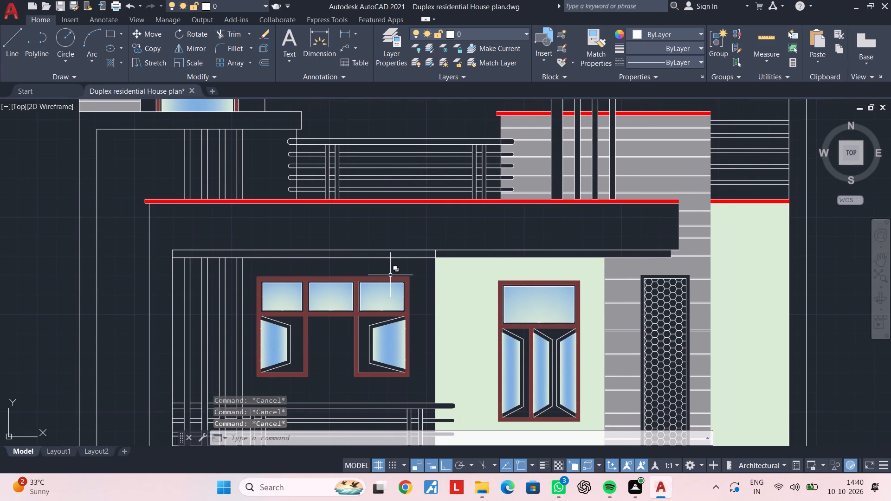
middle_drag(376, 263, 378, 300)
key(Escape)
middle_drag(310, 271, 391, 273)
key(Escape)
key(Escape)
key(Escape)
key(Escape)
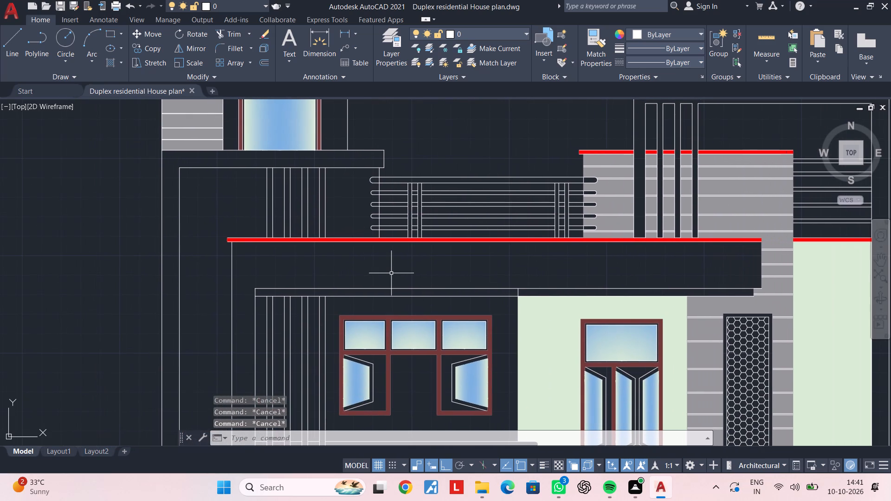
text(H)
key(space)
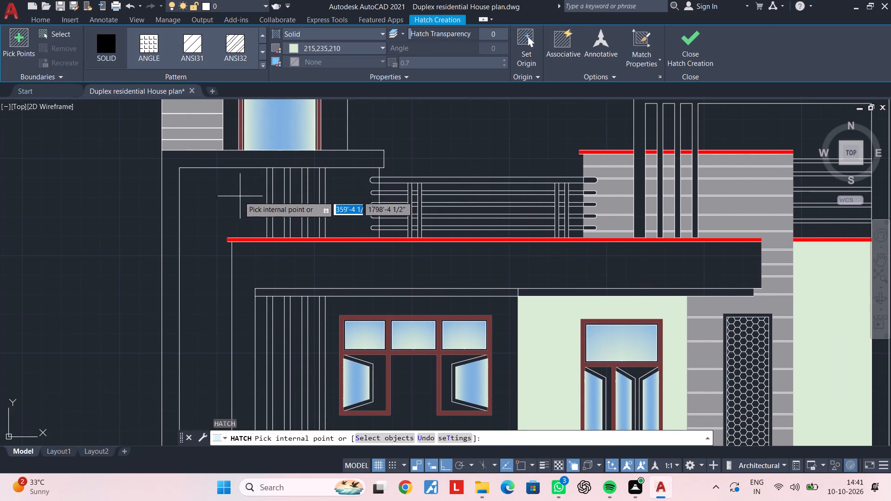
click(236, 198)
click(345, 198)
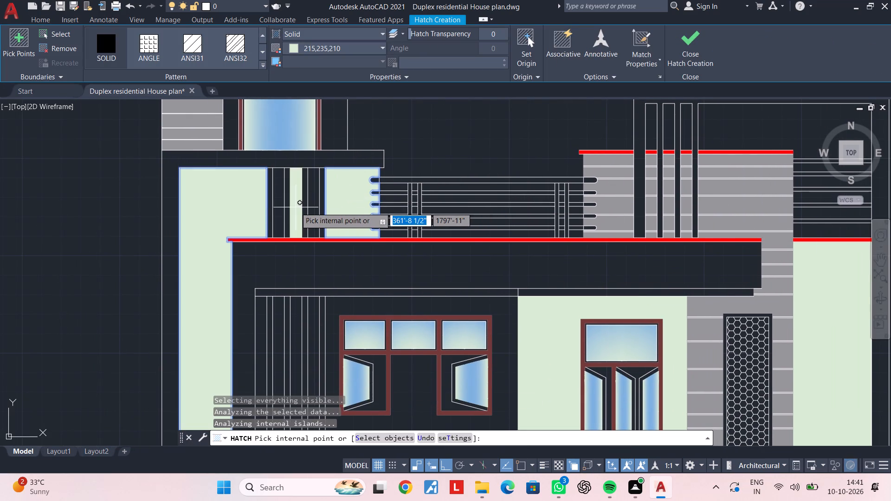
scroll(299, 206, up, 2)
click(325, 203)
click(291, 206)
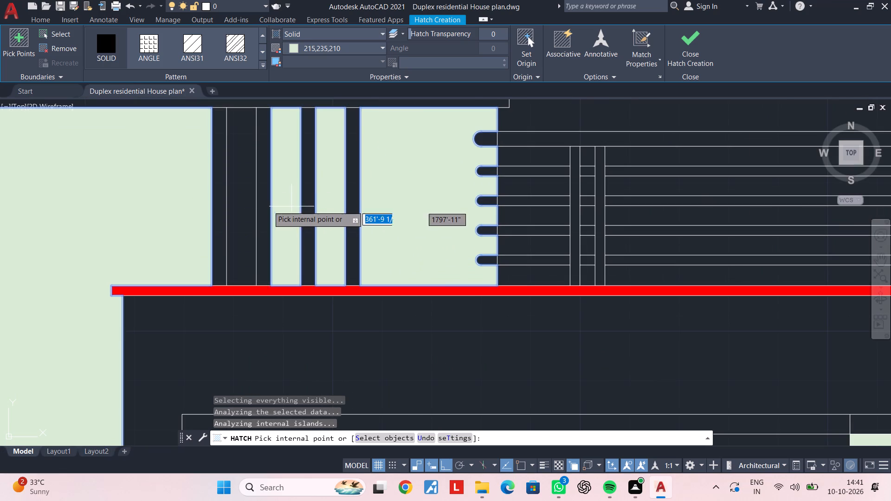
click(244, 208)
key(Escape)
scroll(246, 220, down, 2)
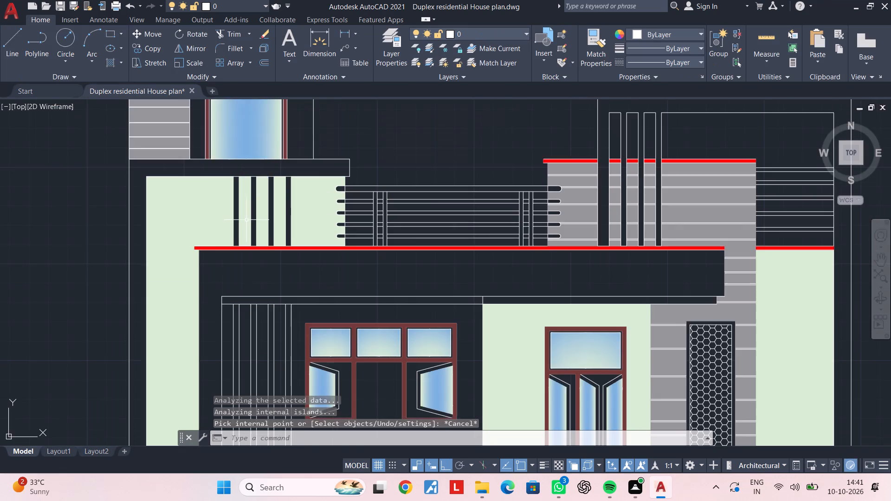
Save the drawing.
middle_drag(247, 220, 346, 150)
key(Escape)
scroll(315, 232, down, 1)
middle_drag(315, 233, 314, 153)
middle_drag(303, 257, 308, 229)
key(Escape)
key(Escape)
key(Escape)
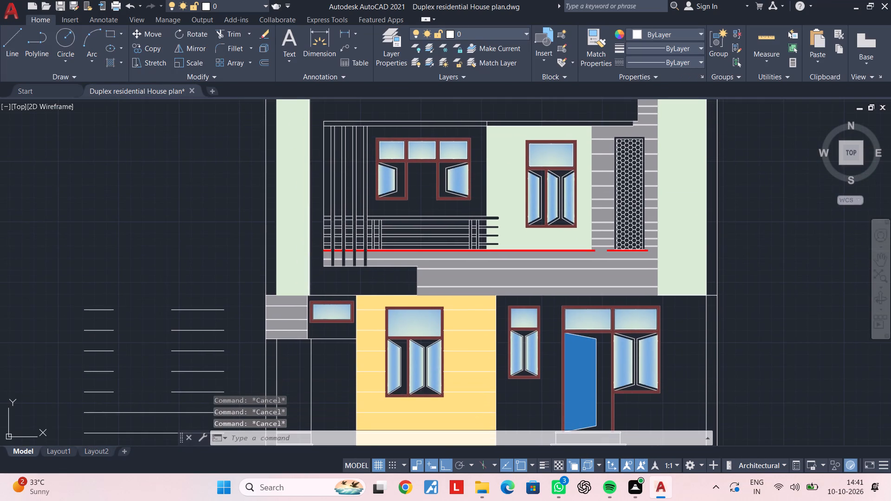
middle_drag(308, 228, 302, 335)
key(Escape)
key(Escape)
key(ctrl+s)
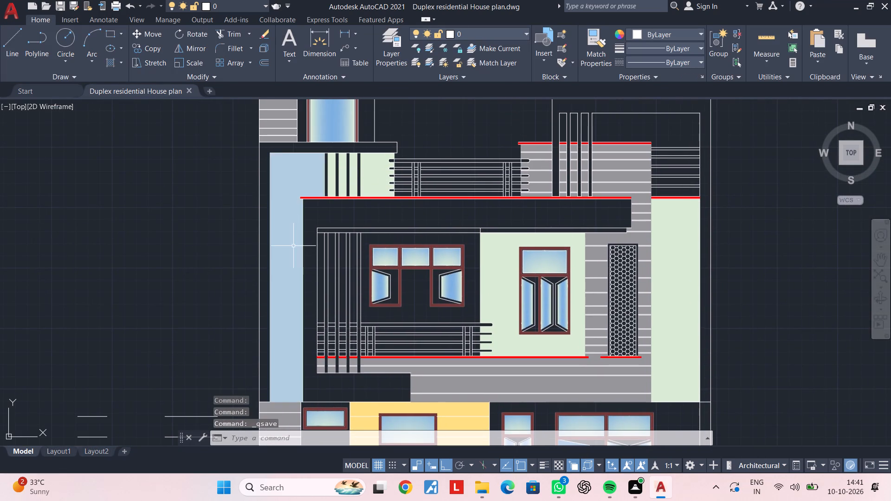
Examine the coloured front elevation, from the whole facade to the terrace railing and first-floor slab, for areas still unfilled.
scroll(465, 215, down, 2)
middle_drag(477, 229, 393, 254)
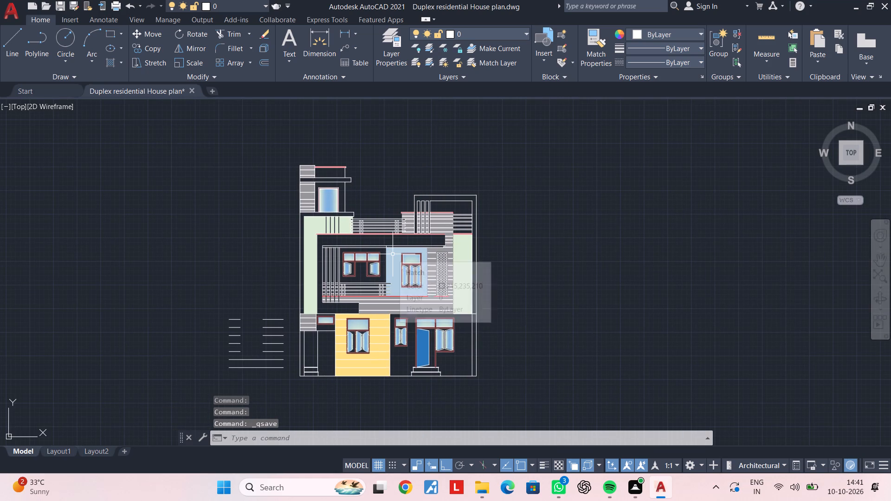
scroll(392, 255, up, 2)
middle_drag(358, 294, 412, 258)
scroll(358, 294, up, 1)
middle_drag(415, 192, 370, 284)
middle_drag(394, 216, 366, 243)
middle_drag(362, 241, 344, 276)
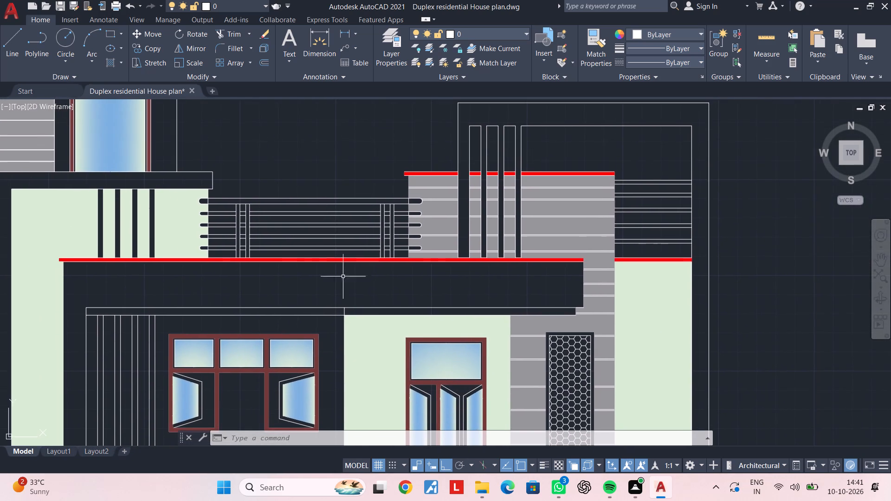
middle_drag(318, 138, 295, 175)
scroll(291, 183, down, 1)
middle_drag(291, 183, 282, 180)
key(Escape)
key(Escape)
scroll(259, 173, down, 2)
middle_drag(259, 173, 261, 172)
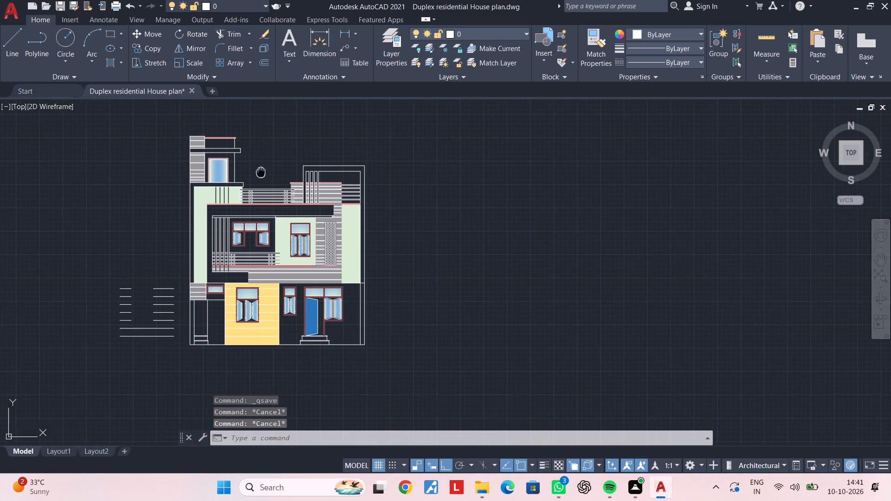
middle_drag(261, 172, 286, 167)
Save the drawing again.
key(ctrl+s)
Delete the group of loose horizontal lines lying outside the elevation beside the ground floor.
middle_drag(278, 244, 286, 227)
scroll(313, 270, up, 2)
middle_drag(338, 246, 408, 192)
scroll(414, 246, down, 1)
middle_drag(414, 246, 387, 262)
key(Escape)
key(Escape)
middle_drag(383, 263, 370, 295)
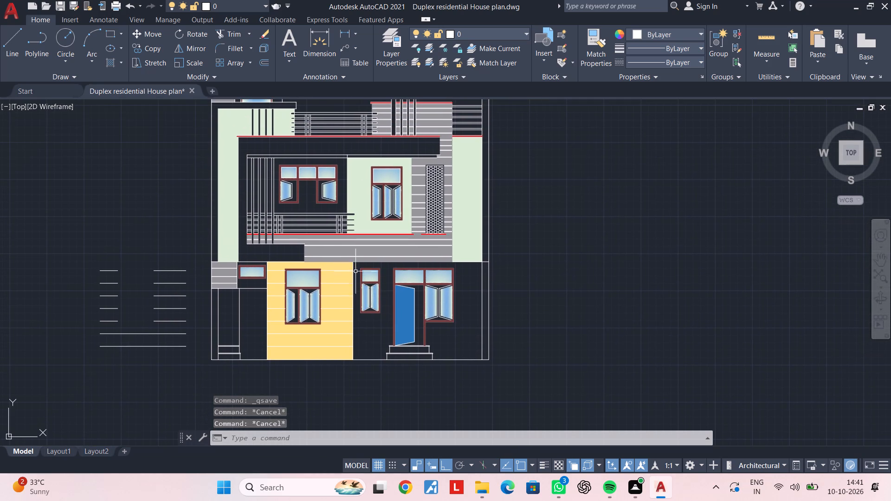
click(77, 245)
click(207, 372)
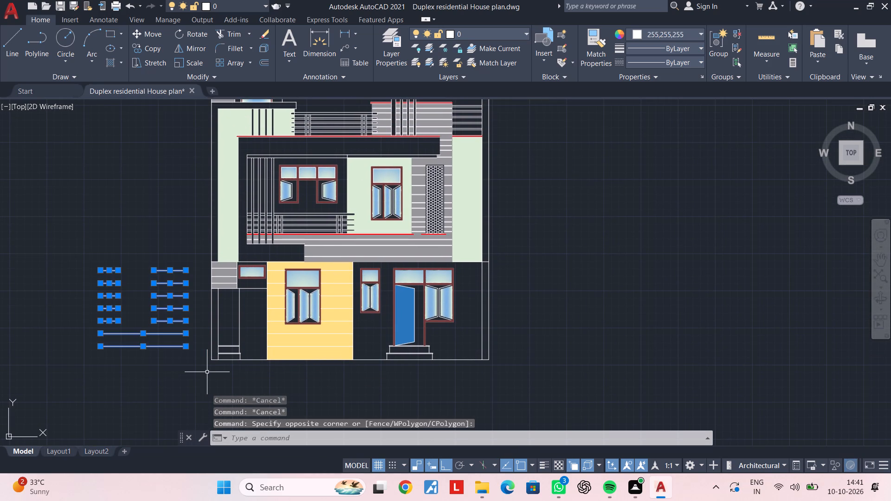
key(Delete)
key(Escape)
key(Escape)
key(Escape)
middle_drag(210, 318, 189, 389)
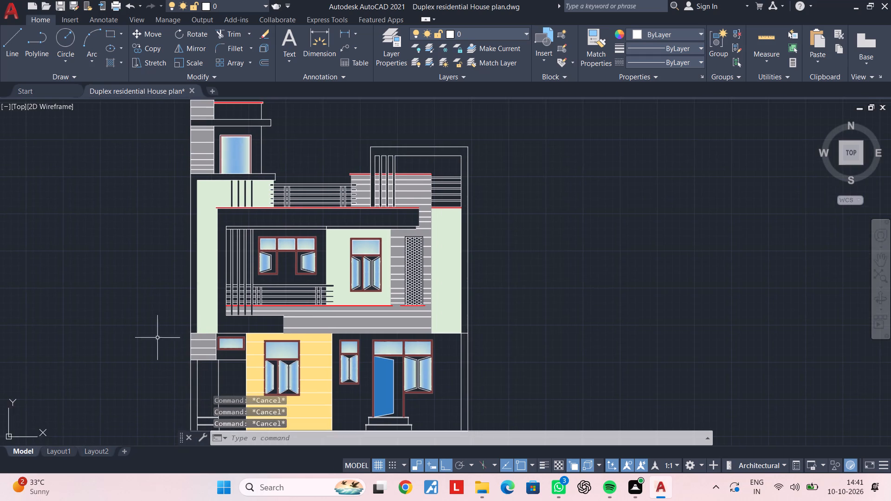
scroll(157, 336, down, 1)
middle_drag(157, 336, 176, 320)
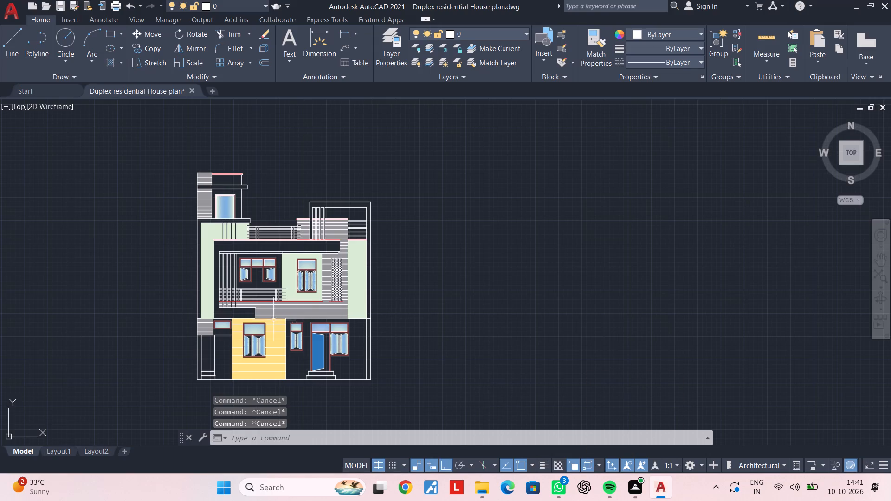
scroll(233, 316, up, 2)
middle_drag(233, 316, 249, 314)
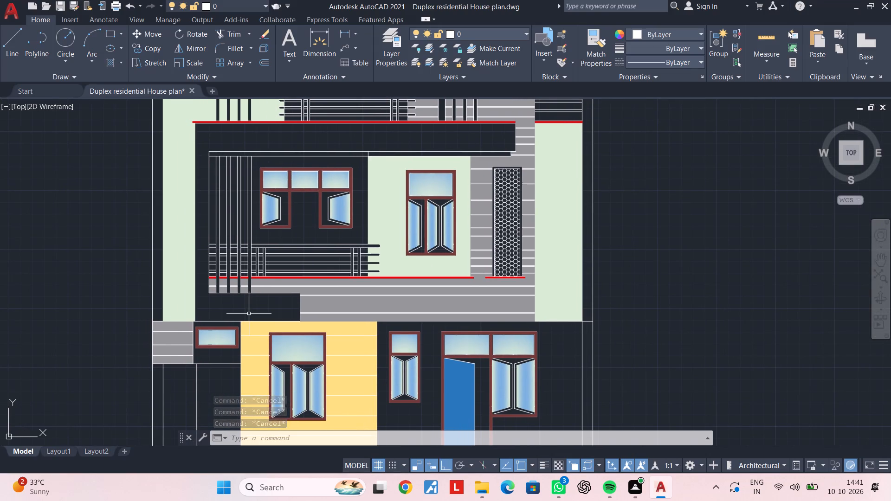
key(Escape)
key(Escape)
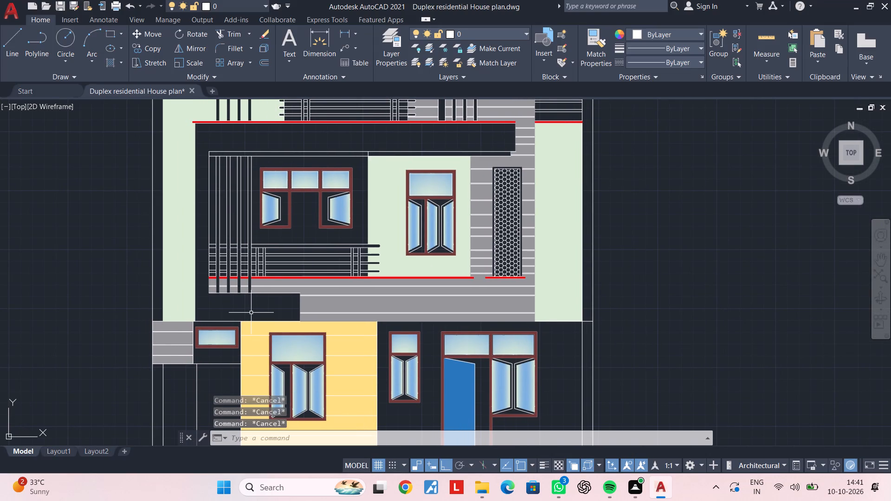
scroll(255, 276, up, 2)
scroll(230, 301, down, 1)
Set up a plot using the previous plot's page setup, with the plot window placed around the whole front elevation.
middle_drag(230, 301, 369, 294)
scroll(355, 309, down, 3)
middle_drag(363, 312, 442, 291)
key(Escape)
middle_drag(323, 280, 361, 262)
key(Escape)
key(ctrl+p)
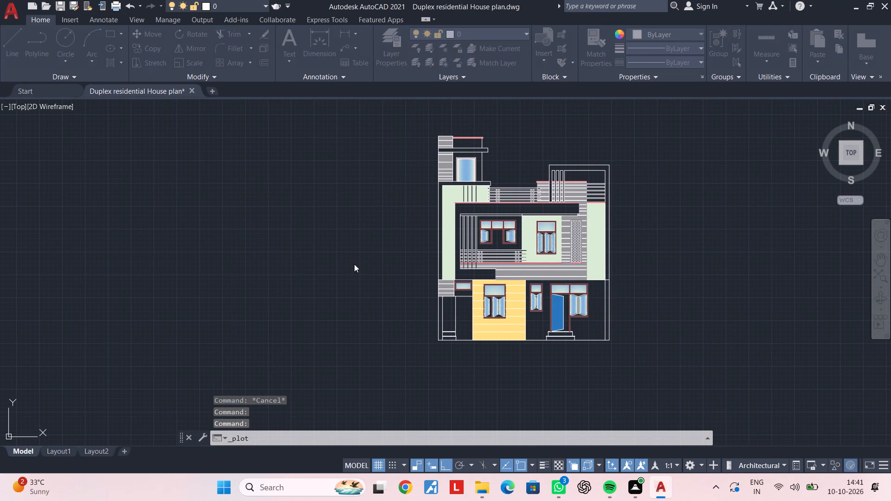
click(354, 122)
click(353, 143)
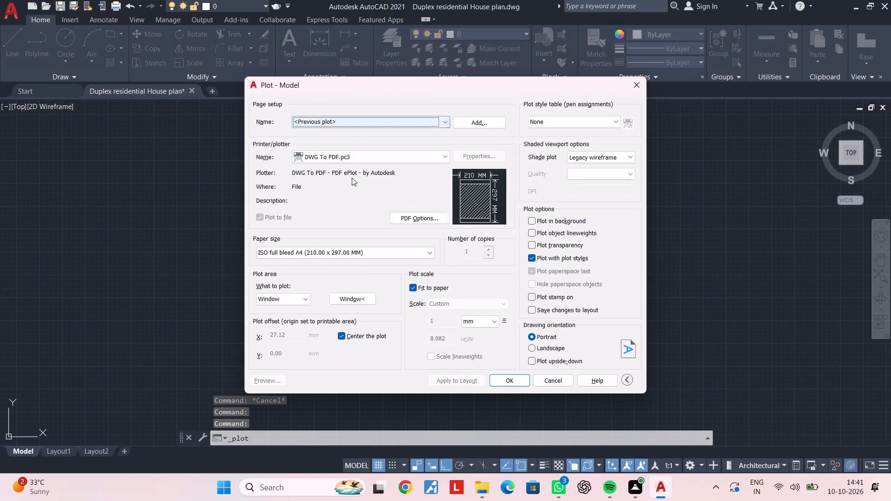
scroll(356, 230, down, 2)
click(365, 298)
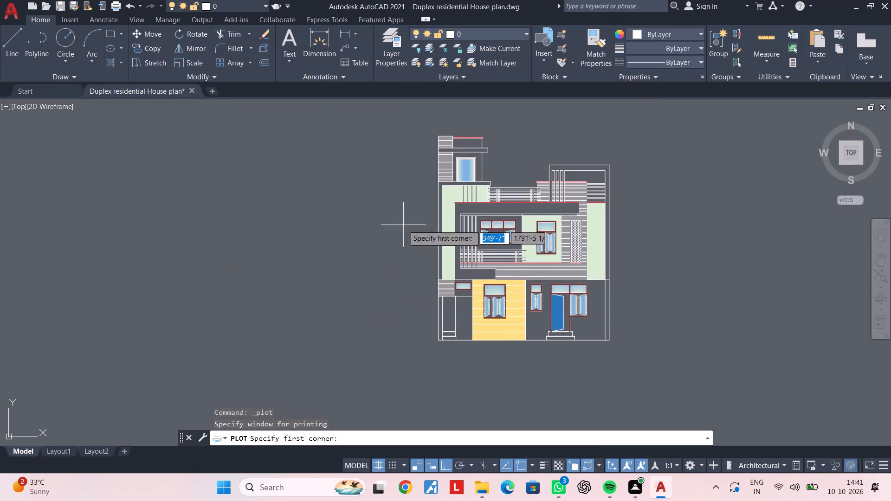
scroll(402, 153, down, 1)
middle_drag(402, 154, 331, 187)
click(333, 146)
click(493, 349)
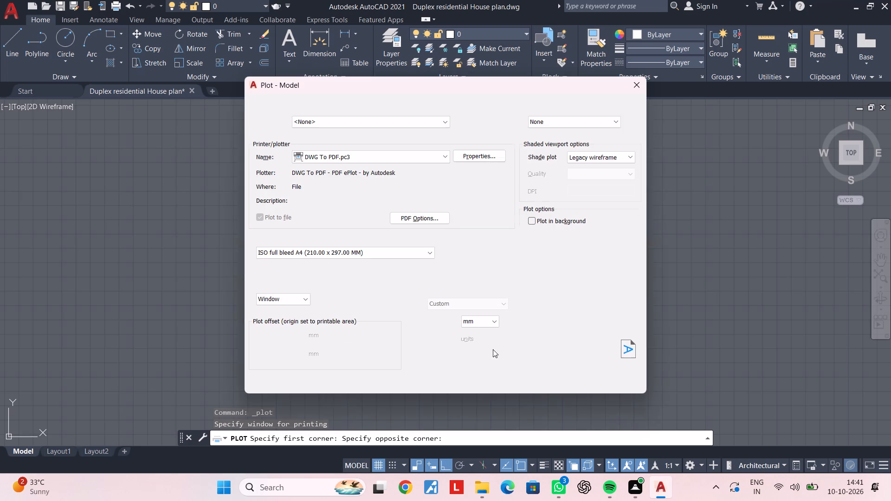
Preview the plot and examine the front elevation from the ground floor up to the terrace for areas still uncoloured.
click(281, 379)
scroll(455, 289, up, 2)
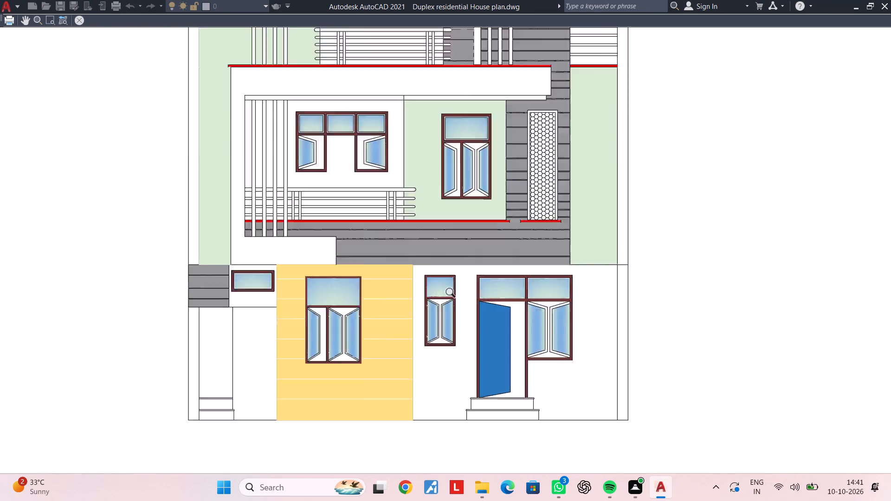
scroll(453, 295, up, 2)
scroll(445, 309, down, 2)
middle_drag(423, 318, 518, 309)
scroll(451, 325, up, 2)
scroll(451, 325, down, 2)
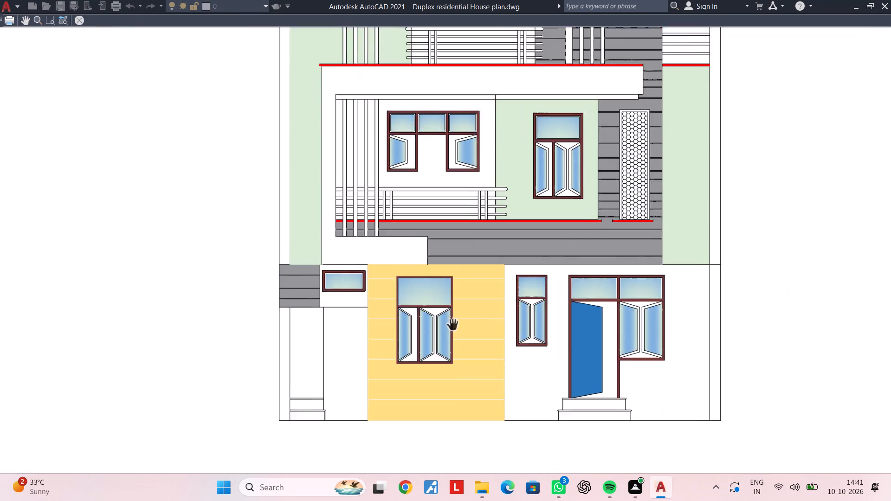
middle_drag(451, 325, 456, 352)
scroll(438, 356, up, 3)
scroll(452, 320, down, 1)
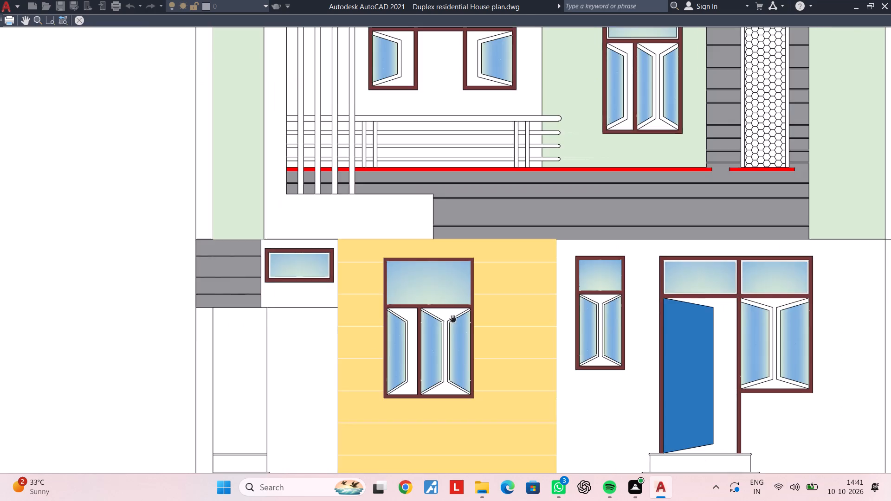
middle_drag(452, 320, 453, 382)
scroll(446, 374, down, 1)
middle_drag(457, 344, 415, 376)
scroll(450, 355, down, 1)
middle_drag(410, 348, 391, 344)
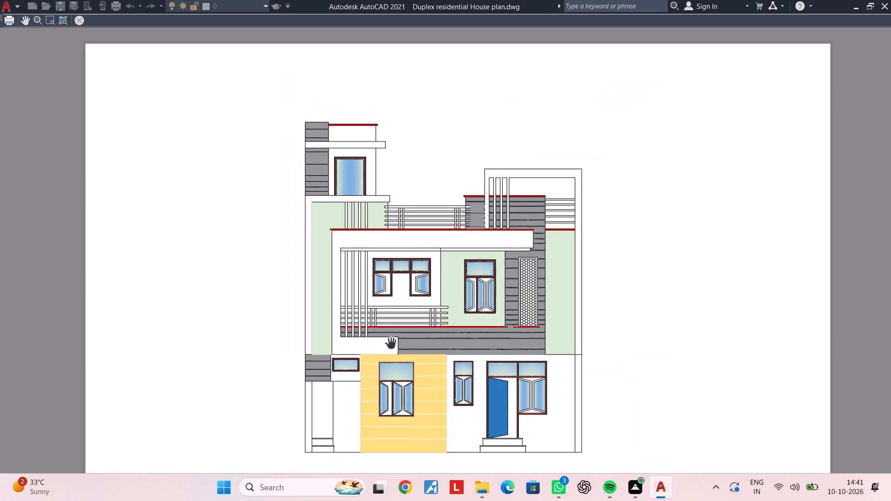
middle_drag(450, 313, 415, 225)
scroll(401, 308, up, 1)
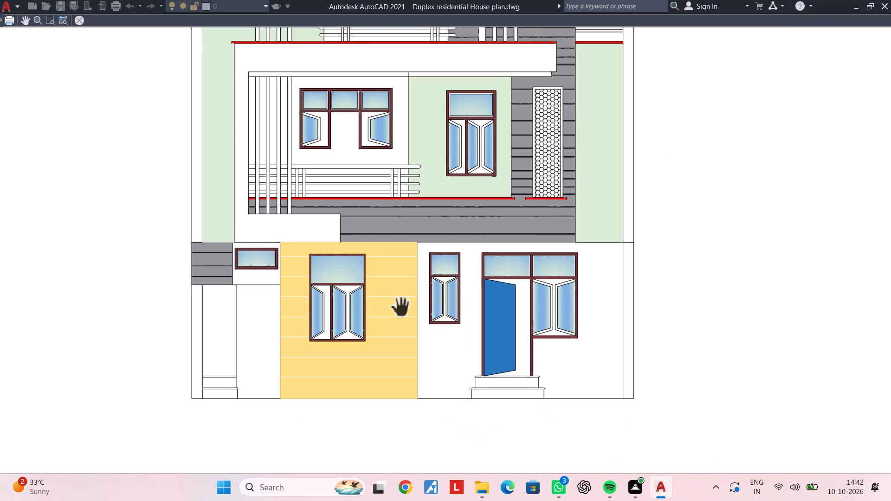
middle_drag(425, 266, 407, 333)
scroll(407, 328, down, 1)
middle_drag(425, 271, 413, 330)
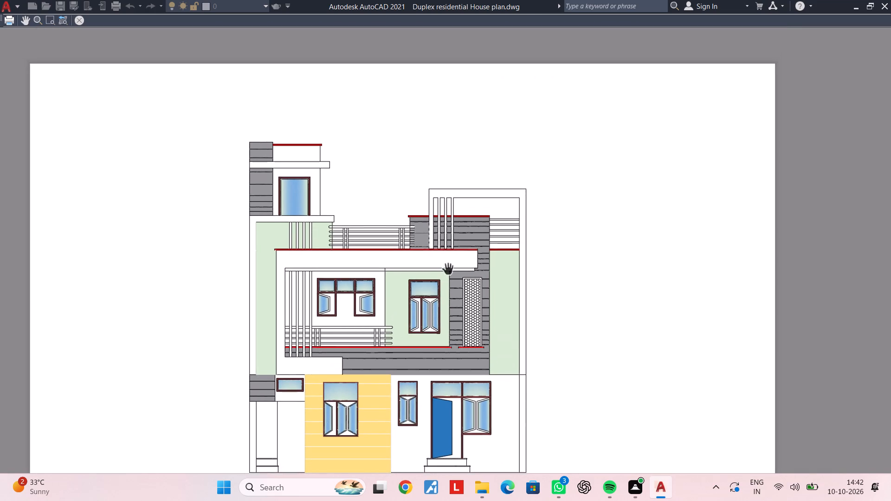
middle_drag(373, 276, 351, 191)
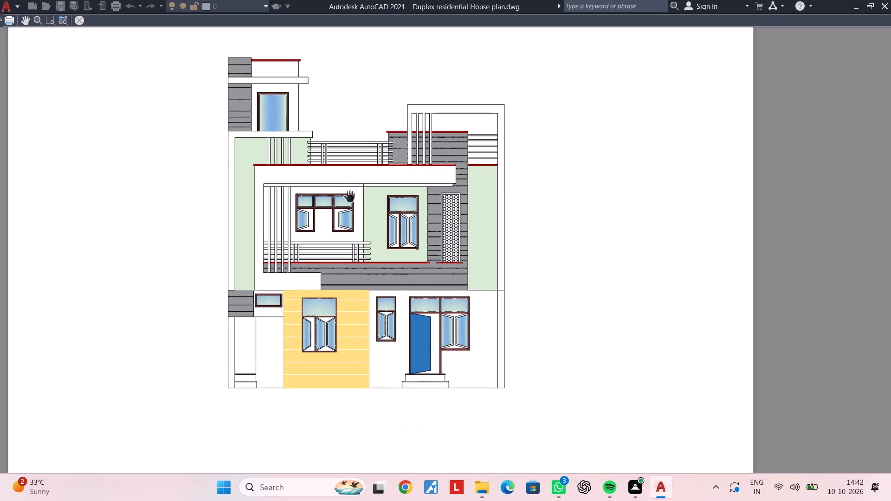
scroll(486, 129, up, 2)
scroll(343, 186, up, 3)
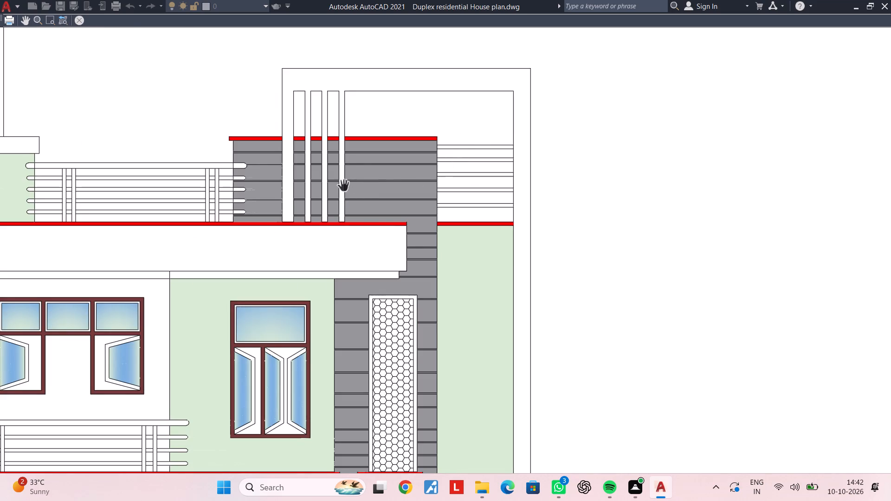
scroll(343, 190, down, 1)
scroll(250, 192, up, 2)
scroll(249, 198, down, 2)
middle_drag(249, 198, 367, 203)
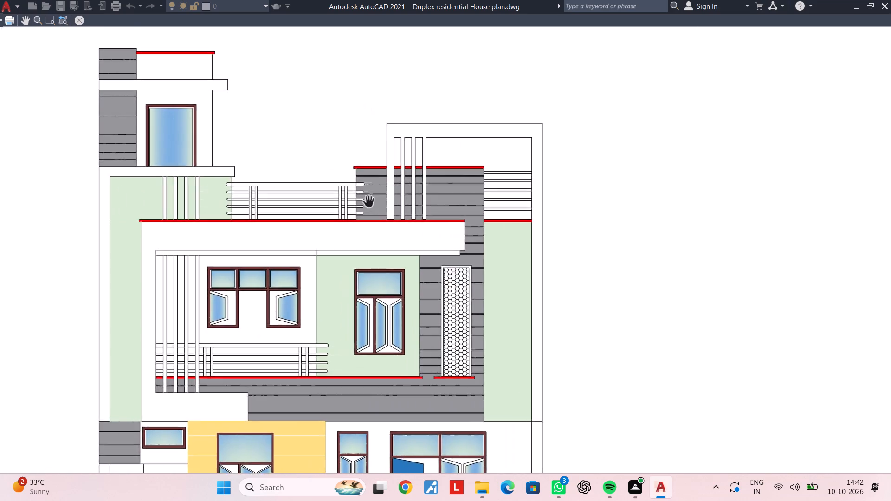
key(Escape)
key(Escape)
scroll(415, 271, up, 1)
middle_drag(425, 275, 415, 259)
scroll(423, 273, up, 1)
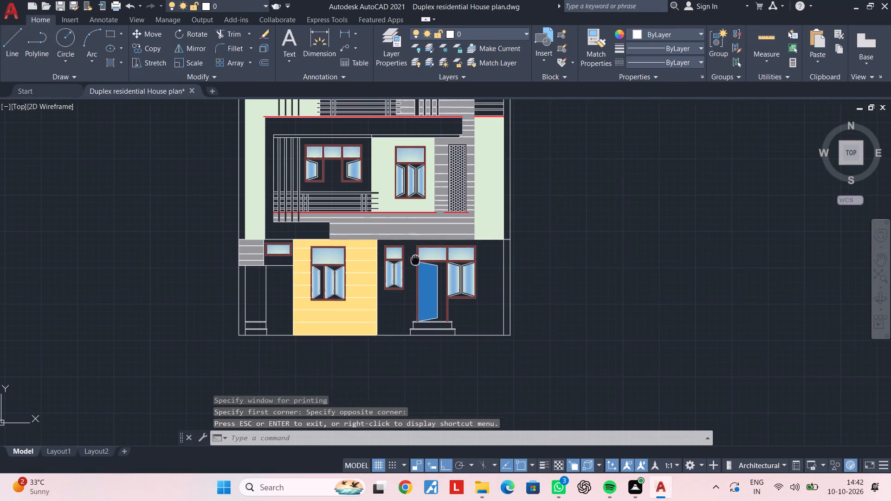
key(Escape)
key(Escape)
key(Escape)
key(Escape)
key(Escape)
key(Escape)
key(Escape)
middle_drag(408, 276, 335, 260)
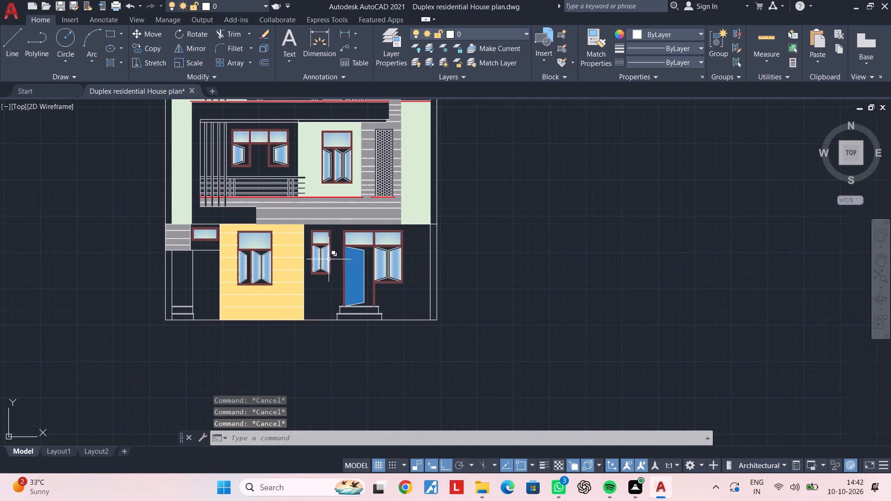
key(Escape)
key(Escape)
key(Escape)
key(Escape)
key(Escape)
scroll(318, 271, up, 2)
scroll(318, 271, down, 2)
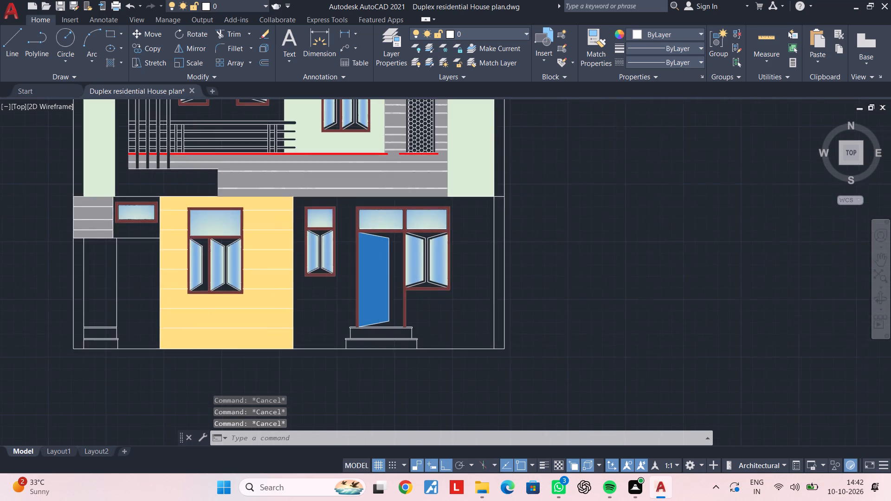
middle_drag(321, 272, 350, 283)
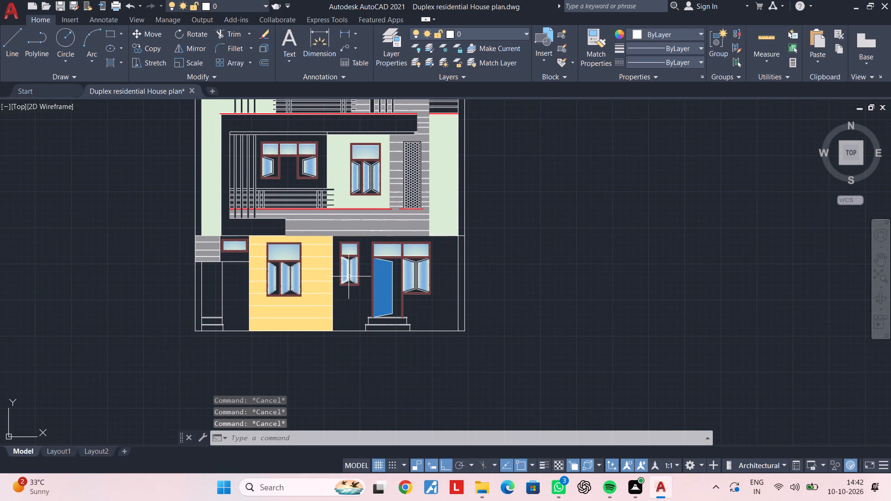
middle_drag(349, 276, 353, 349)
Change the colour of the honeycomb hatch in the first-floor screen panel to light blue 122,175,223.
scroll(306, 257, up, 1)
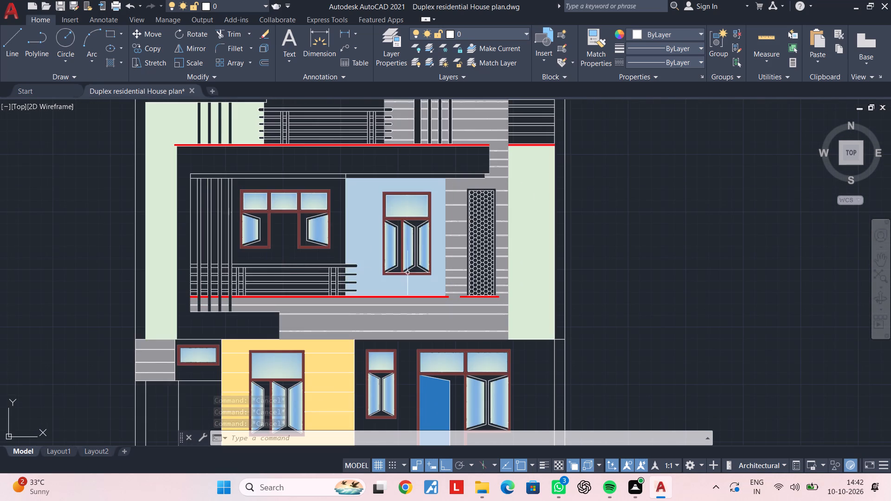
middle_drag(442, 270, 341, 269)
scroll(399, 263, up, 2)
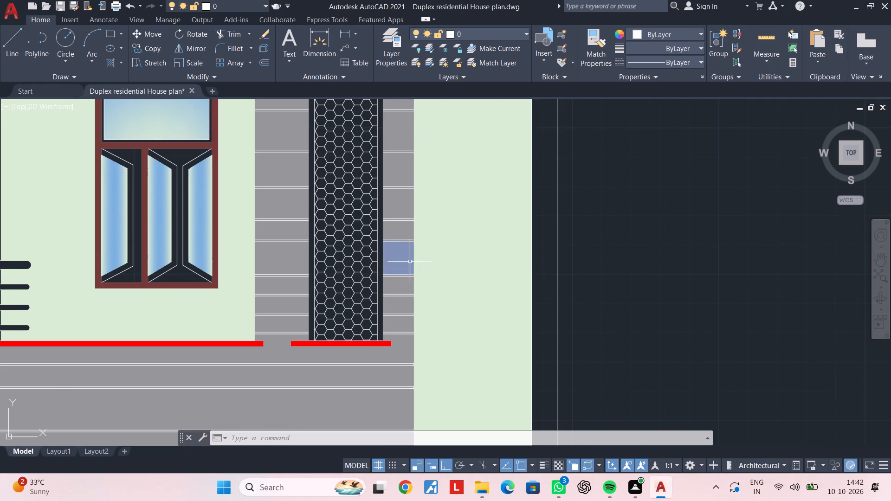
click(331, 246)
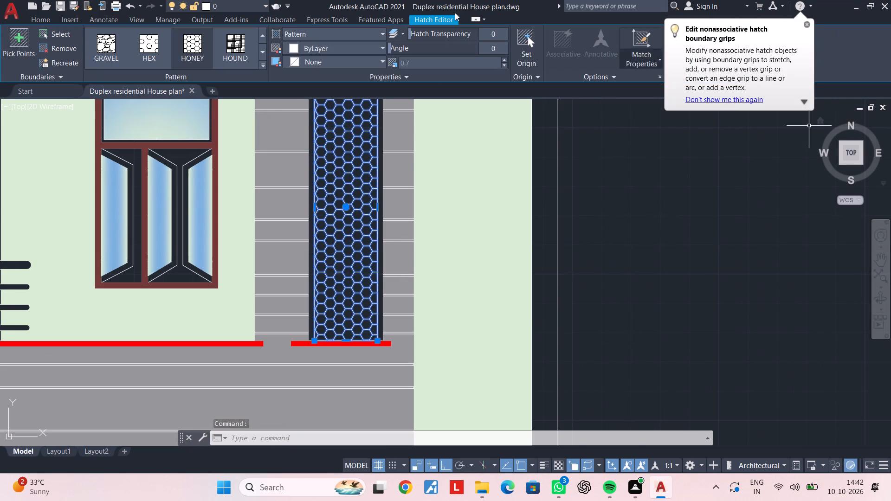
click(291, 47)
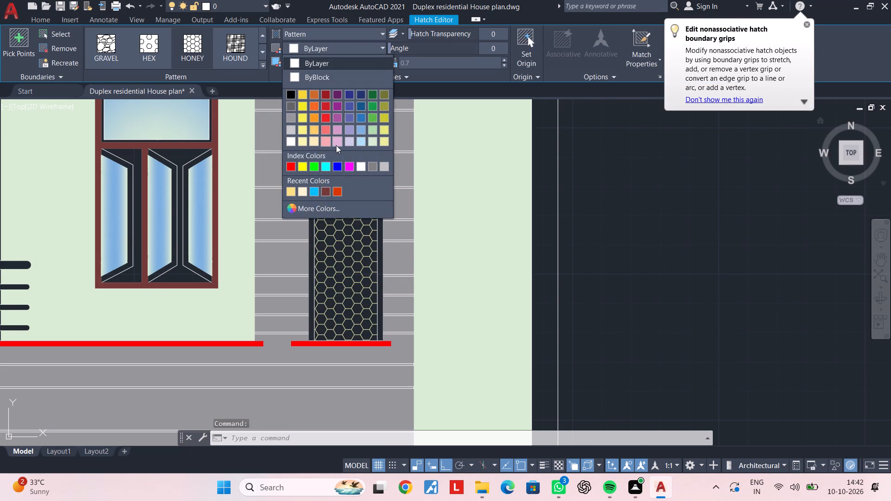
click(362, 132)
key(Escape)
key(Escape)
key(Escape)
key(Escape)
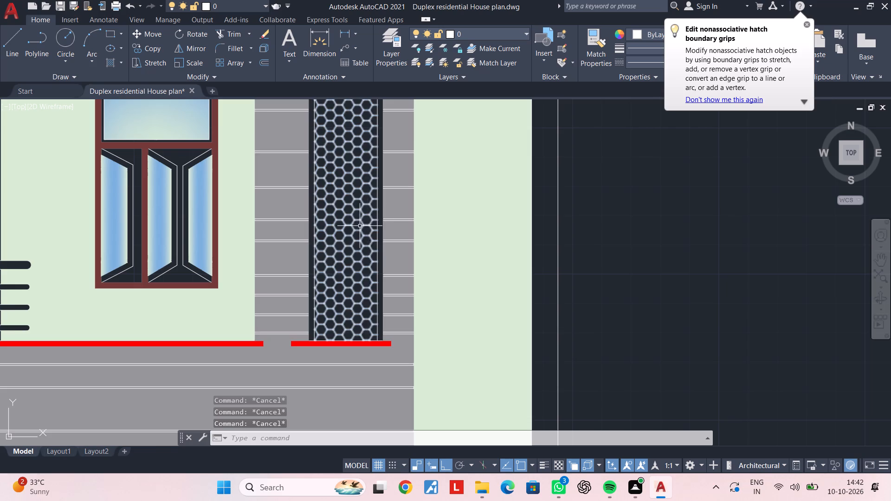
scroll(357, 227, down, 1)
middle_drag(356, 229, 359, 308)
key(Escape)
key(Escape)
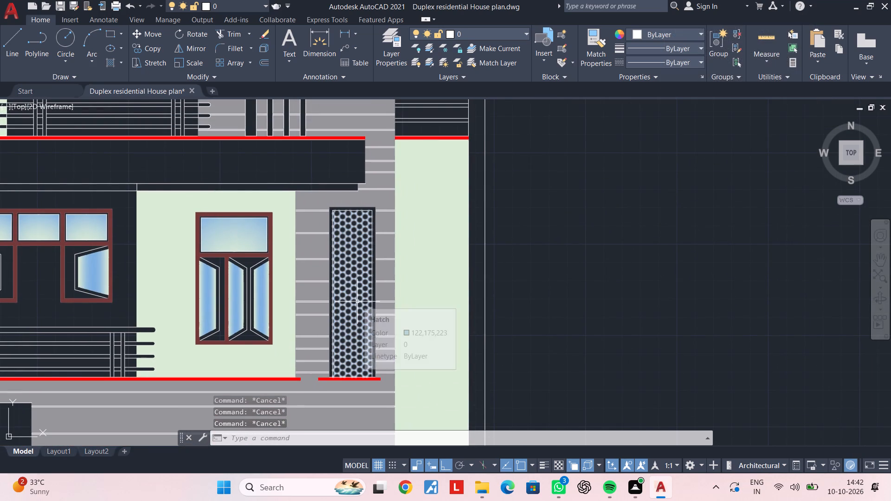
Fill the narrow frame around the honeycomb screen with a solid white hatch, colour 255,255,255.
scroll(359, 320, up, 2)
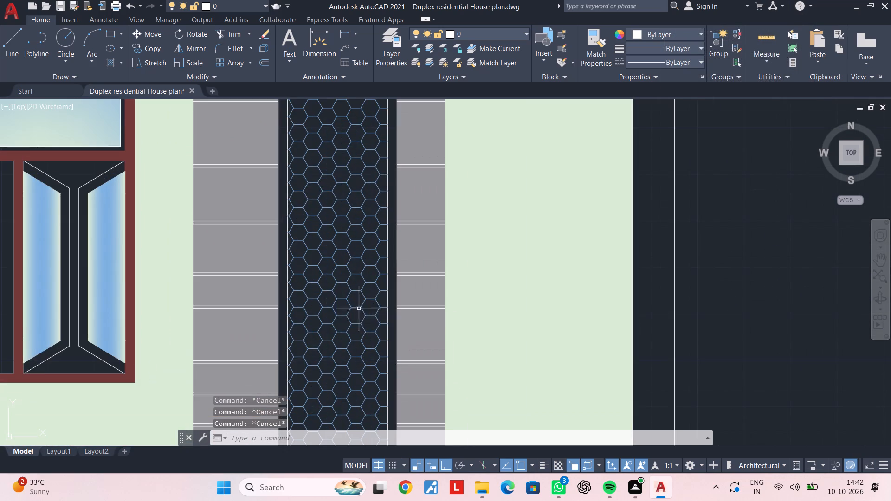
scroll(347, 309, up, 1)
key(h)
key(space)
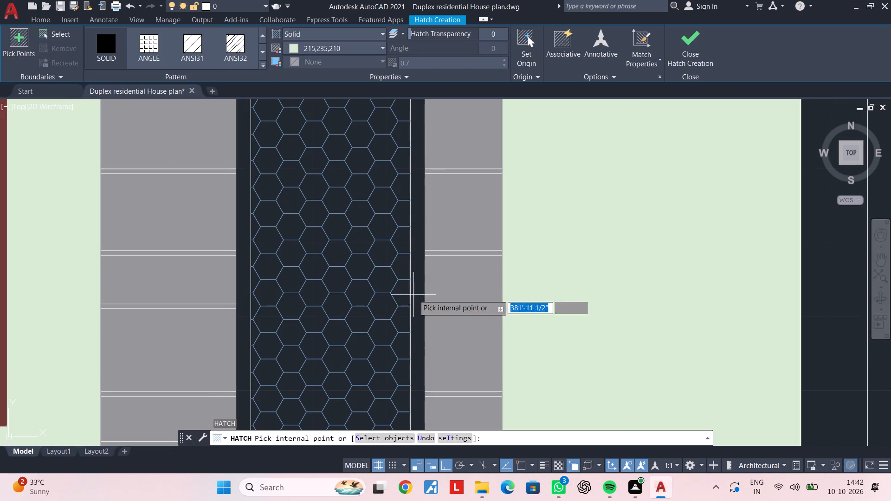
click(294, 48)
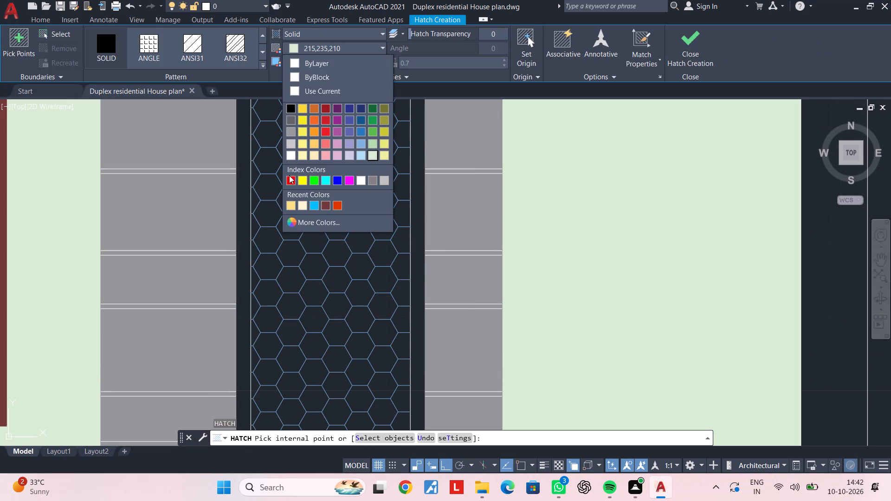
click(294, 159)
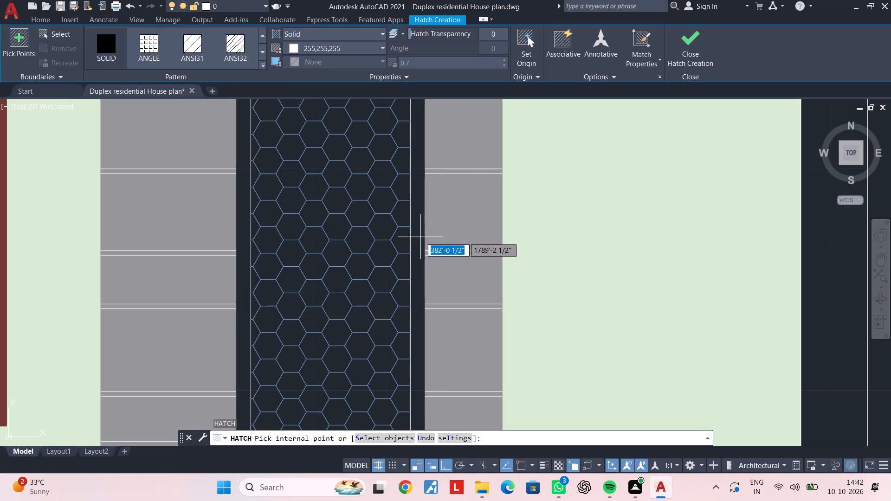
click(420, 237)
scroll(420, 237, down, 2)
scroll(410, 321, down, 2)
scroll(412, 245, up, 3)
key(Escape)
scroll(412, 245, down, 3)
middle_drag(412, 255, 413, 227)
key(Escape)
scroll(396, 268, down, 2)
middle_drag(396, 268, 405, 242)
key(Escape)
scroll(406, 244, down, 2)
key(Escape)
key(Escape)
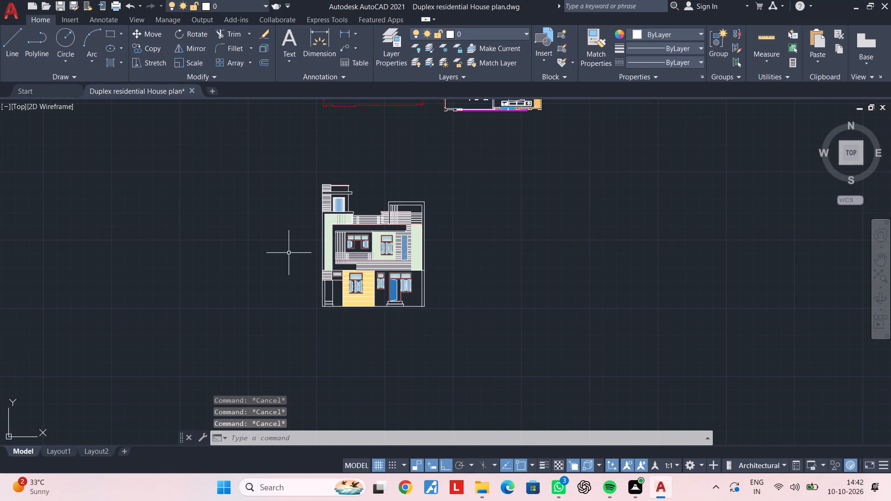
Set up a plot using the previous plot's page setup, with the plot window placed around the whole front elevation.
key(ctrl+p)
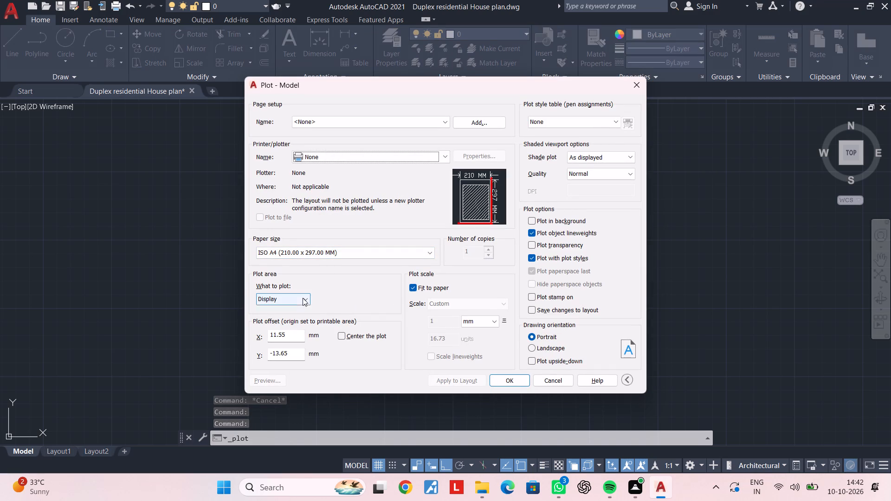
click(303, 298)
click(297, 331)
click(286, 165)
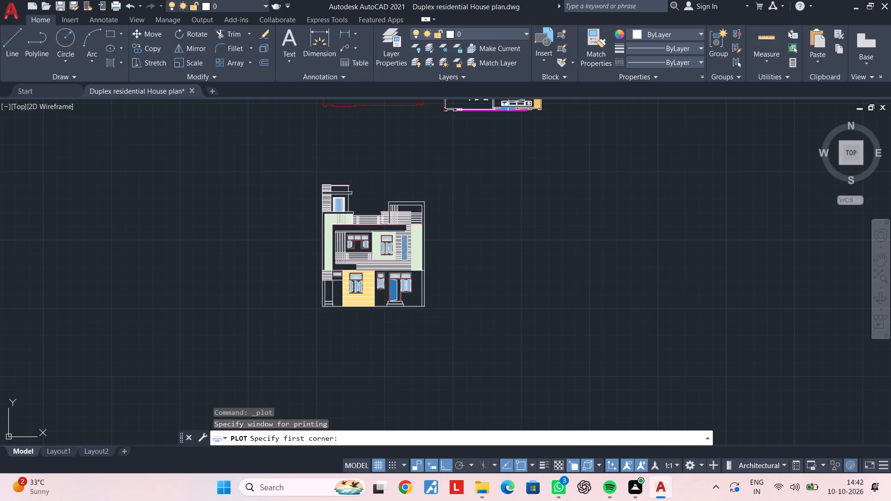
click(477, 360)
click(265, 384)
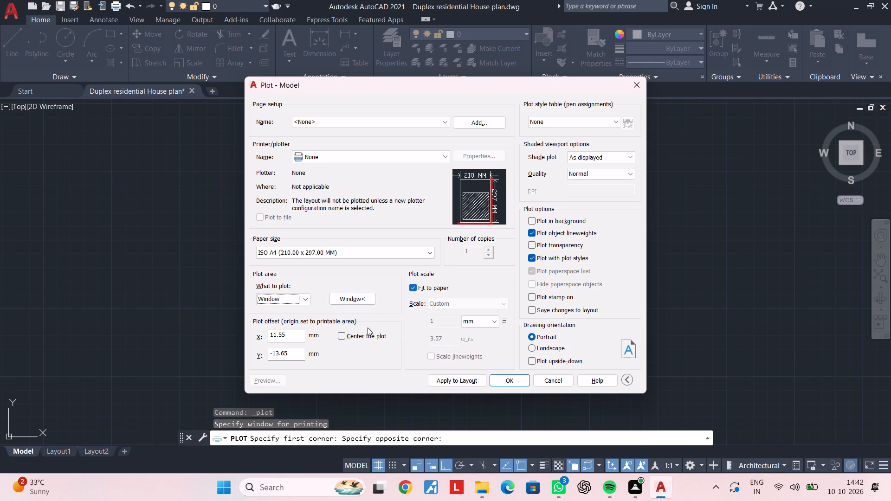
click(342, 336)
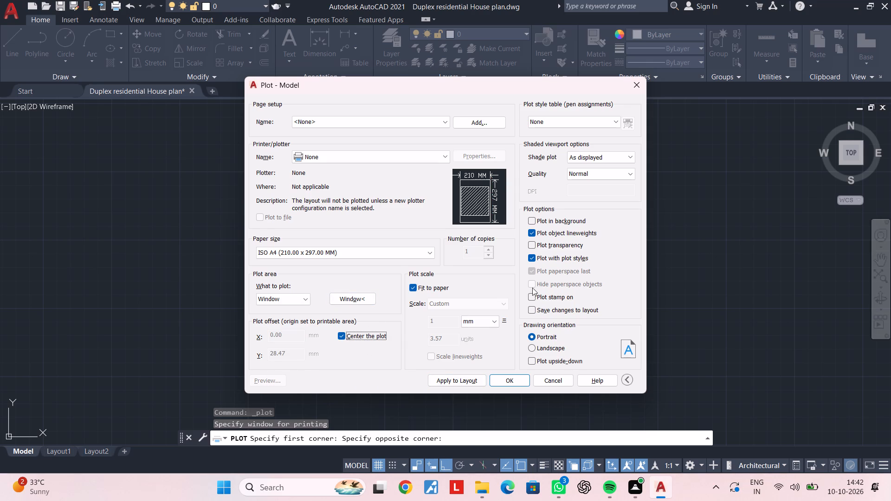
click(531, 231)
click(356, 122)
click(350, 142)
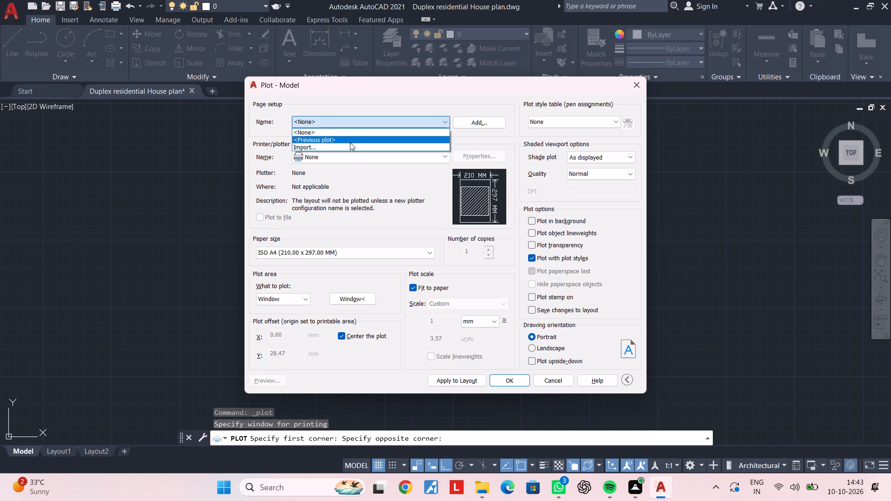
click(265, 379)
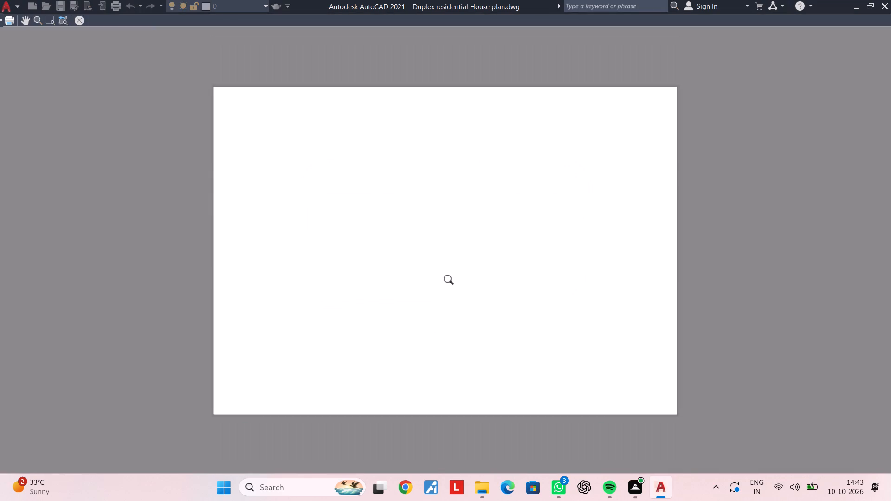
key(Escape)
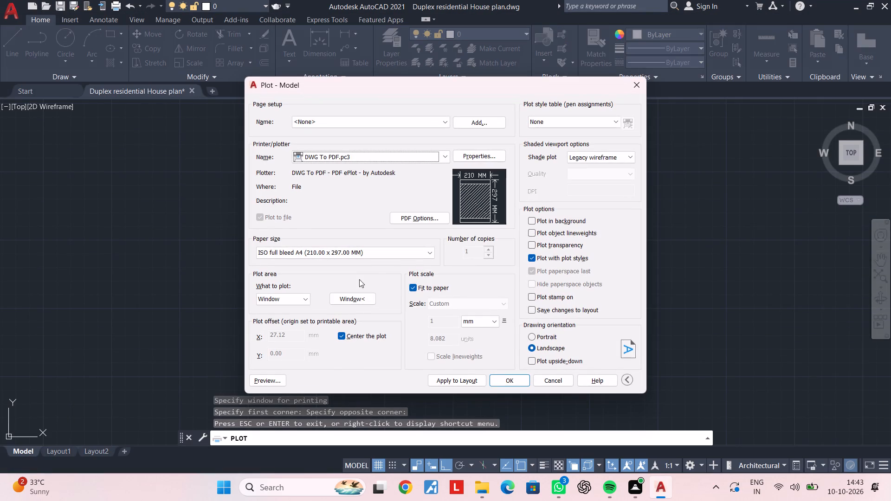
click(366, 297)
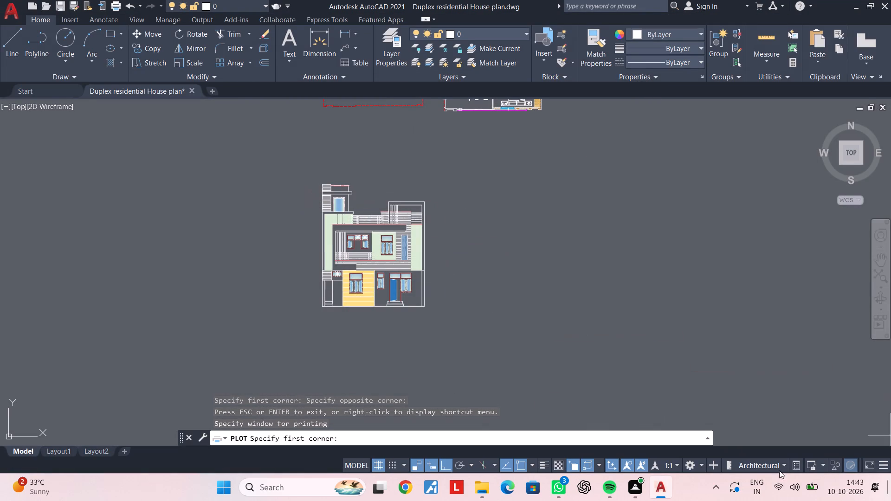
click(255, 147)
click(504, 368)
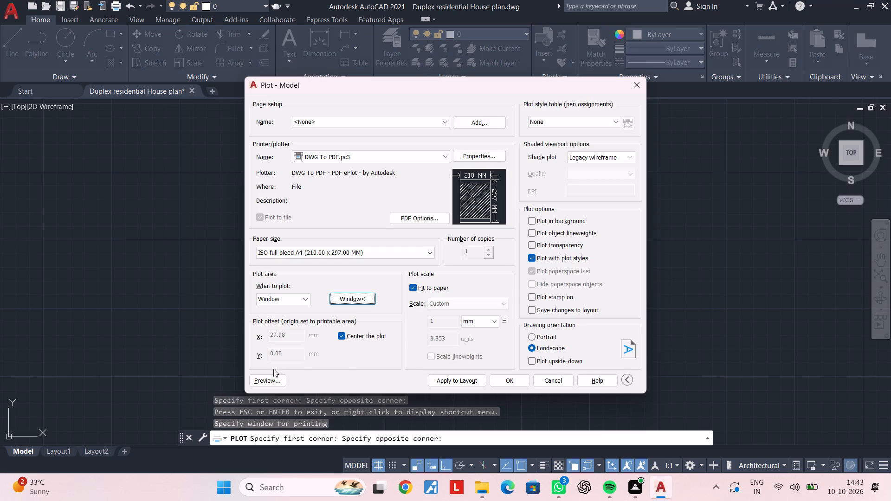
Preview the plot and examine the first-floor honeycomb screen and its frame at close range.
click(266, 379)
scroll(418, 281, up, 2)
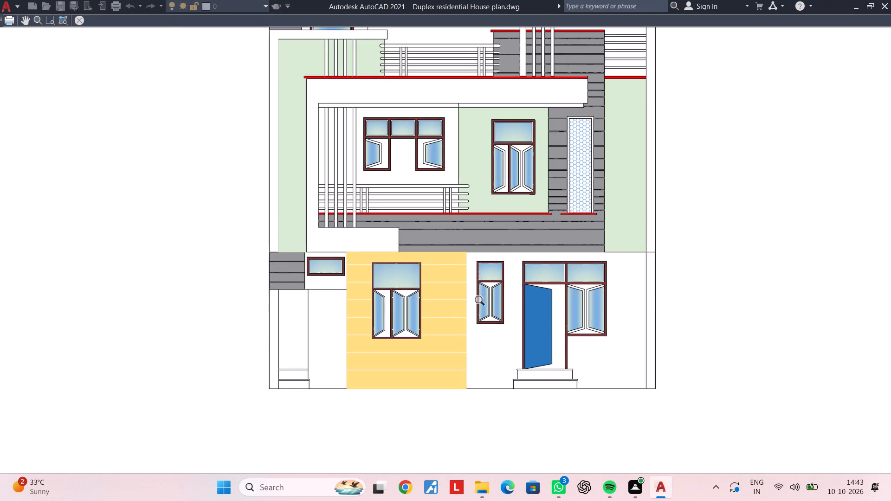
middle_drag(482, 302, 390, 392)
scroll(499, 285, up, 8)
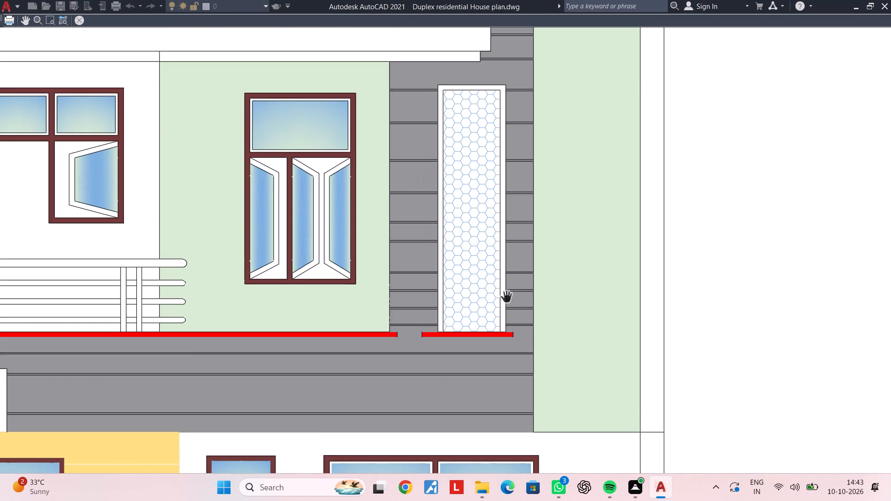
scroll(507, 299, down, 3)
scroll(480, 304, up, 3)
scroll(475, 318, down, 1)
key(Escape)
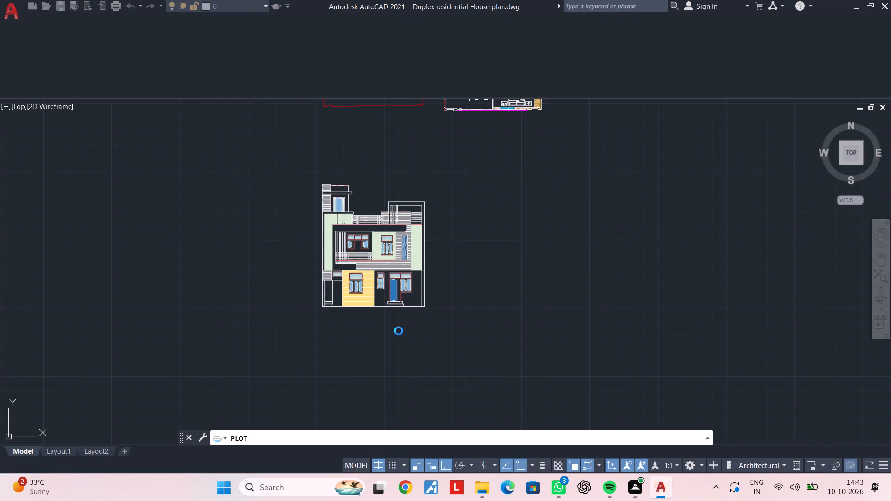
key(Escape)
Fill the terrace frame with its vertical bars and the side strip down to ground level with solid hatch 255,255,255.
scroll(387, 210, up, 3)
middle_drag(402, 256, 360, 324)
key(Escape)
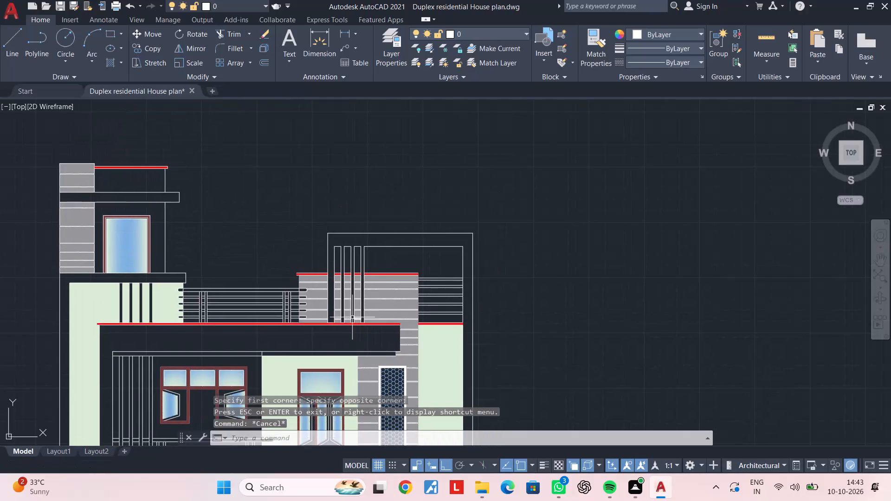
key(Escape)
text(H)
key(space)
scroll(321, 252, up, 3)
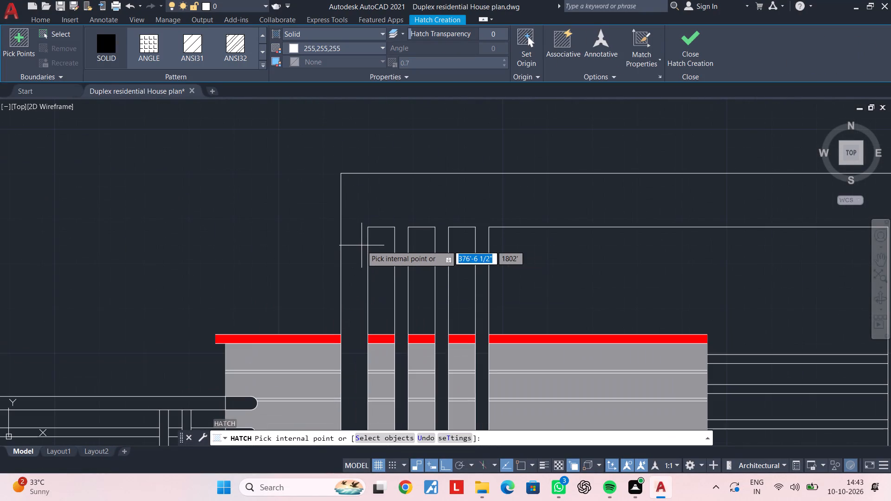
click(360, 238)
scroll(350, 254, down, 1)
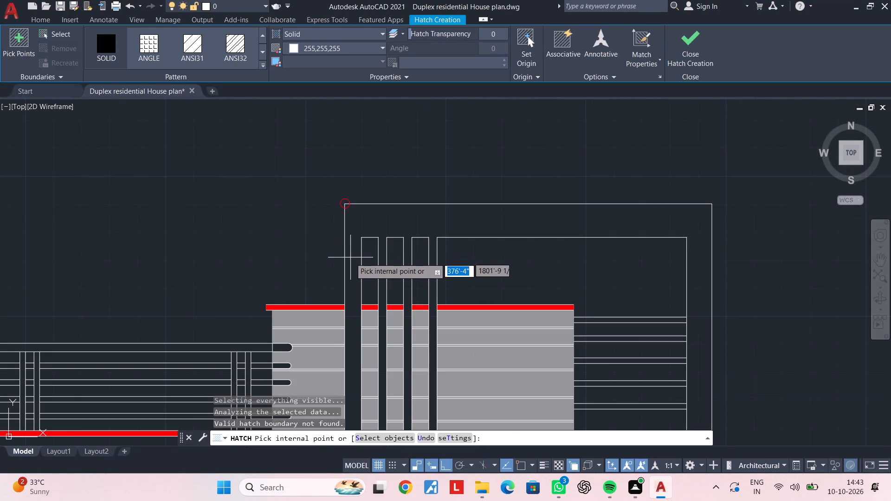
click(351, 265)
scroll(352, 265, down, 1)
click(352, 267)
scroll(451, 320, down, 2)
middle_drag(457, 303, 452, 245)
middle_drag(478, 316, 484, 260)
scroll(493, 356, up, 1)
middle_drag(499, 356, 505, 282)
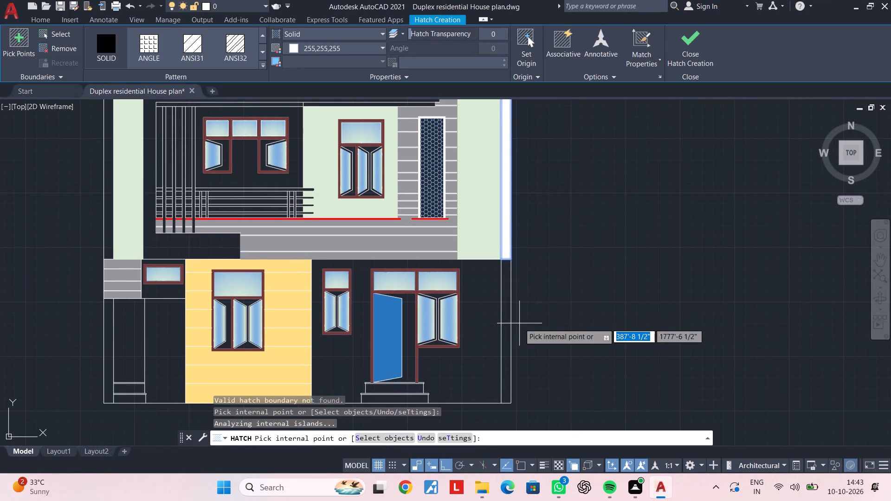
click(510, 337)
middle_drag(494, 341, 547, 334)
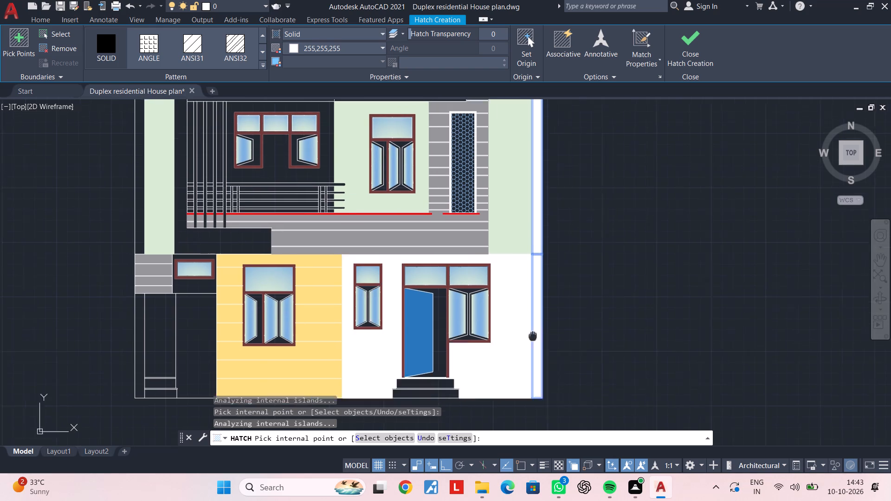
middle_drag(547, 334, 595, 325)
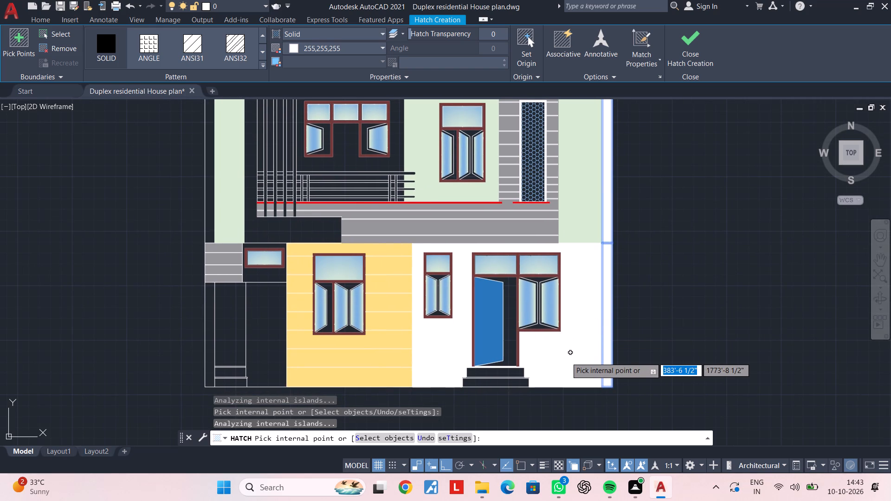
scroll(508, 393, down, 2)
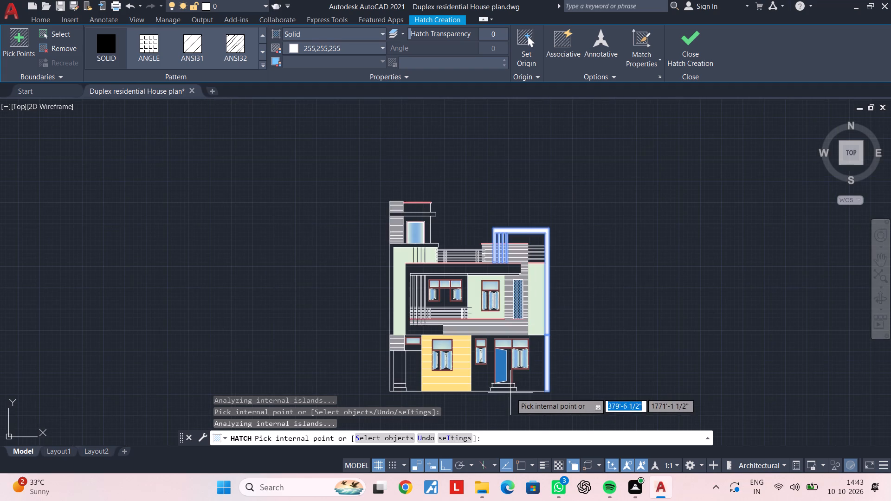
key(Escape)
key(Escape)
Fill the four vertical fins in front of the first-floor balcony with solid white hatch 255,255,255.
scroll(569, 238, up, 3)
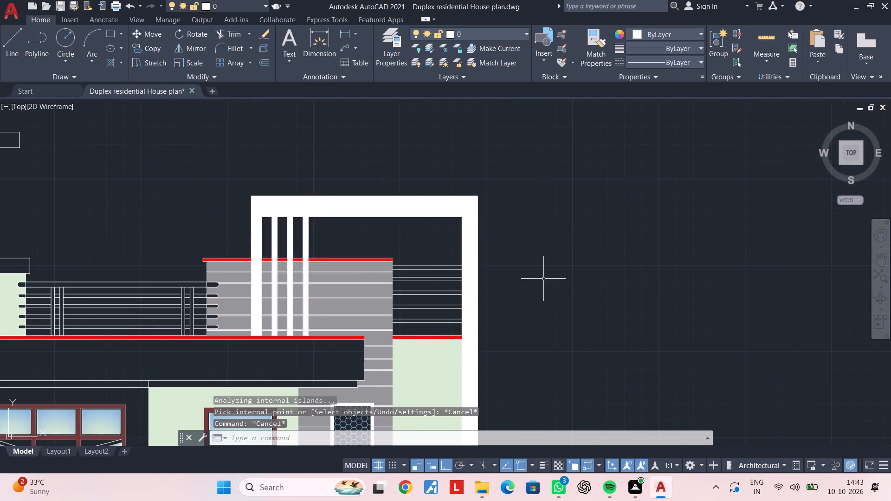
scroll(555, 318, down, 2)
middle_drag(558, 302, 570, 218)
middle_drag(577, 267, 599, 213)
key(space)
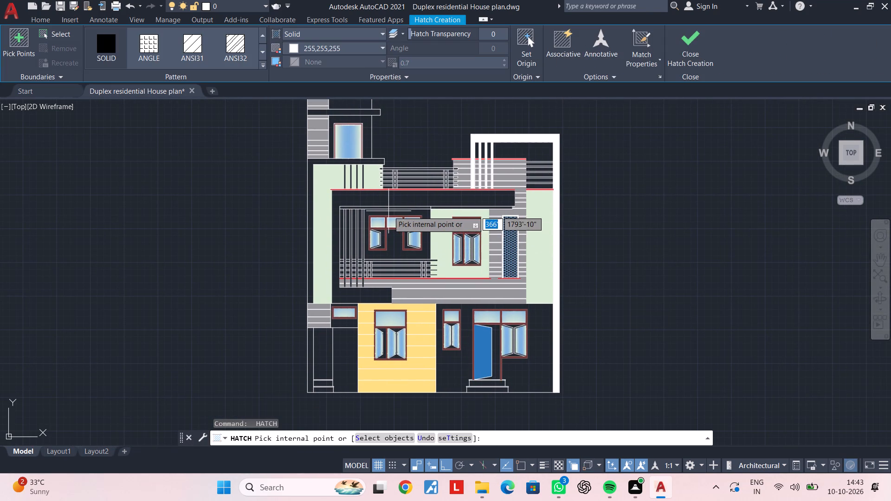
middle_drag(361, 202, 380, 265)
scroll(389, 264, up, 2)
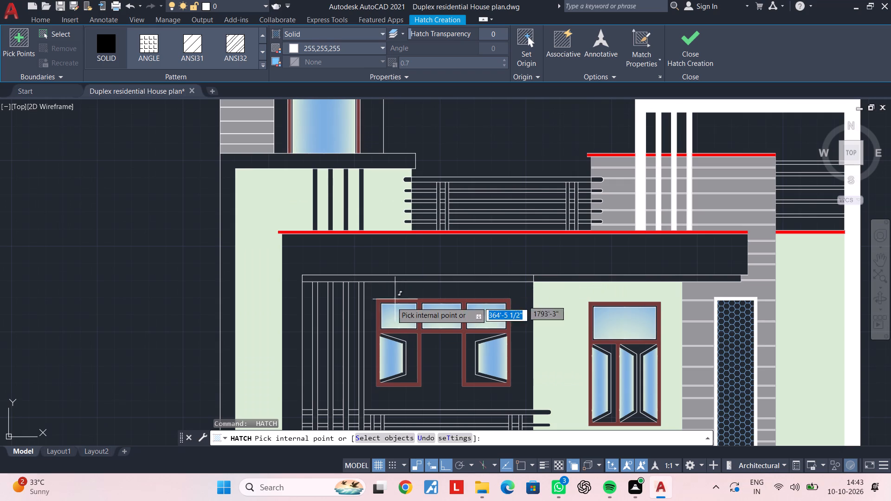
scroll(366, 320, up, 1)
click(359, 320)
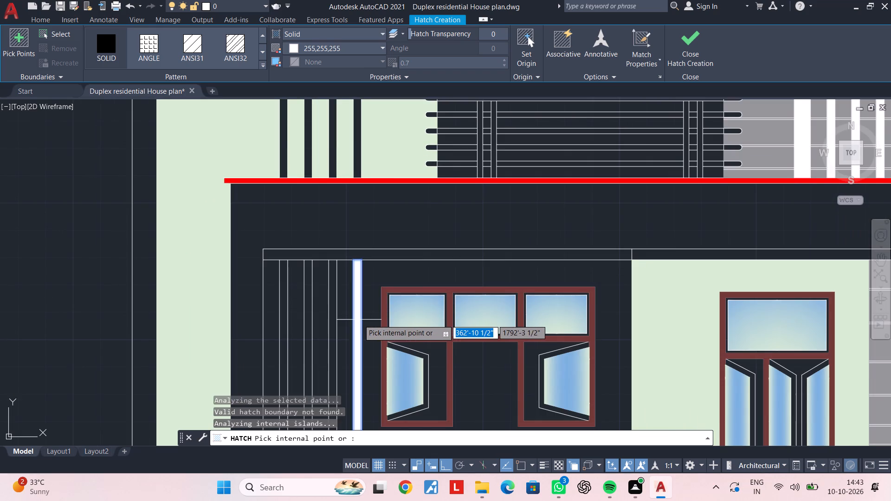
middle_drag(362, 316, 417, 249)
click(388, 270)
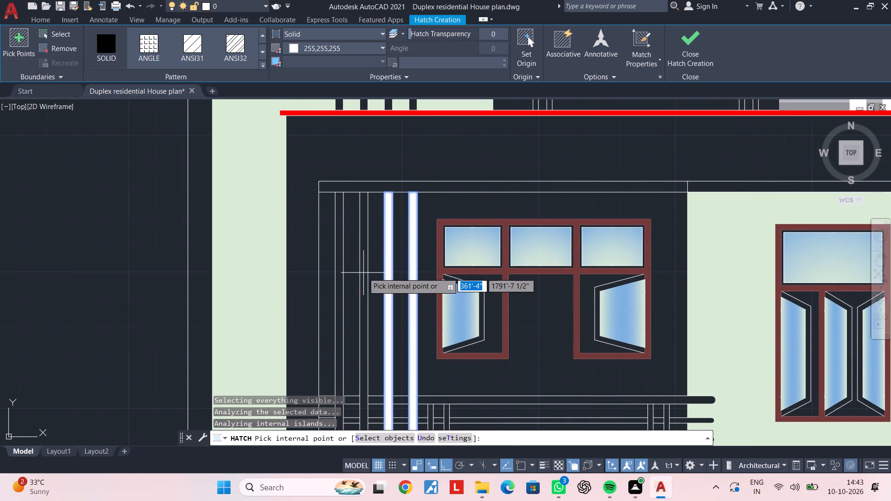
double_click(363, 273)
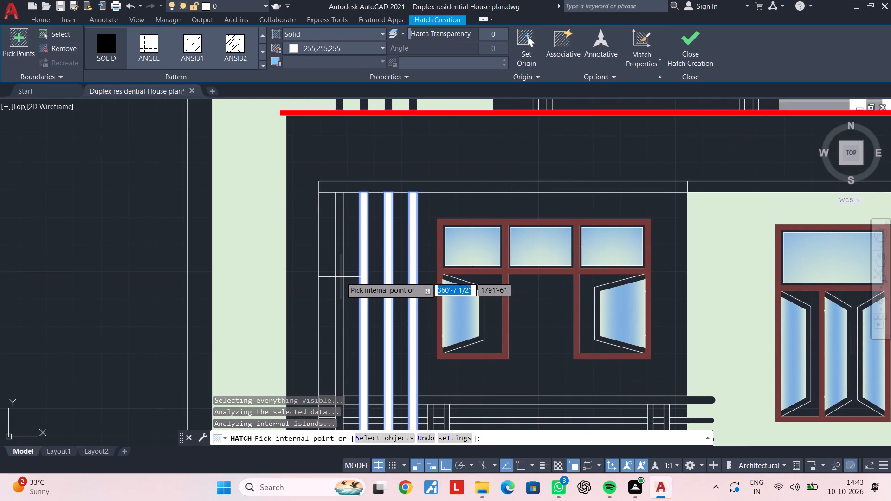
click(341, 277)
middle_drag(346, 282, 361, 150)
key(Escape)
key(Escape)
key(Escape)
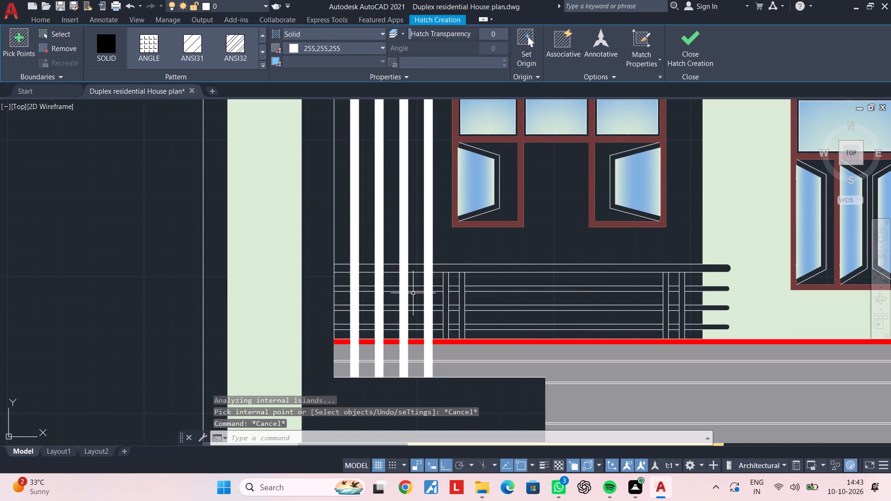
key(Escape)
key(Escape)
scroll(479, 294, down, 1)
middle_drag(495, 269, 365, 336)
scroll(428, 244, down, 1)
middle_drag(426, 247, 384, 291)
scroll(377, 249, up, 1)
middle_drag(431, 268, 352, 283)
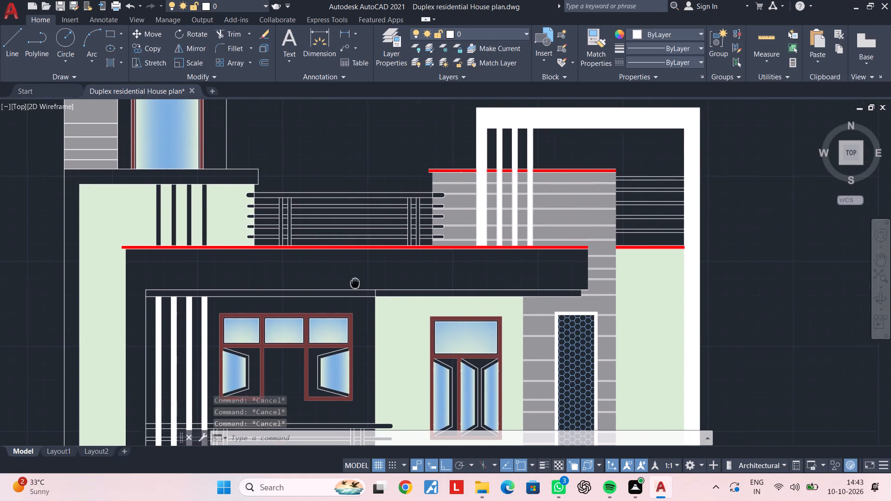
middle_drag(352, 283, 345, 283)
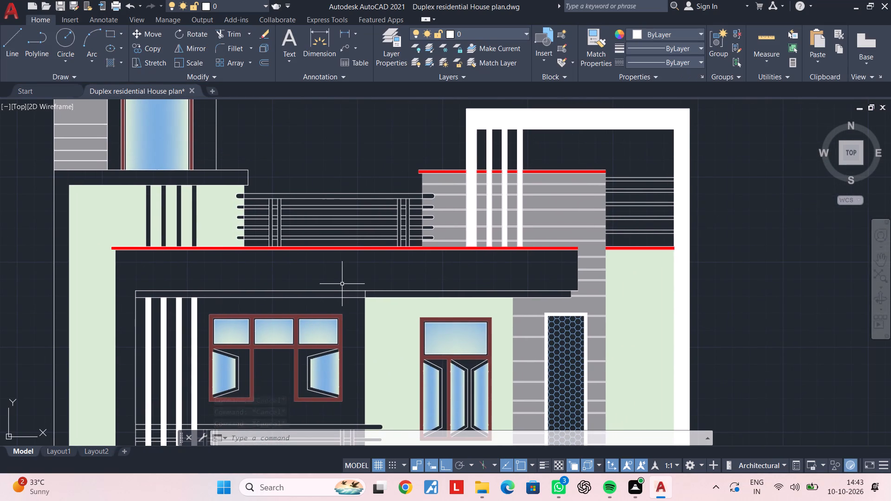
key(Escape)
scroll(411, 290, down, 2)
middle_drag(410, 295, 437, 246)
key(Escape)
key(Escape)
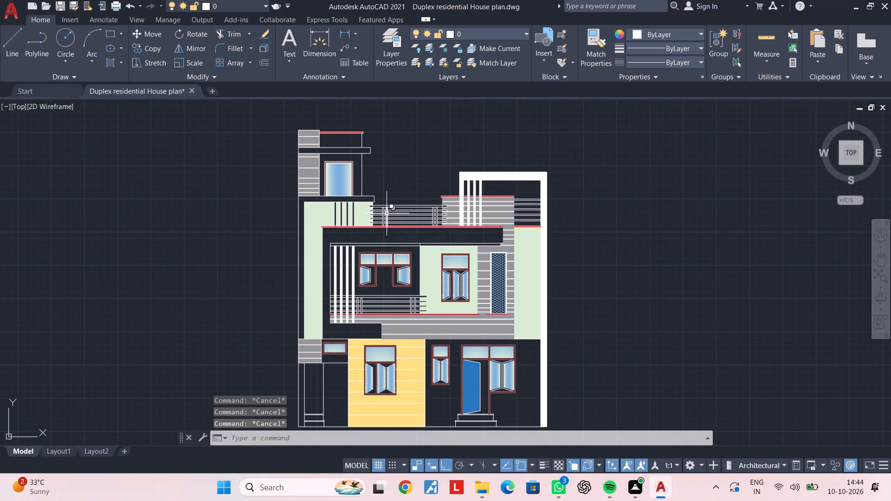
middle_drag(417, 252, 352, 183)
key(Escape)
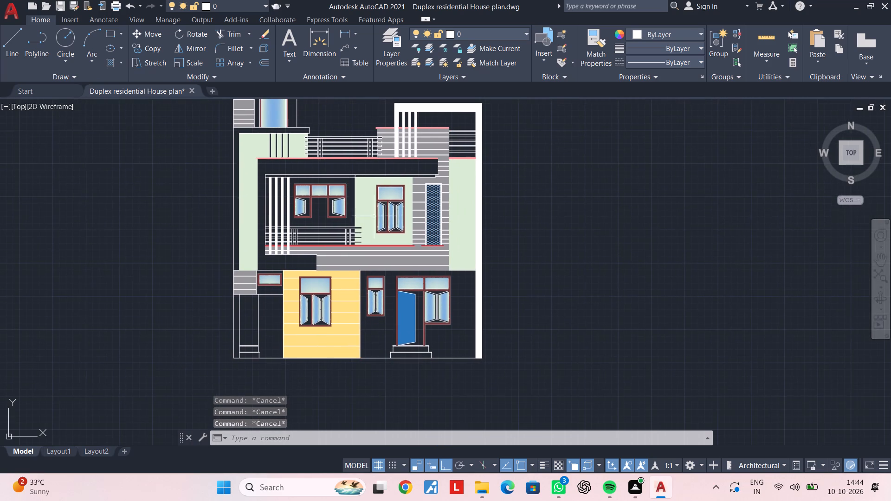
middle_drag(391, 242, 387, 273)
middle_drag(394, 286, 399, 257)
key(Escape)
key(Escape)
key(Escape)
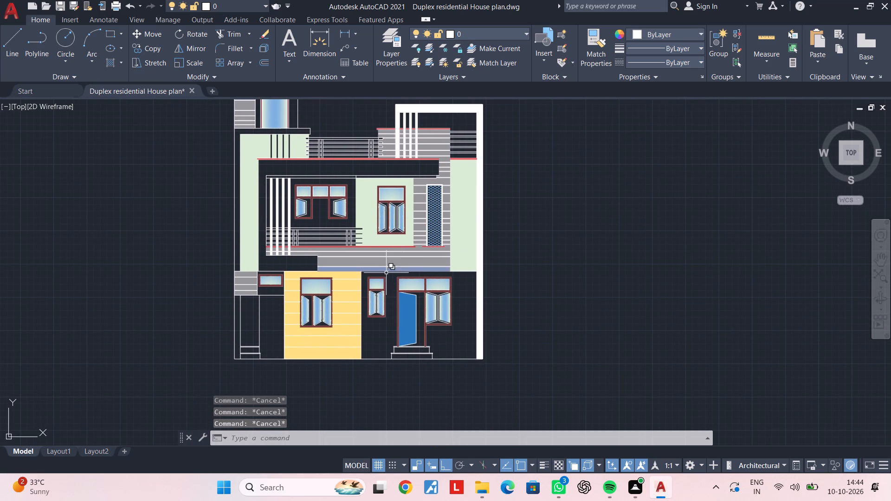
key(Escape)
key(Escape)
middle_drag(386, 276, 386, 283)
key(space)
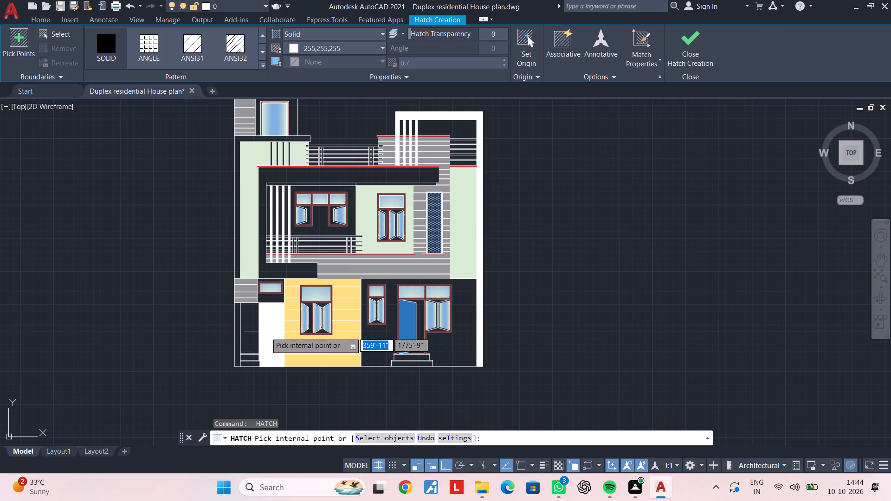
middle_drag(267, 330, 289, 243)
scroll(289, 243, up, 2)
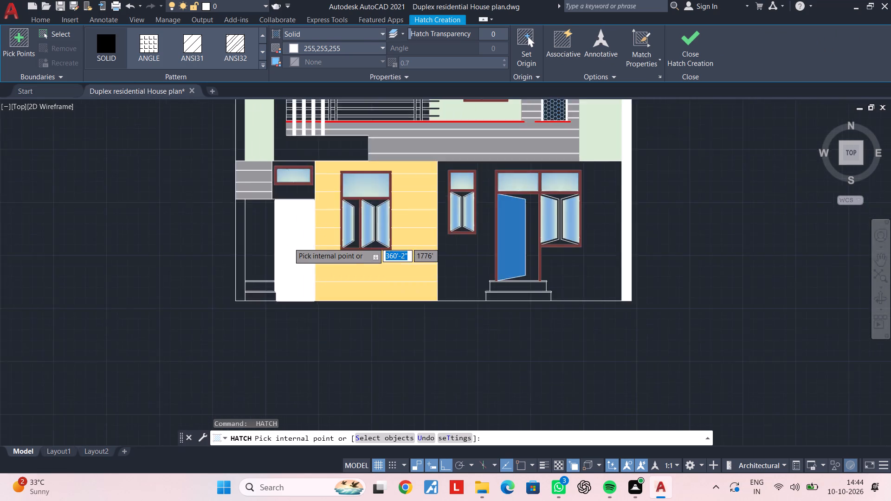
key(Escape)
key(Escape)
Save the drawing.
scroll(450, 289, down, 1)
middle_drag(421, 288, 351, 288)
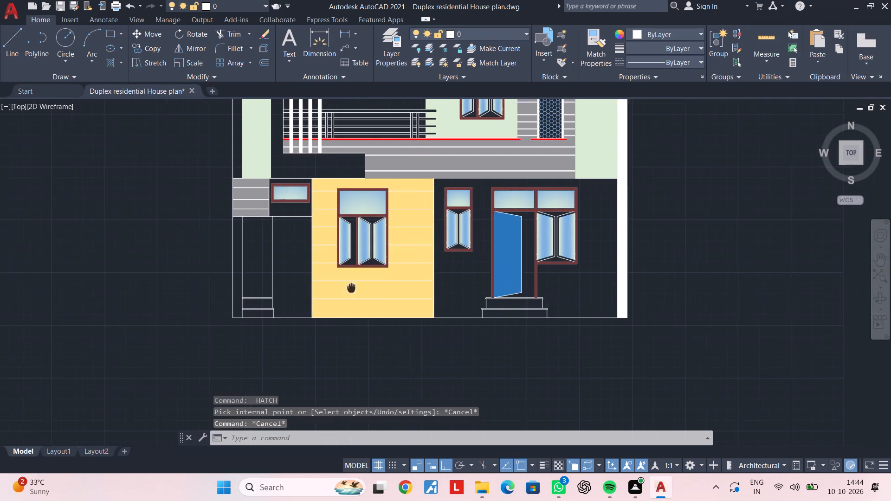
middle_drag(351, 288, 306, 281)
key(Escape)
scroll(391, 268, down, 1)
middle_drag(392, 268, 362, 314)
key(ctrl+s)
key(ctrl+s)
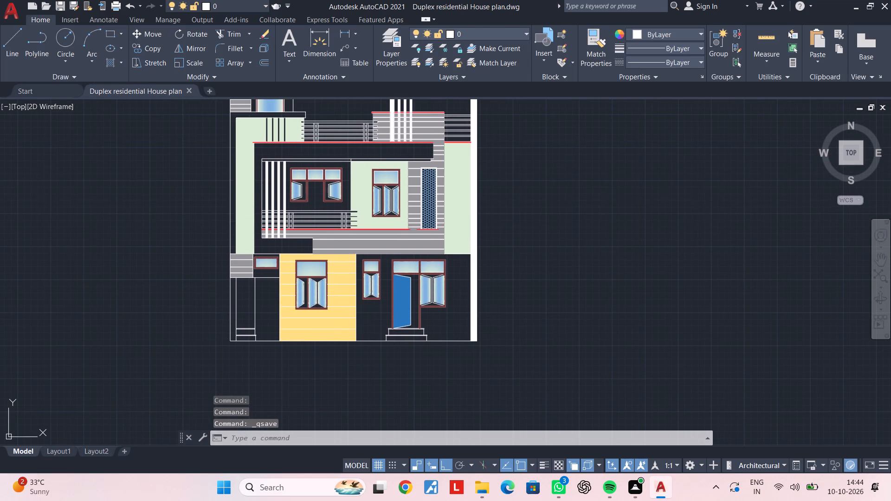
Fill the four vertical strips in the green wall beside the terrace railing with solid white hatch 255,255,255.
scroll(361, 307, down, 1)
middle_drag(384, 253, 366, 321)
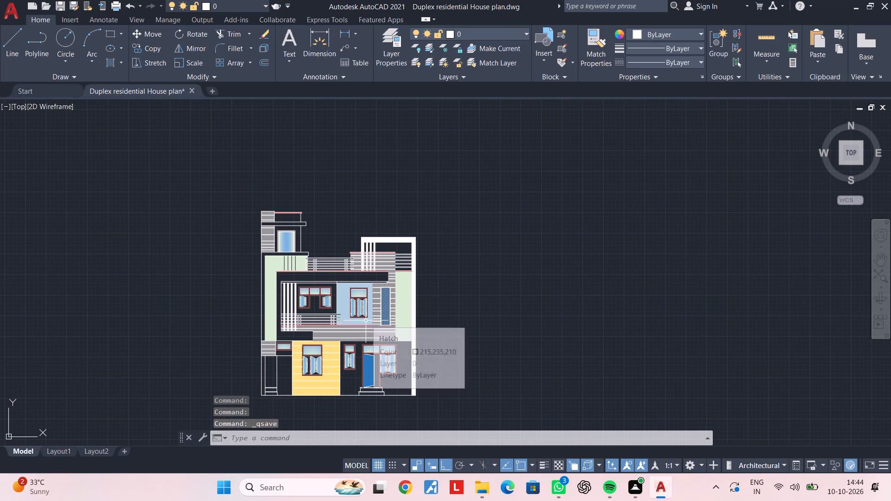
scroll(293, 255, up, 6)
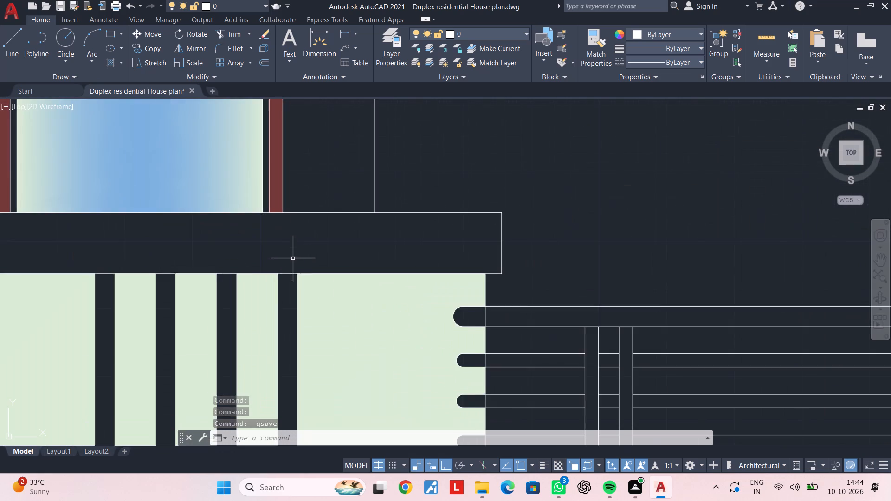
middle_drag(290, 272, 349, 168)
key(Escape)
key(Escape)
key(h)
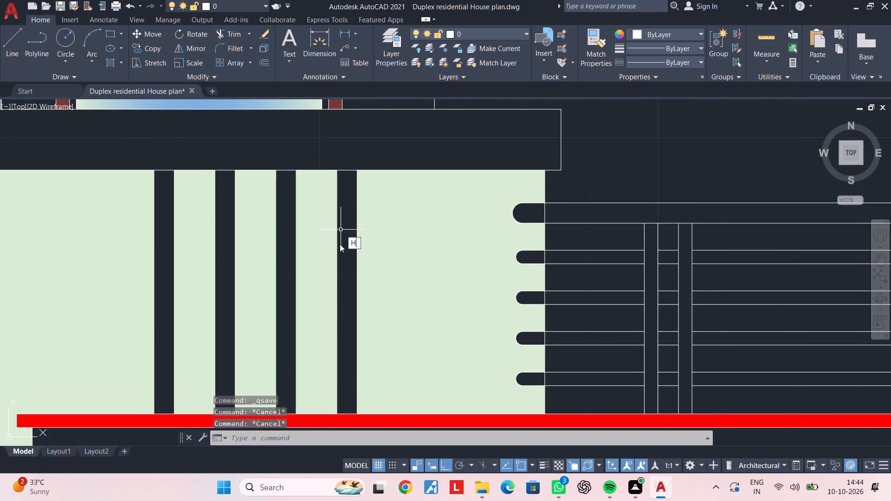
key(space)
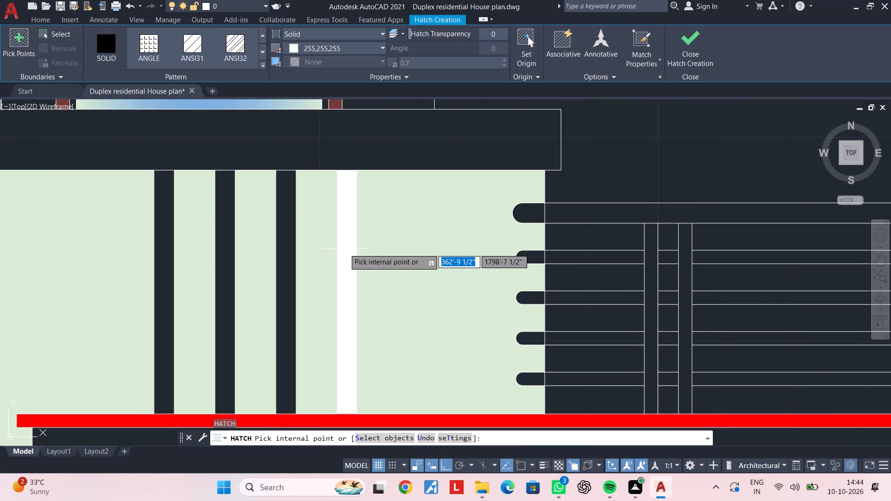
click(344, 249)
click(289, 256)
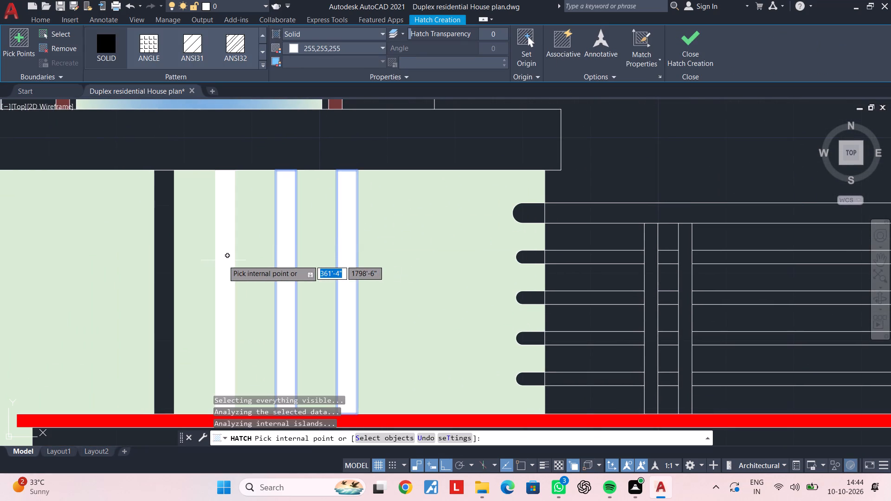
click(223, 260)
click(167, 262)
key(Escape)
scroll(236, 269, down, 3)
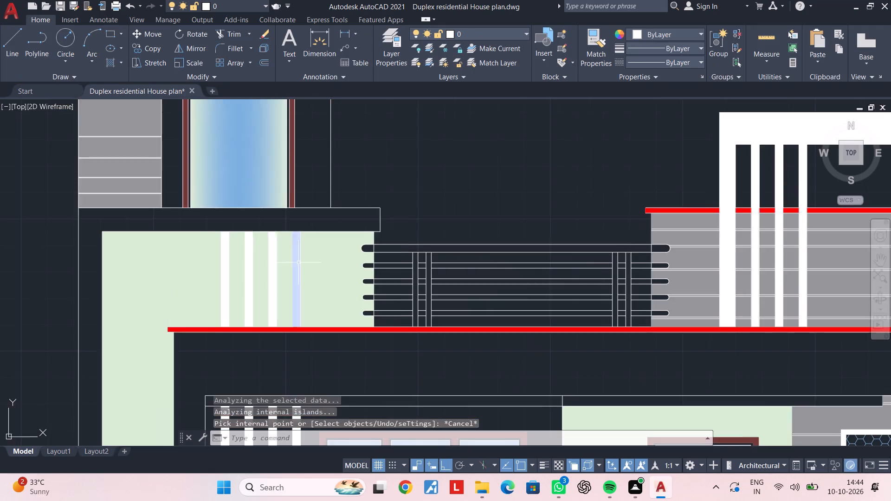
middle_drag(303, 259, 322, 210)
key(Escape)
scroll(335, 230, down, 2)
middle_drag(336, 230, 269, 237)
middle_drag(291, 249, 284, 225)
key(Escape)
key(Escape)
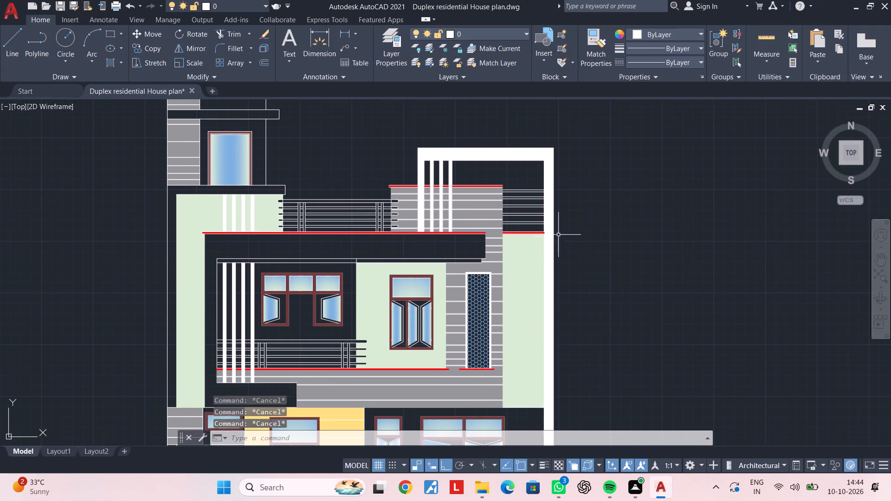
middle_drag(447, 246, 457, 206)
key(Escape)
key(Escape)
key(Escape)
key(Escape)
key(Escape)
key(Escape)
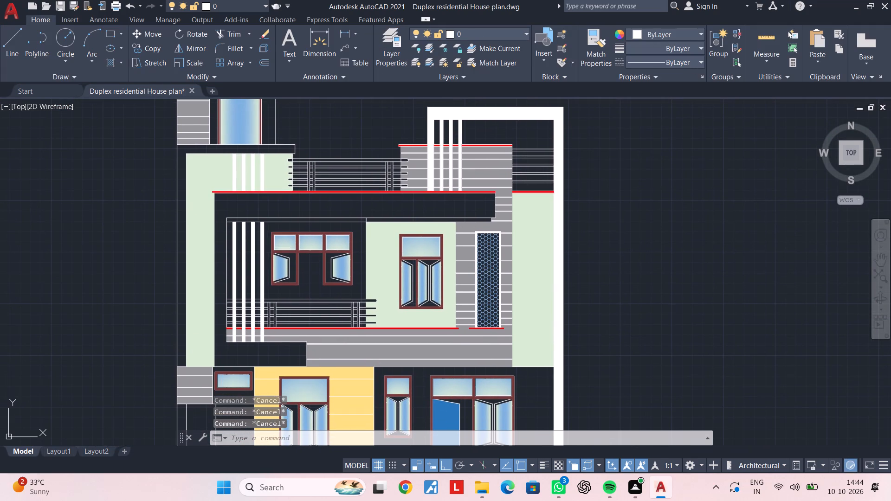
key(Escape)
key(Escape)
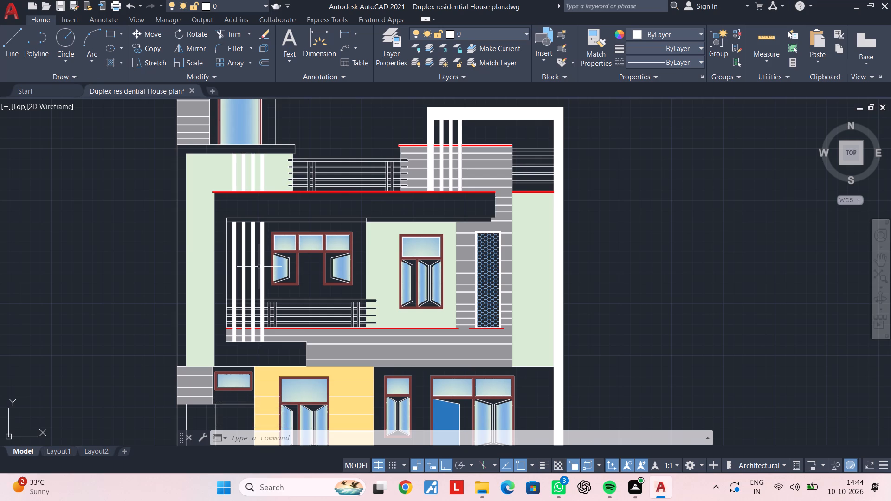
Trim away the short vertical segment crossing the thin horizontal band above the balcony, where the green window wall begins.
key(Escape)
key(Escape)
scroll(252, 242, up, 1)
scroll(206, 253, up, 2)
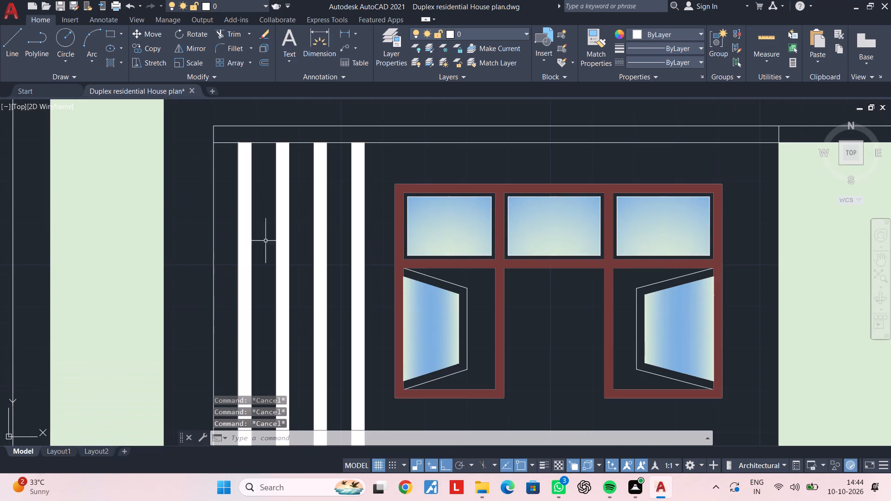
middle_drag(369, 225, 220, 230)
scroll(458, 245, down, 3)
middle_drag(495, 242, 333, 237)
scroll(447, 221, up, 2)
scroll(249, 218, up, 1)
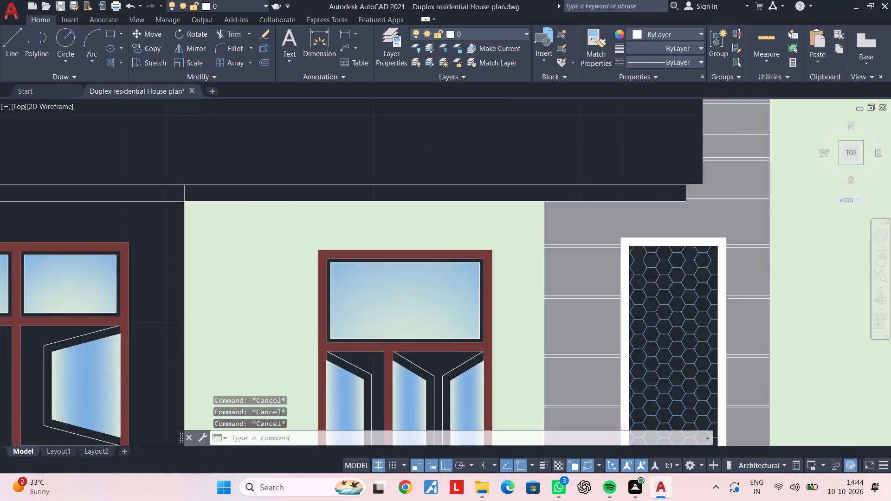
scroll(249, 218, up, 1)
middle_drag(178, 219, 362, 241)
key(Escape)
key(Escape)
text(TR)
key(space)
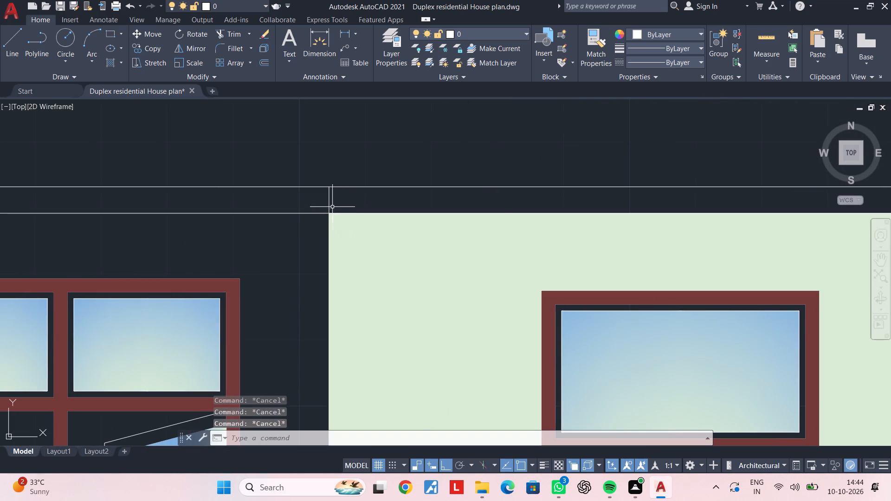
click(329, 200)
scroll(167, 226, down, 1)
middle_drag(167, 226, 691, 224)
key(Escape)
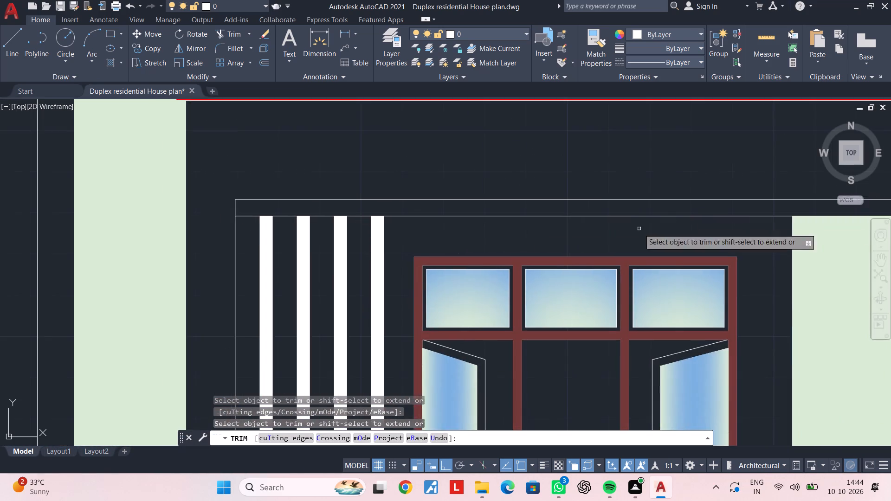
key(Escape)
Draw a 4" vertical line across the thin band above the balcony, between its outer end and the first white fin.
scroll(265, 219, up, 1)
middle_drag(265, 219, 291, 213)
key(Escape)
key(Escape)
key(Escape)
key(Escape)
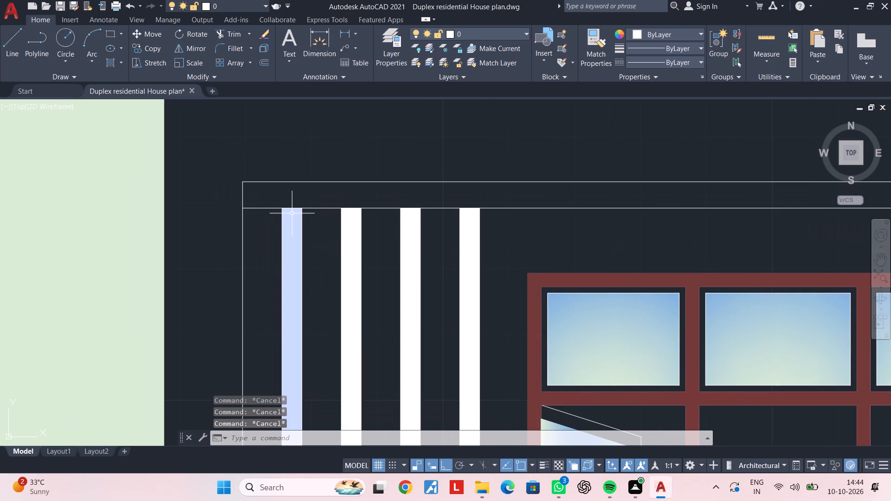
key(Escape)
key(Escape)
text(L)
key(space)
scroll(252, 206, up, 2)
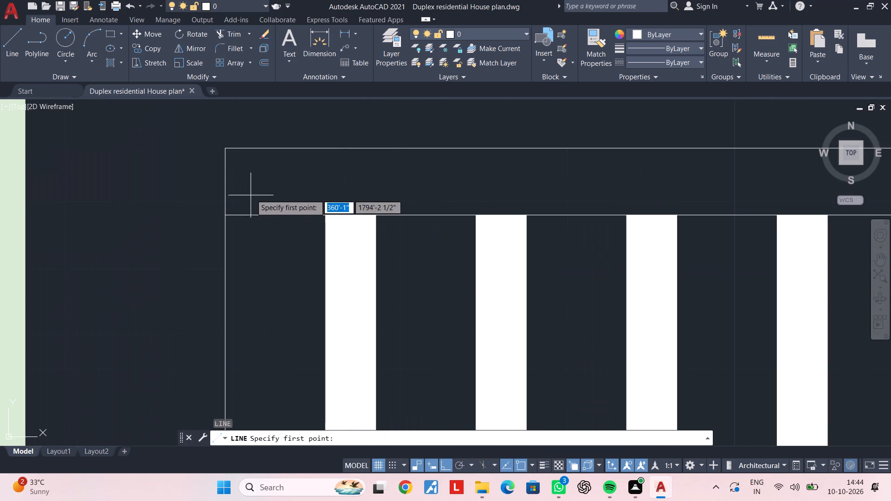
click(264, 152)
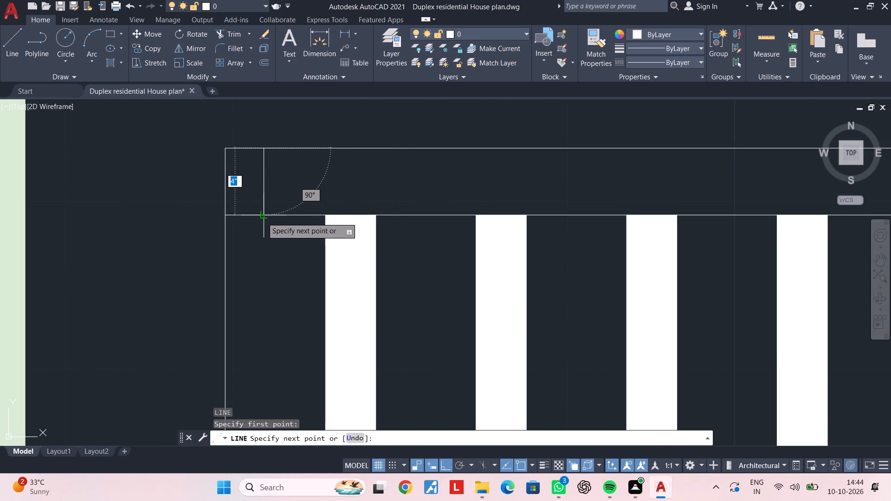
click(262, 218)
key(Escape)
key(Escape)
key(Escape)
key(Escape)
key(Escape)
key(Escape)
key(Escape)
Select the short vertical line just drawn across the band near its outer end.
click(297, 174)
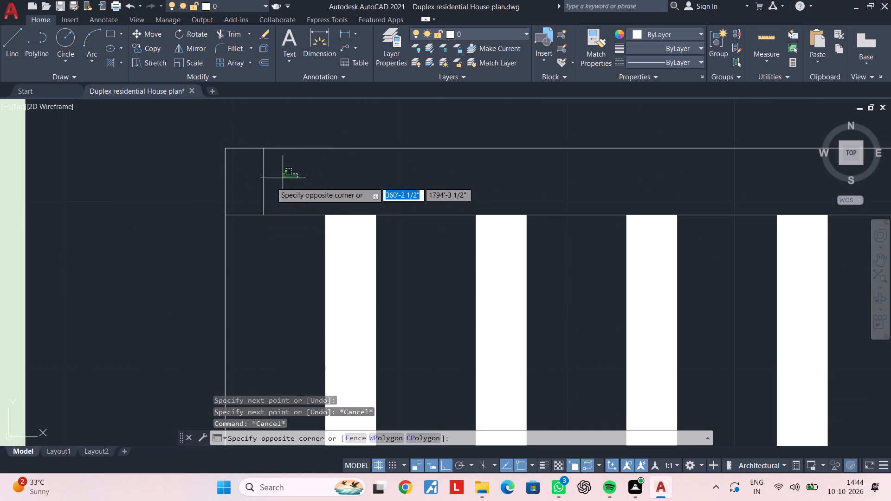
Copy the vertical divider line five times along the horizontal band from its left end, spaced one division apart at about 2 1/2".
click(258, 185)
text(CO)
key(space)
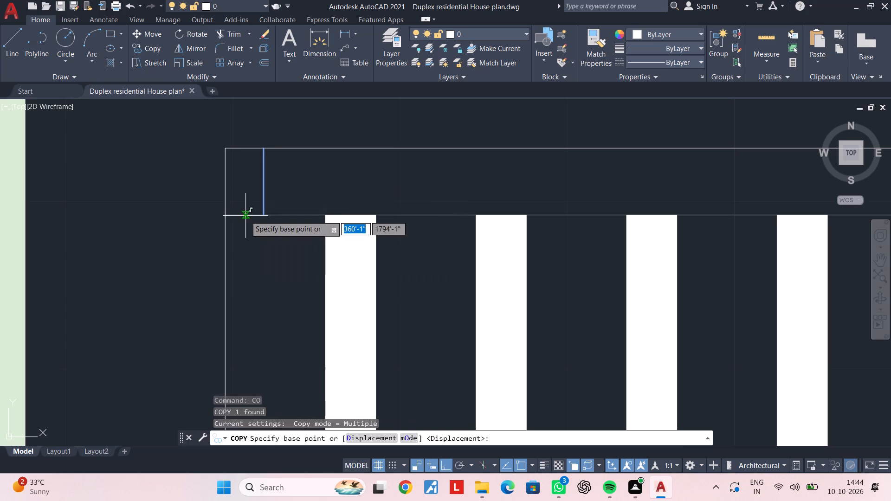
click(224, 214)
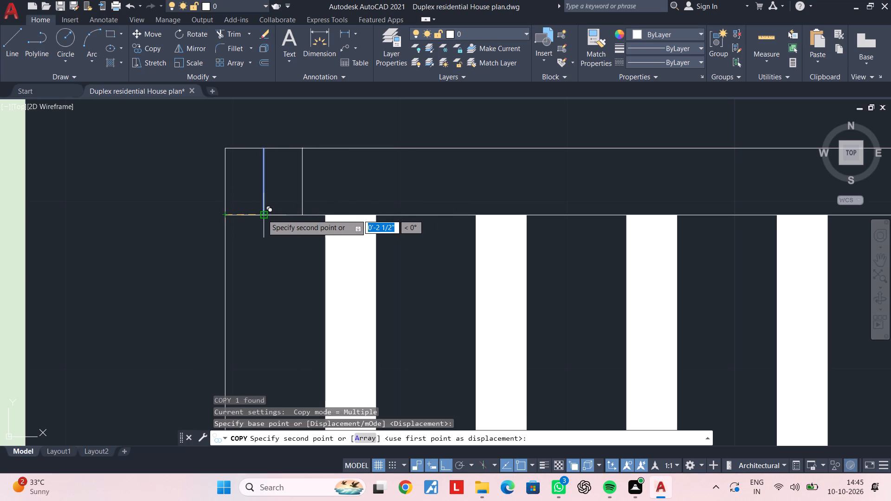
click(262, 214)
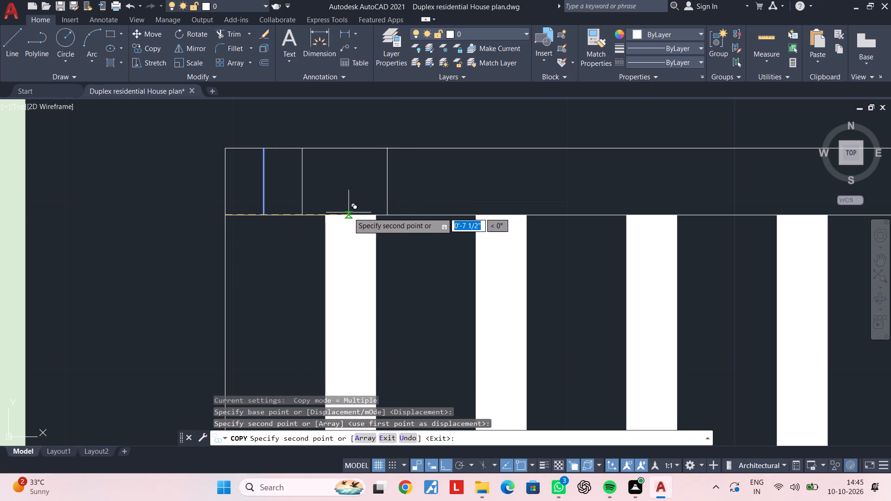
click(301, 215)
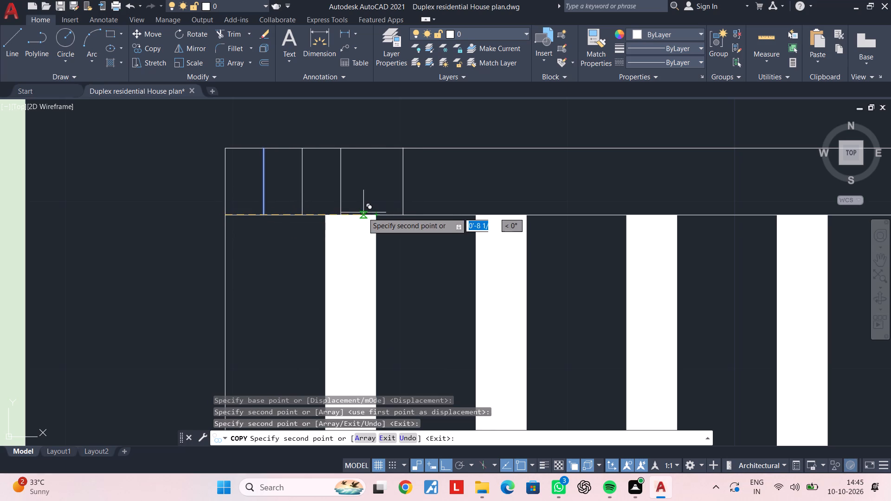
click(338, 213)
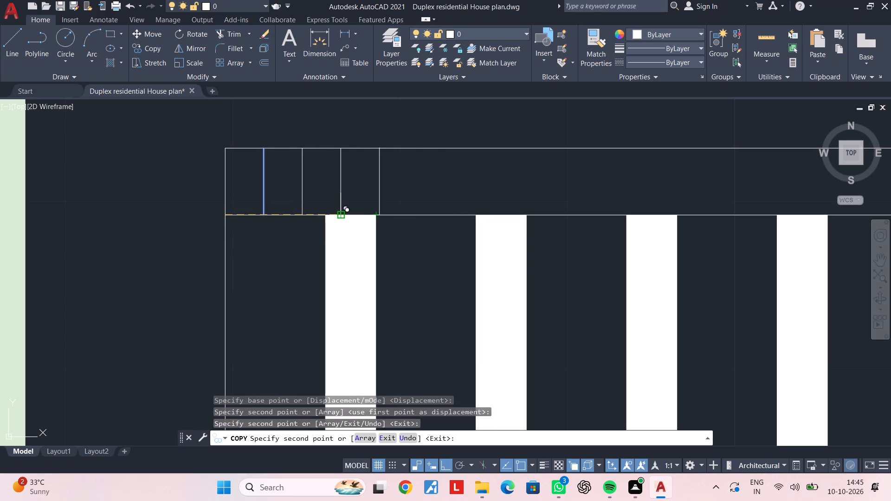
click(376, 216)
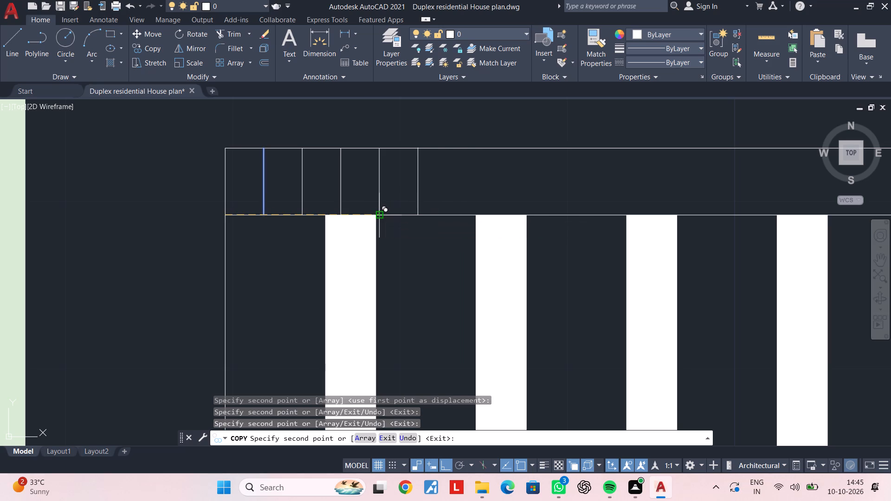
click(418, 217)
key(Escape)
key(Escape)
key(Escape)
Copy the five new divider lines as a group five times end to end, from above the white vertical bars to the three-pane window.
click(475, 185)
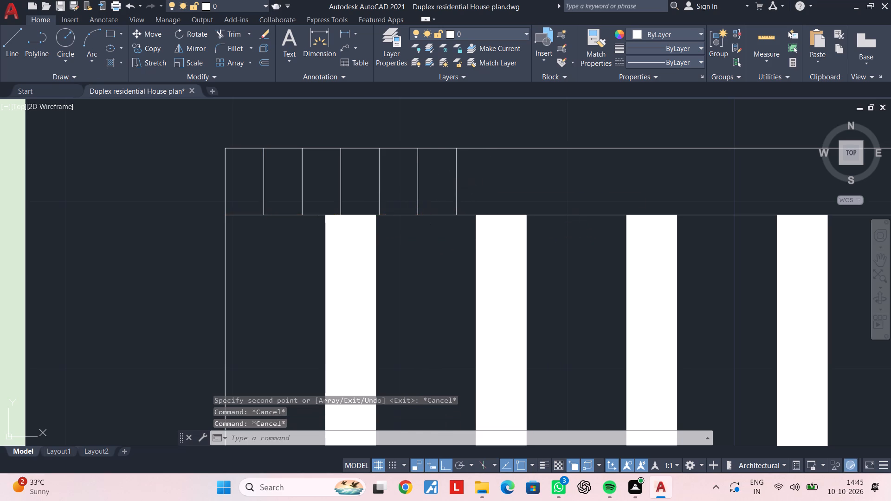
click(283, 198)
text(CO)
key(space)
click(262, 216)
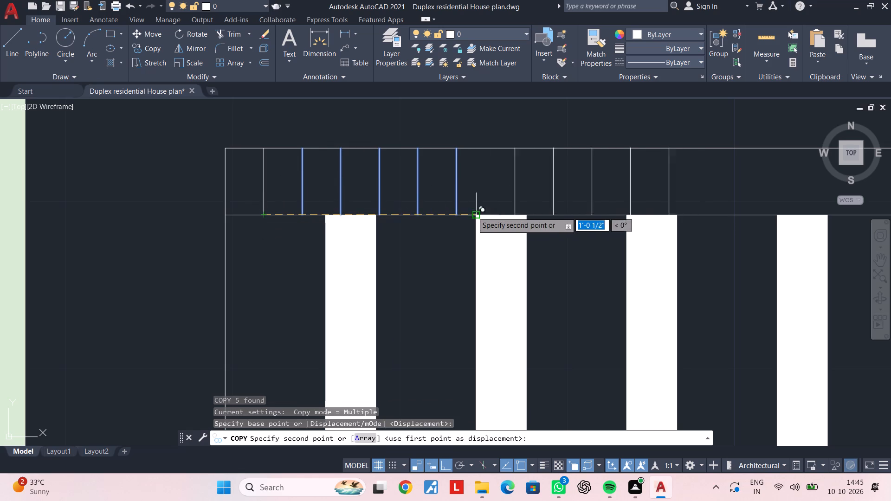
click(452, 212)
scroll(578, 205, down, 1)
middle_drag(578, 205, 343, 206)
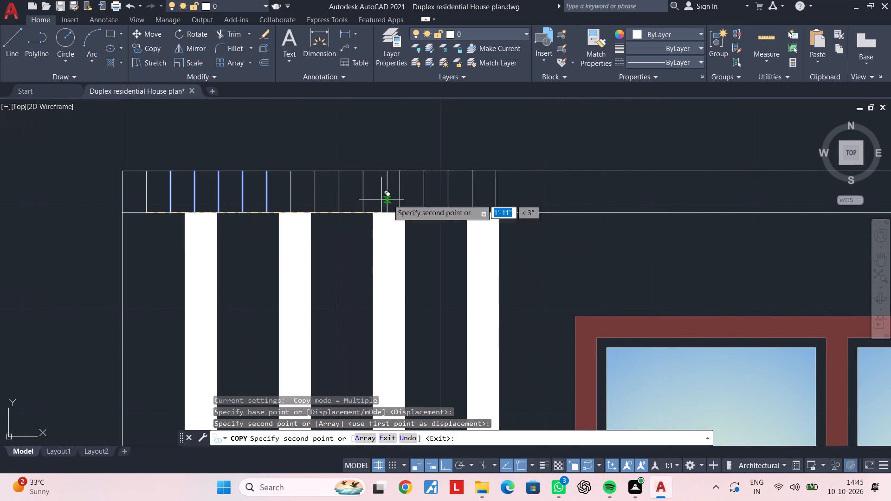
click(391, 209)
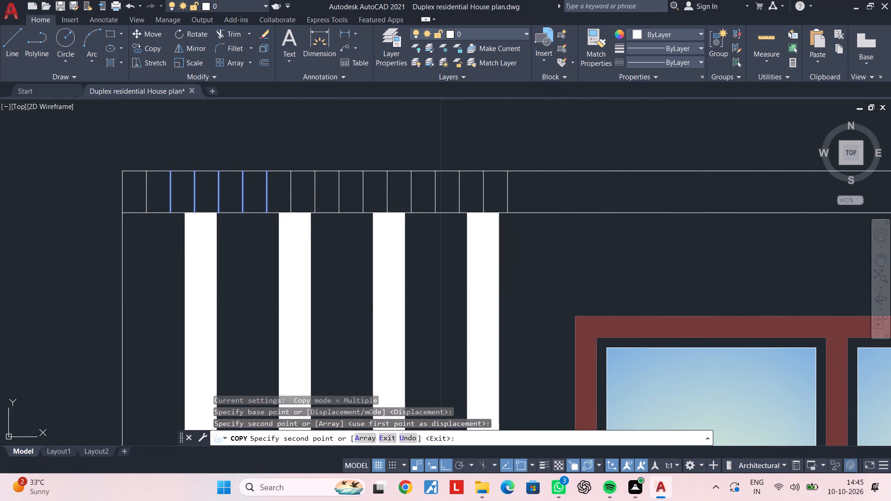
click(506, 208)
scroll(648, 207, down, 2)
middle_drag(648, 207, 305, 212)
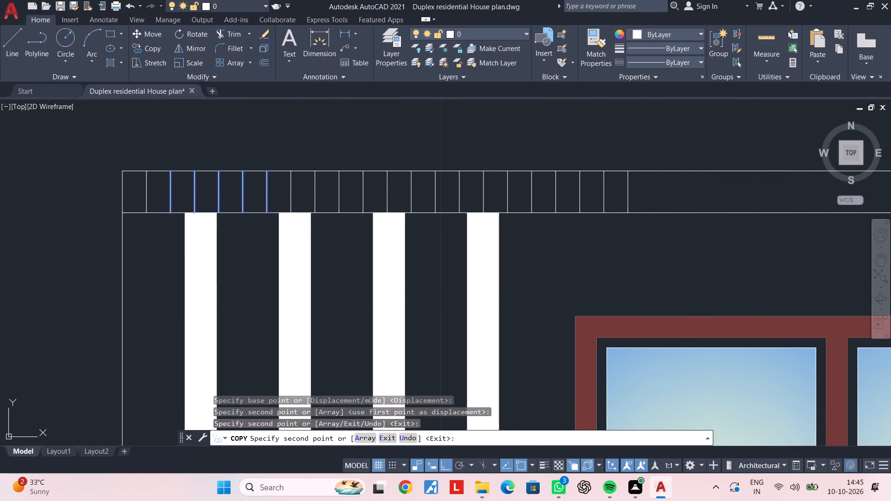
click(292, 215)
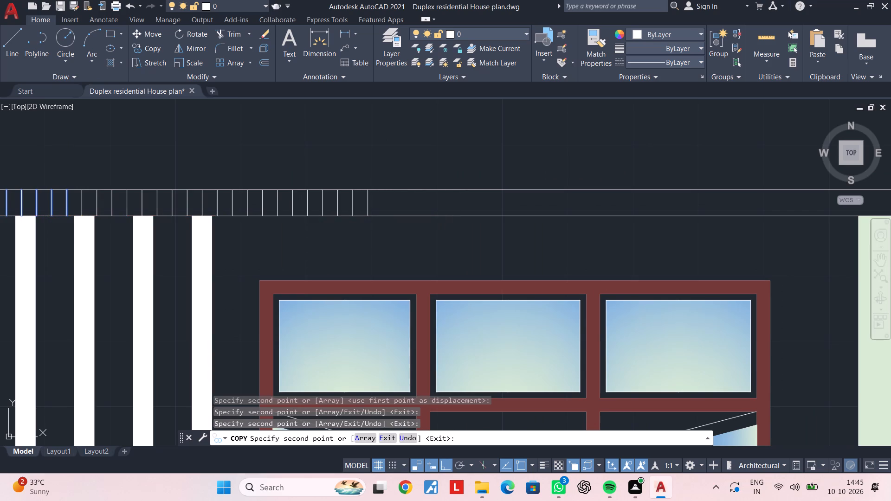
click(368, 213)
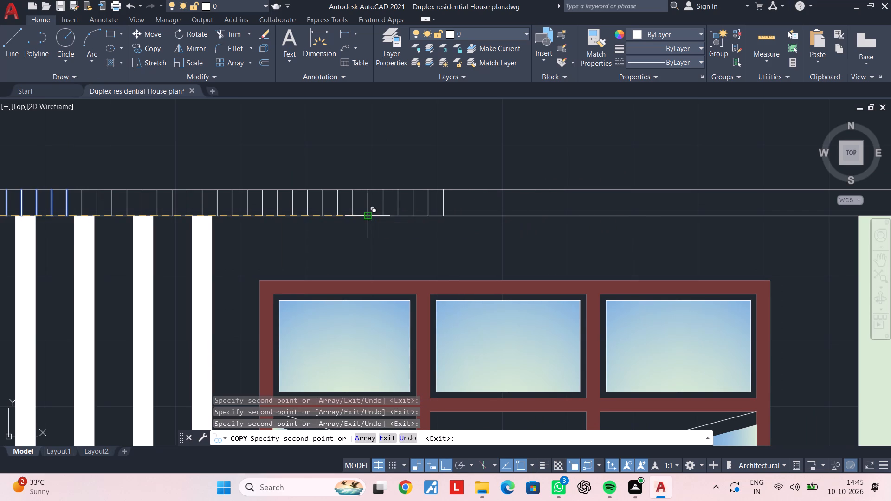
Continue the five-line copies end to end along the band, placing seven more sets past the three-pane window onto the light green wall.
middle_drag(697, 209, 470, 209)
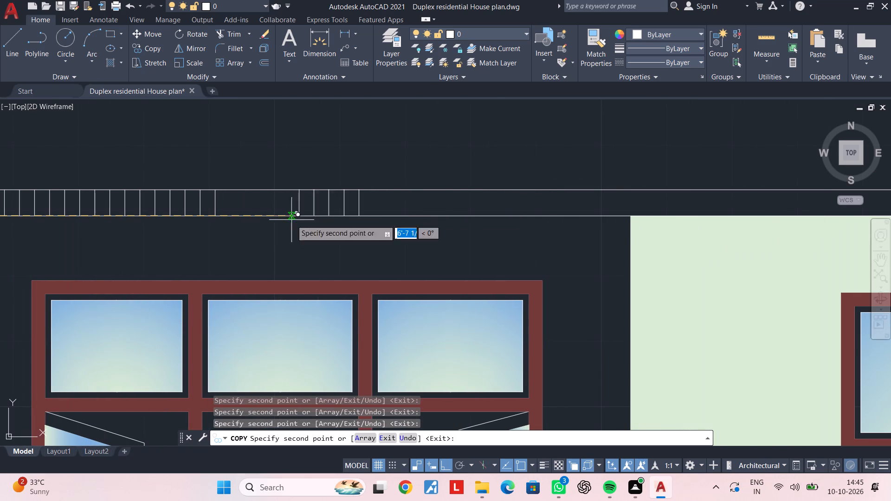
click(211, 215)
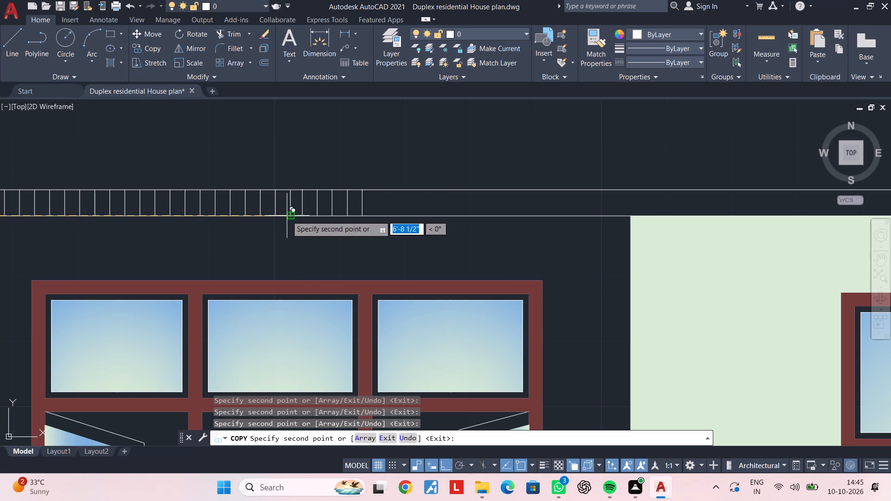
click(287, 216)
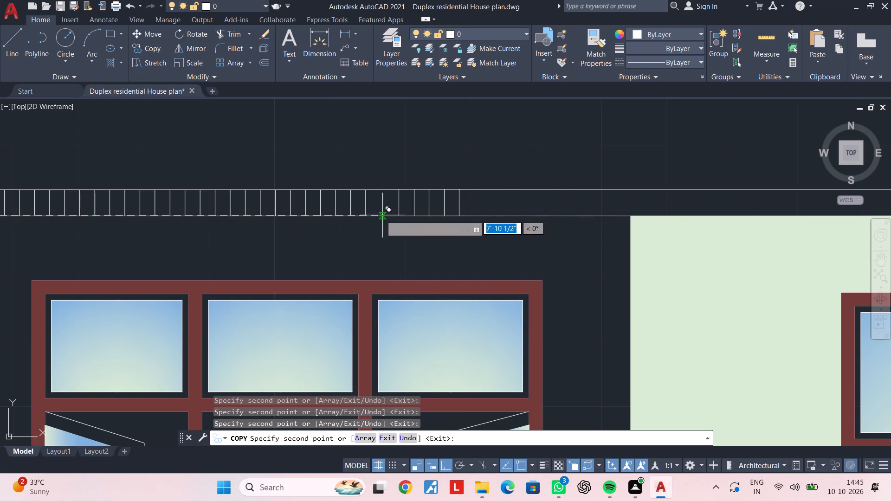
click(364, 215)
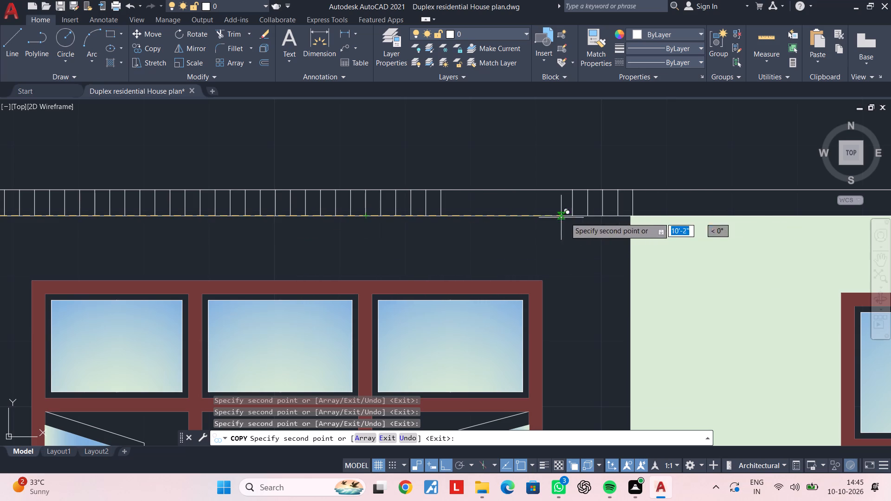
click(441, 215)
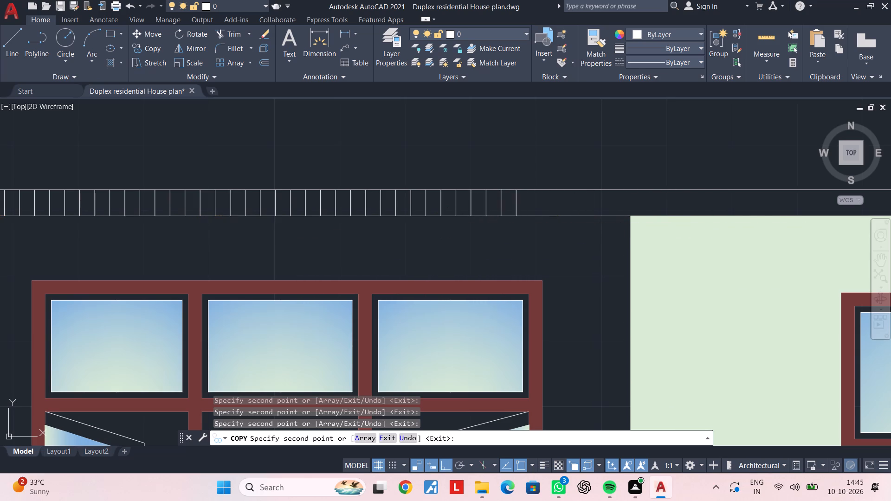
middle_drag(575, 211, 306, 211)
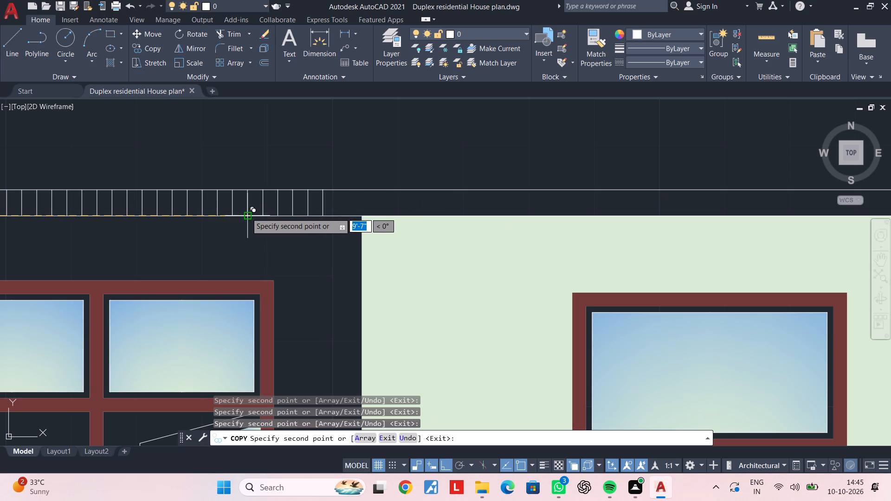
click(246, 213)
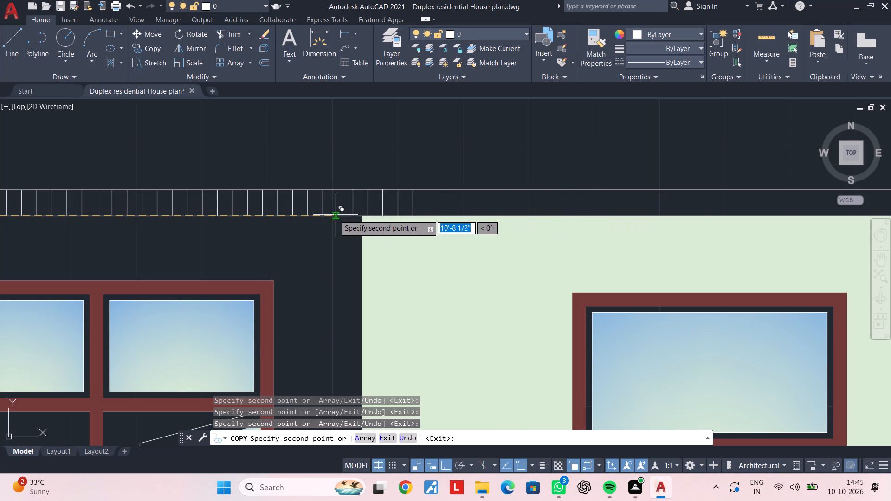
click(322, 215)
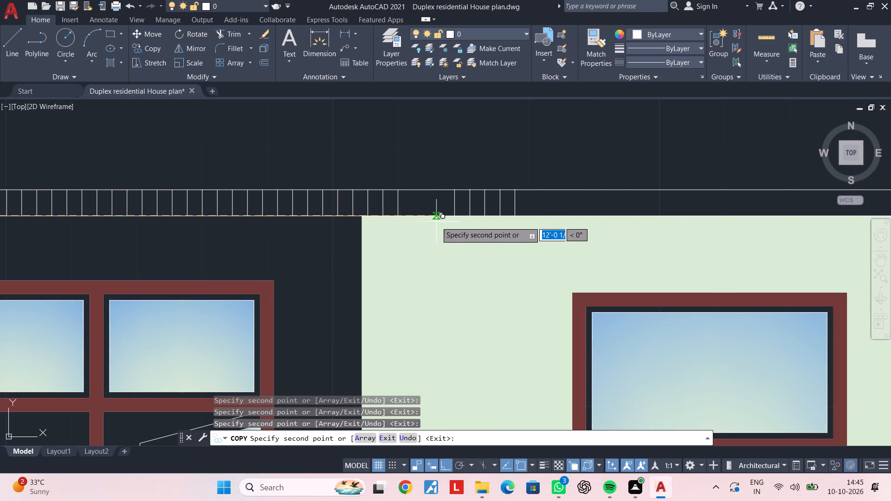
click(399, 218)
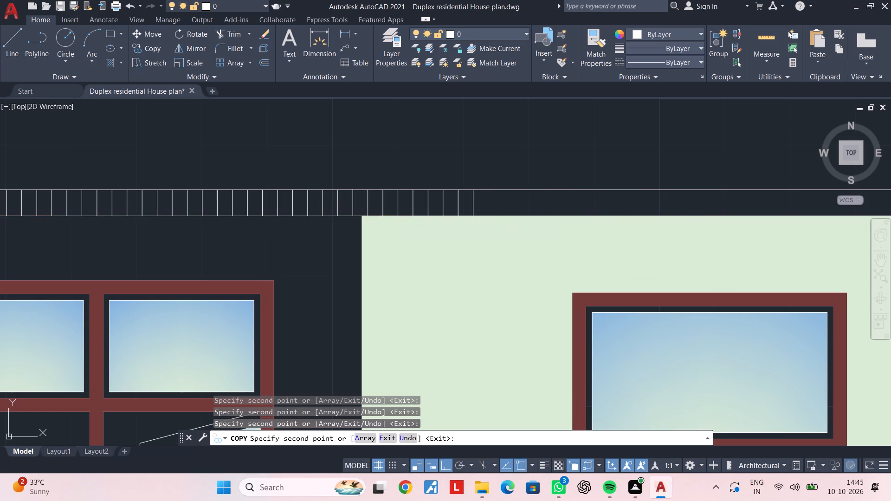
Place six more end-to-end copies of the five divider lines above the light green wall, up to its far edge.
middle_drag(742, 215, 518, 214)
click(251, 213)
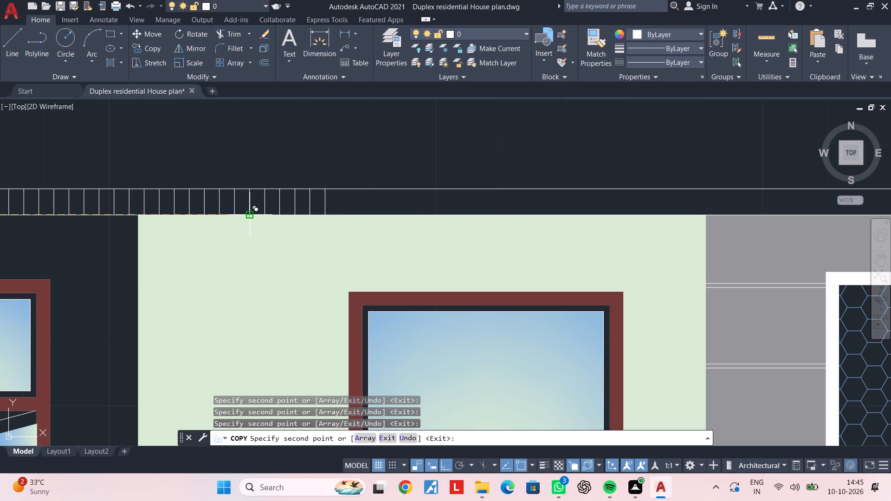
click(326, 212)
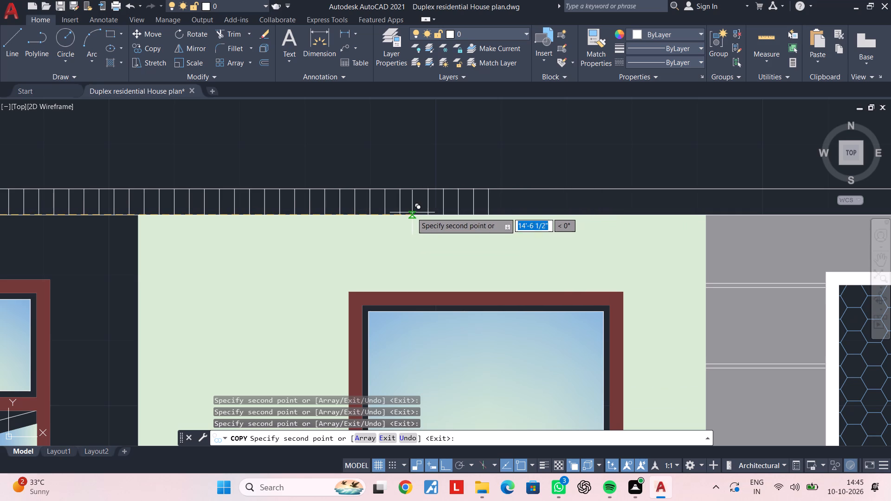
click(400, 213)
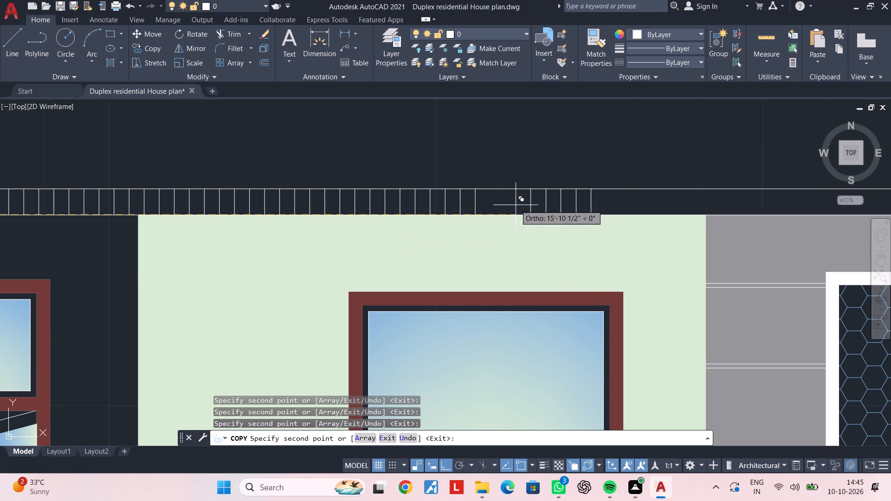
click(473, 215)
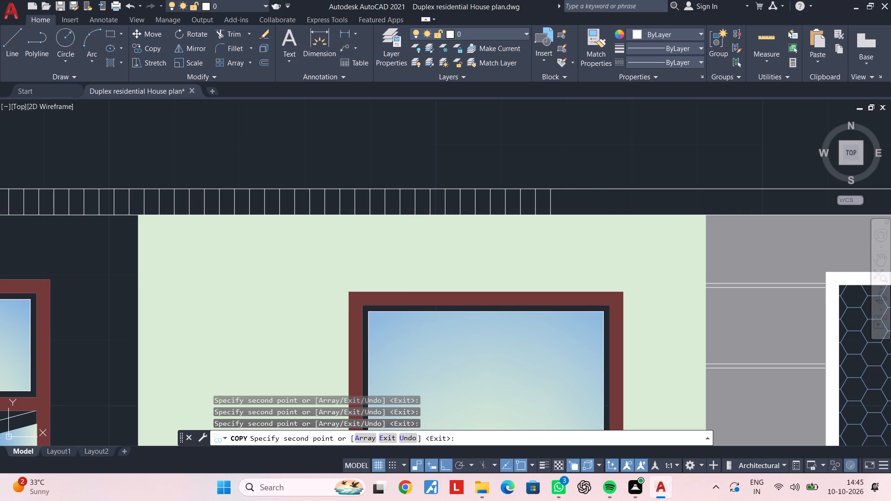
click(553, 212)
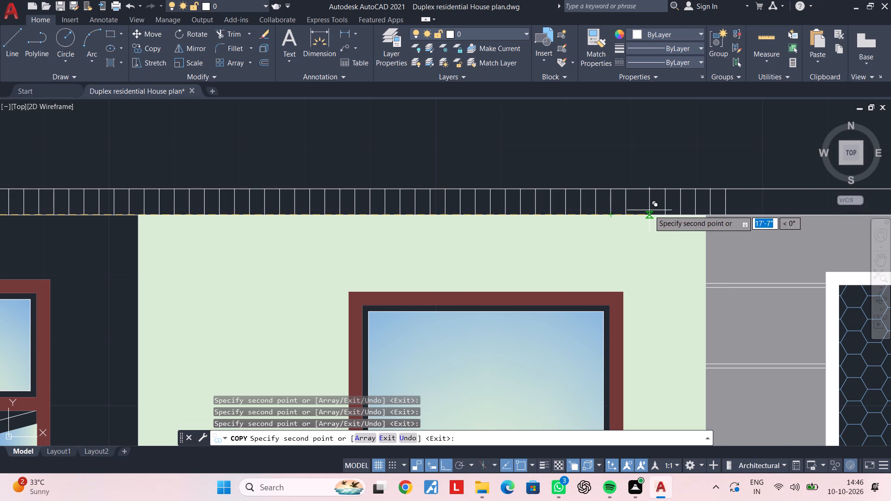
scroll(637, 210, up, 1)
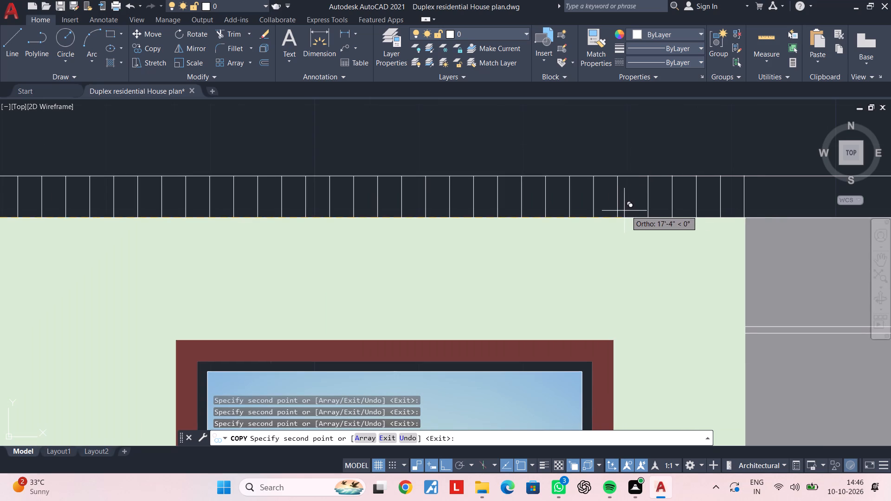
click(618, 213)
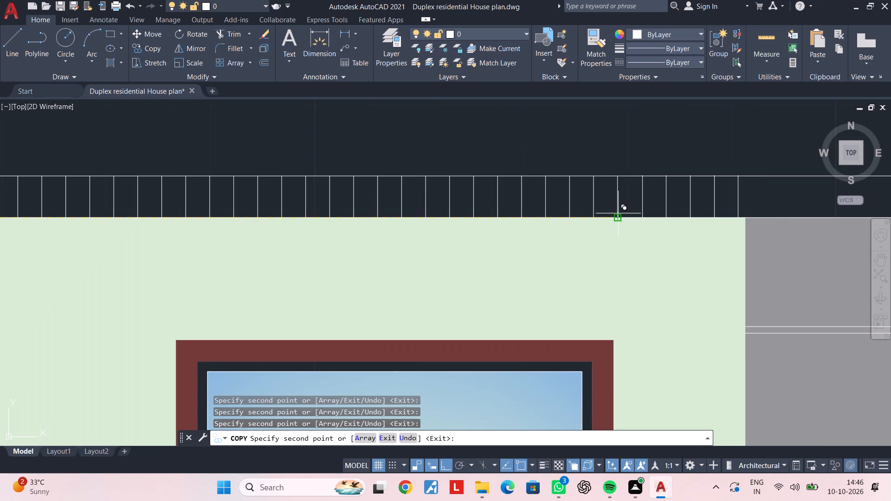
Place the last three copies of the five divider lines above the grey wall to the band's right end, and finish copying.
scroll(786, 214, down, 1)
middle_drag(802, 214, 635, 219)
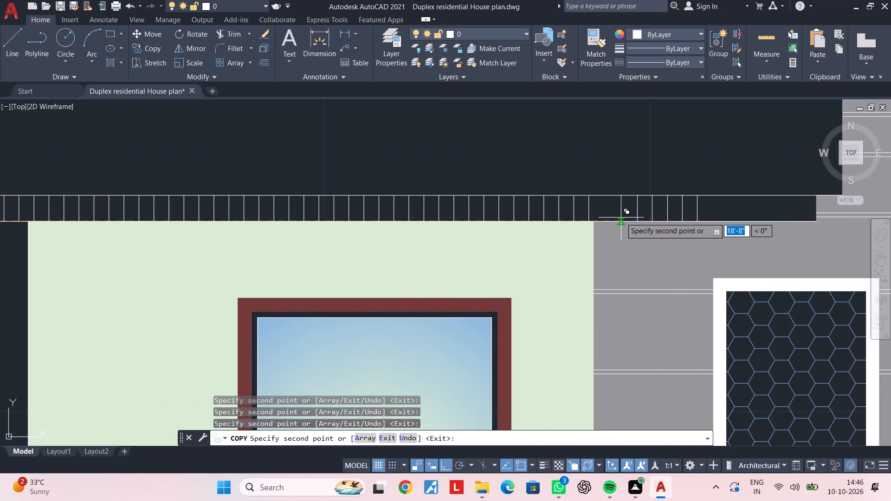
scroll(584, 218, up, 1)
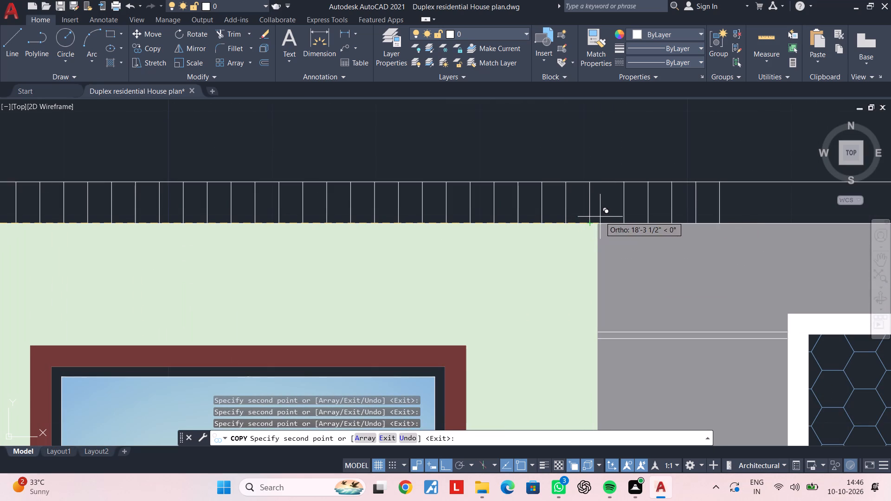
click(590, 217)
scroll(712, 215, down, 2)
middle_drag(742, 209, 606, 209)
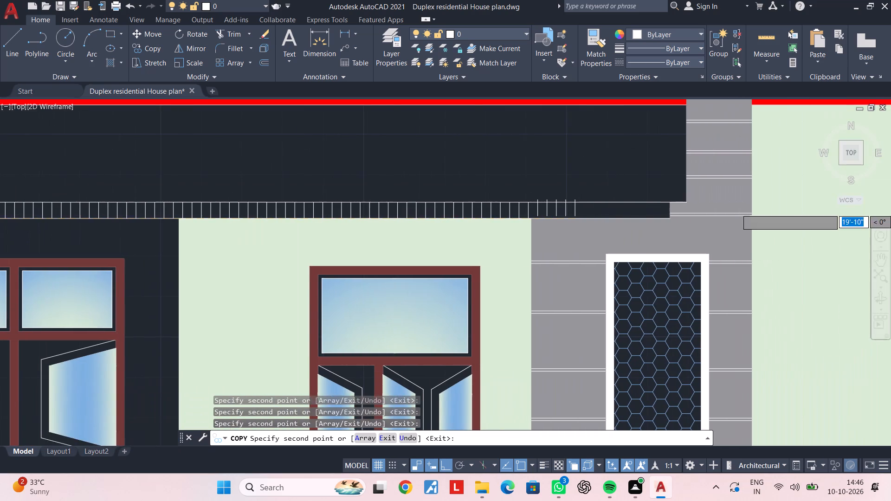
scroll(591, 210, up, 2)
click(548, 230)
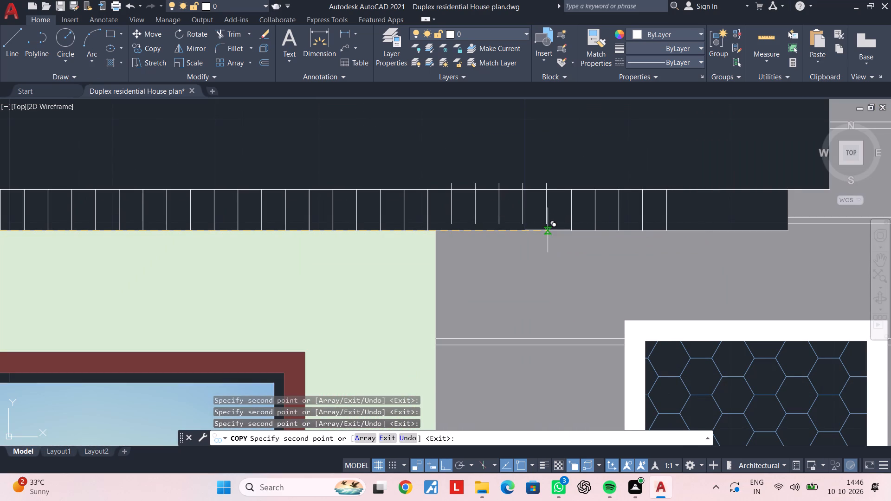
middle_drag(721, 223, 621, 228)
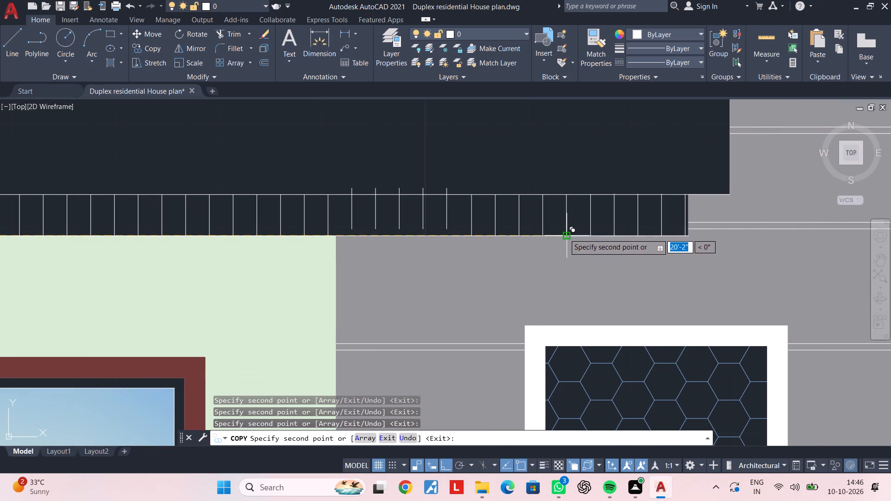
click(567, 234)
key(Escape)
key(Escape)
middle_drag(507, 193, 605, 180)
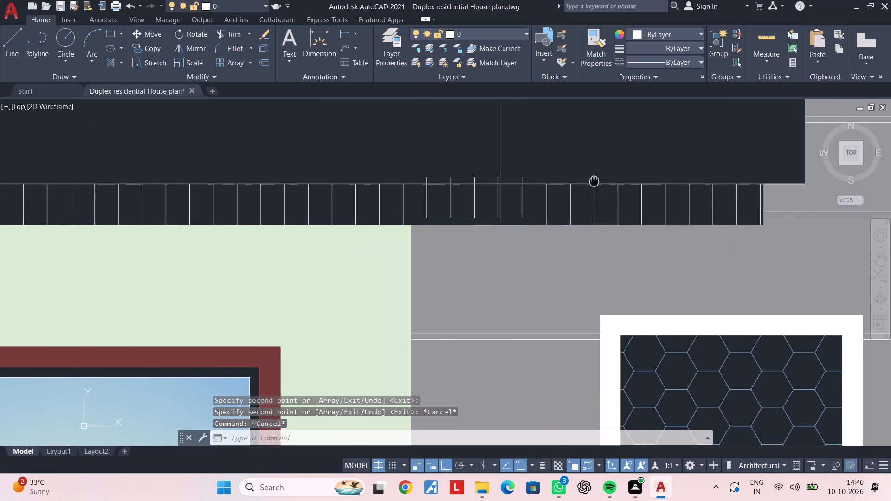
Extend the five short divider lines near the light green and grey wall junction down to the band's bottom edge.
key(Escape)
middle_drag(605, 180, 659, 175)
key(Escape)
key(Escape)
key(Escape)
text(EX)
key(space)
scroll(604, 184, up, 1)
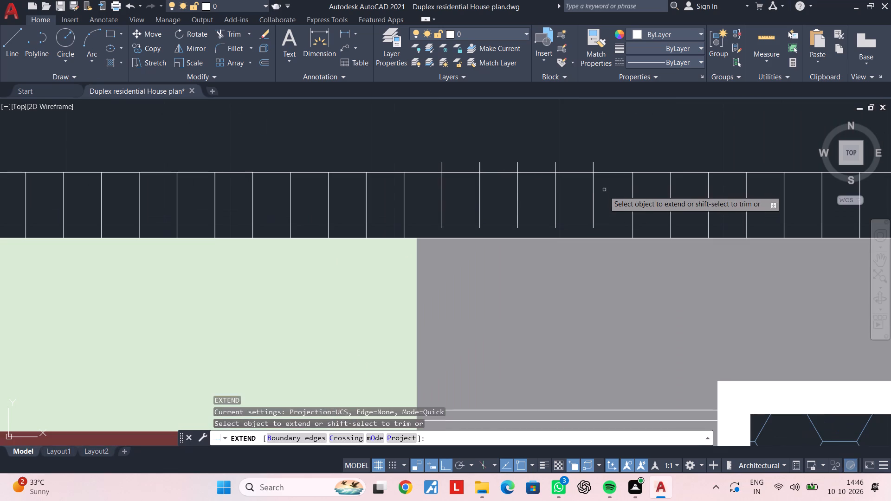
click(604, 191)
click(432, 202)
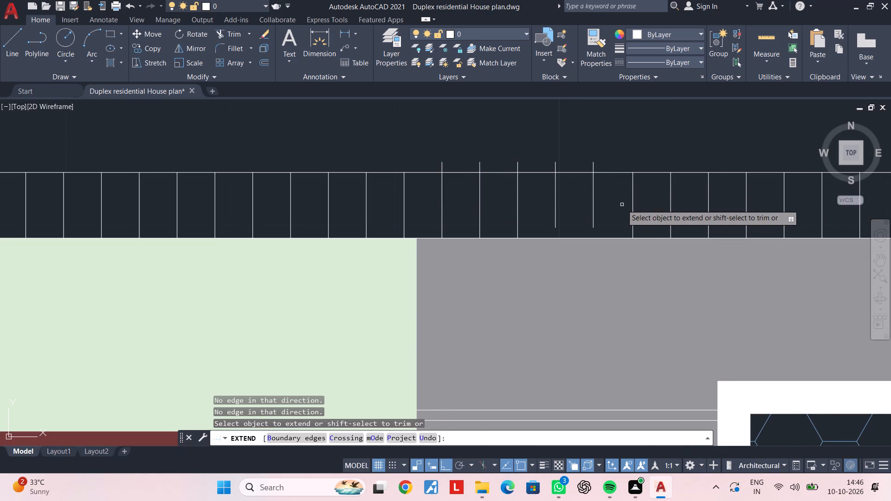
click(616, 205)
click(552, 206)
key(Escape)
key(Escape)
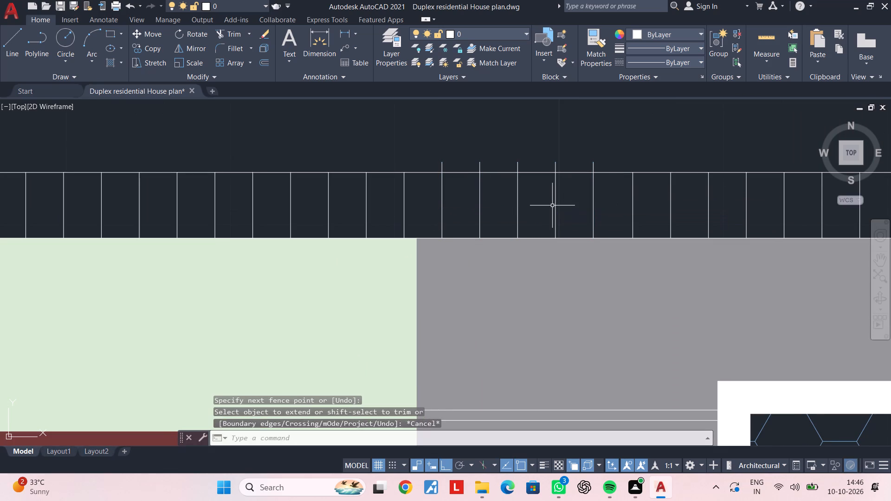
Trim the ends of the same five divider lines that project above the band's top edge.
key(t)
key(r)
key(space)
scroll(601, 161, up, 1)
click(600, 166)
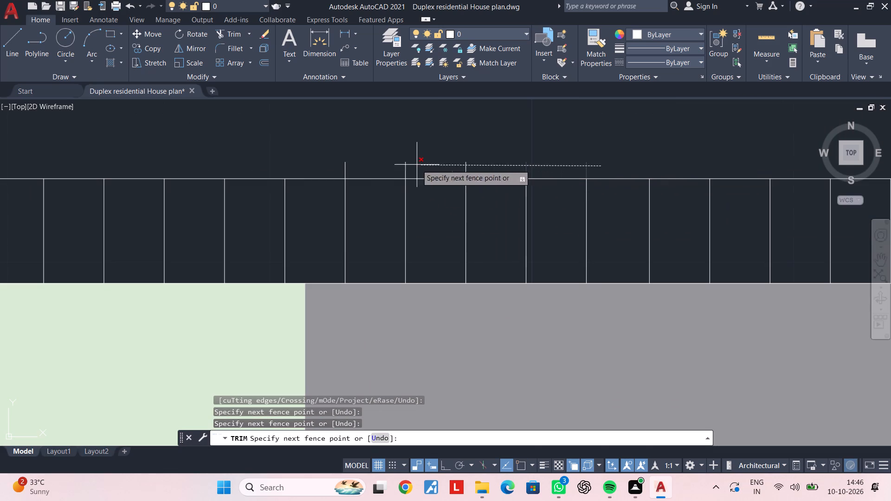
click(321, 175)
scroll(394, 164, down, 8)
key(Escape)
middle_drag(522, 167, 586, 165)
scroll(544, 157, up, 2)
middle_drag(525, 180, 647, 176)
key(Escape)
key(Escape)
Save the drawing.
scroll(626, 180, down, 1)
middle_drag(626, 180, 591, 165)
key(Escape)
key(Escape)
key(Escape)
key(Escape)
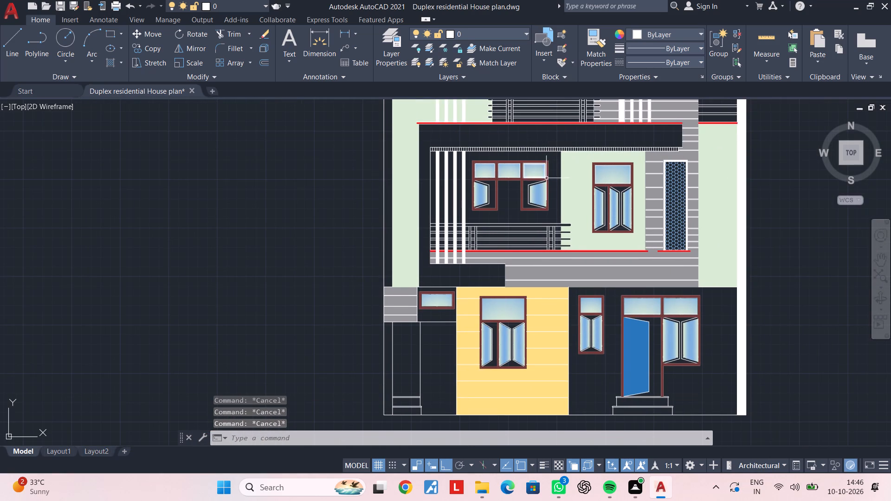
middle_drag(545, 178, 515, 161)
key(Escape)
key(Escape)
key(ctrl+s)
key(ctrl+s)
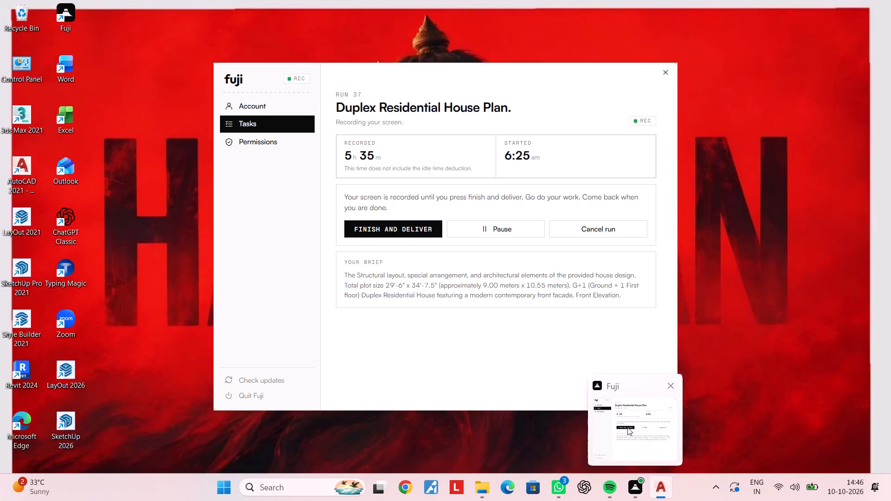
key(Escape)
key(Escape)
Hatch the frames of both open sashes in the window beside the blue door with solid white 255,255,255.
middle_drag(568, 279, 471, 254)
key(Escape)
scroll(235, 284, up, 3)
scroll(304, 274, down, 3)
middle_drag(659, 299, 560, 315)
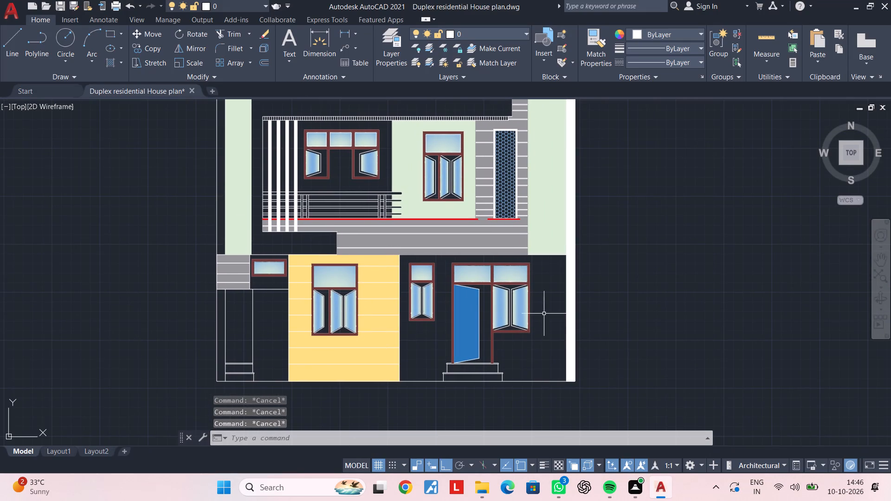
scroll(544, 314, up, 3)
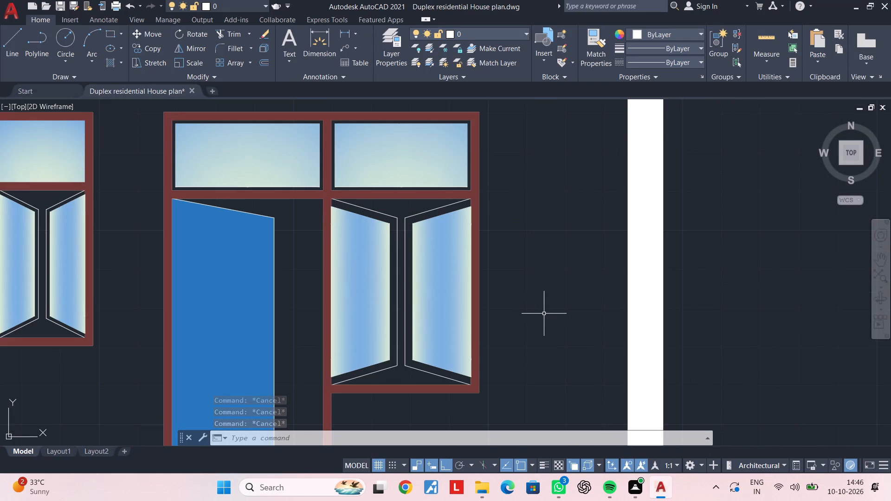
middle_drag(490, 300, 571, 283)
key(Escape)
middle_drag(452, 298, 523, 292)
key(h)
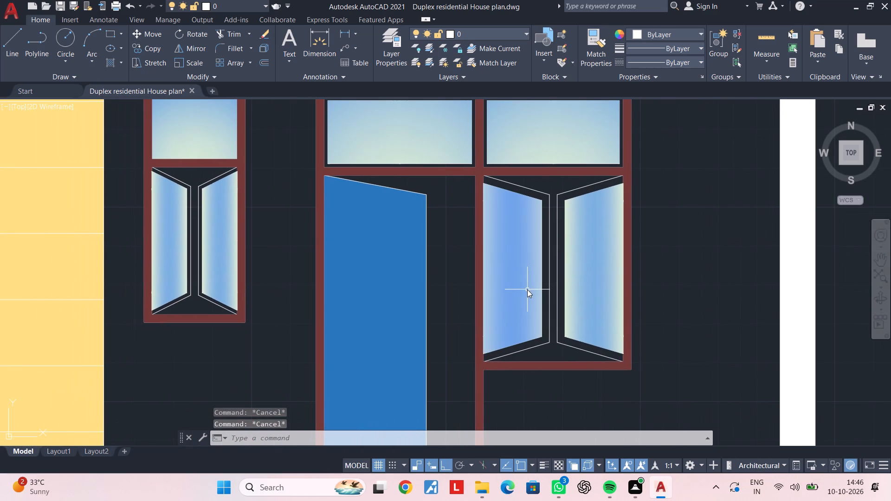
key(space)
scroll(558, 234, up, 1)
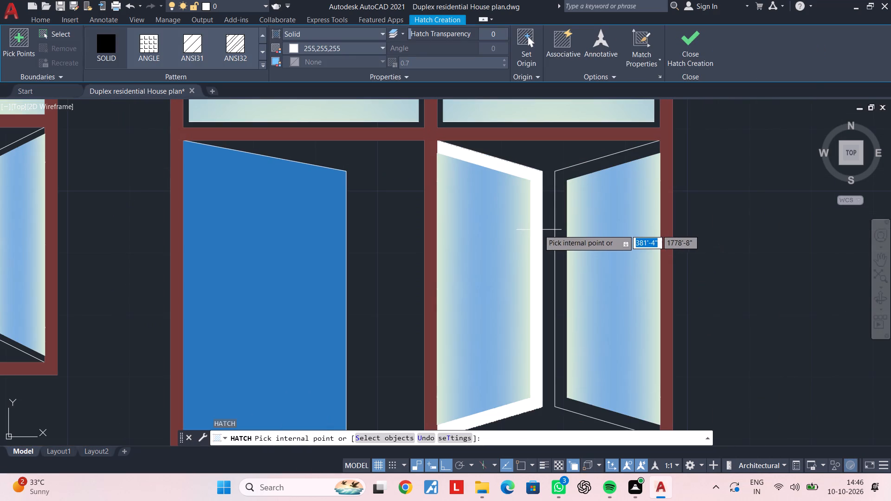
click(537, 229)
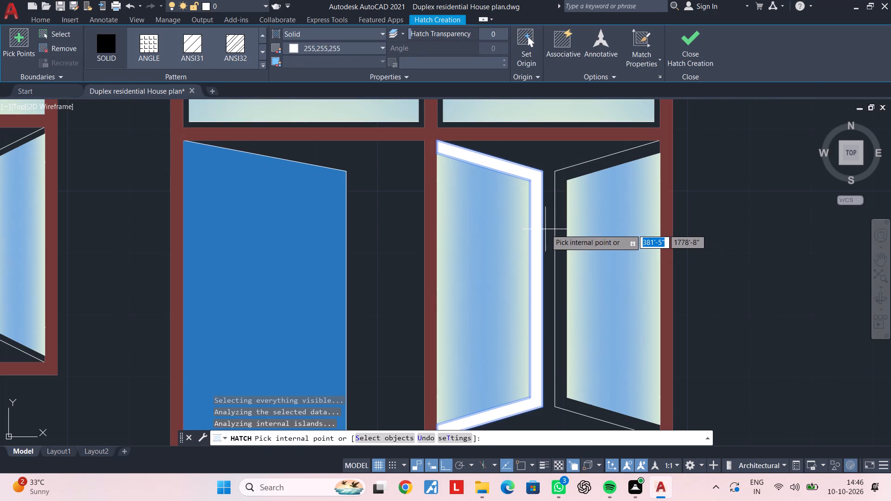
click(558, 226)
Add the solid white hatch to both sash frames of the narrow ground-floor window between the yellow wall and the door.
scroll(558, 252, down, 2)
middle_drag(558, 253, 633, 232)
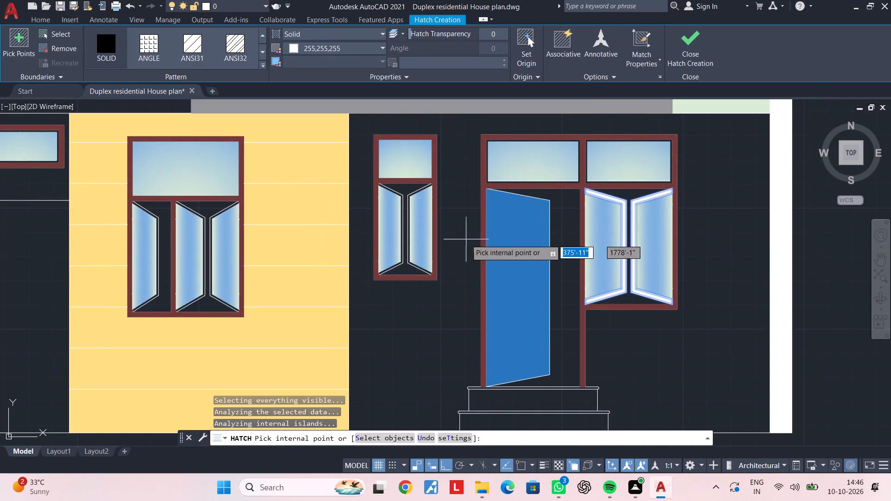
scroll(424, 236, up, 3)
click(395, 225)
click(367, 231)
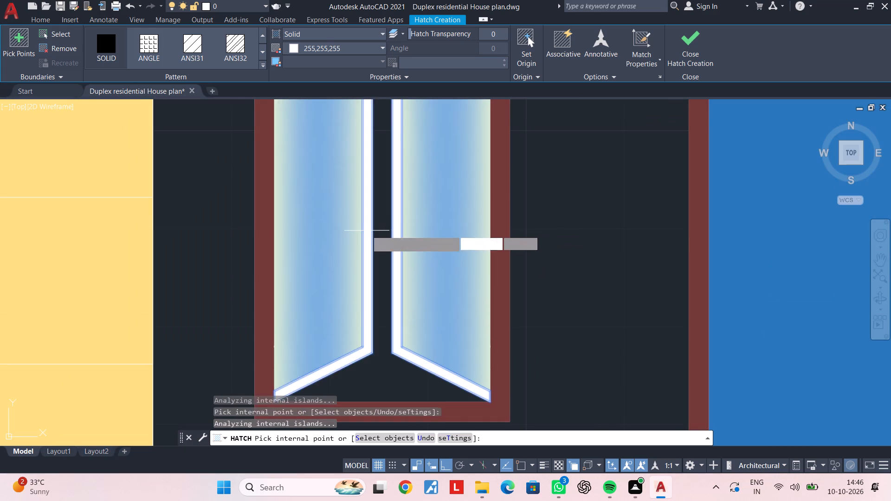
Add the solid white hatch to the three sash frames of the window on the yellow wall.
scroll(367, 231, down, 3)
middle_drag(413, 210, 373, 298)
middle_drag(512, 289, 717, 181)
middle_drag(512, 267, 642, 268)
scroll(467, 220, up, 4)
click(495, 216)
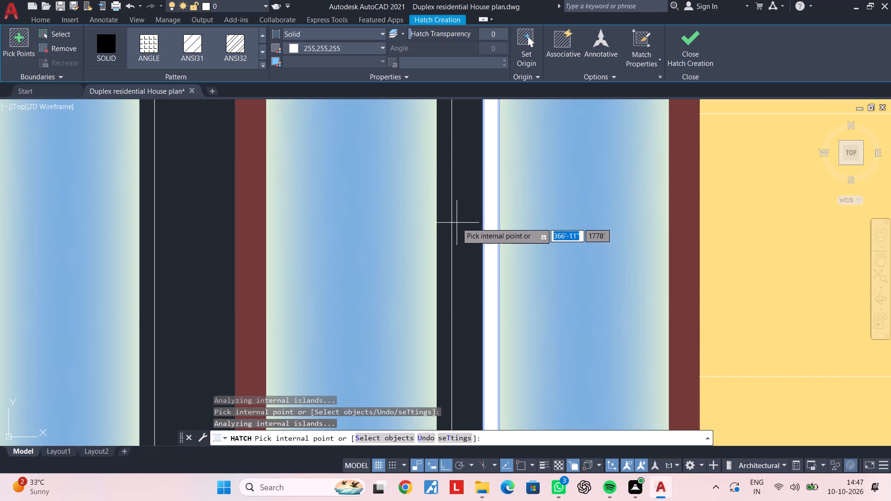
click(446, 225)
scroll(447, 226, down, 2)
middle_drag(467, 238, 501, 295)
scroll(356, 272, up, 2)
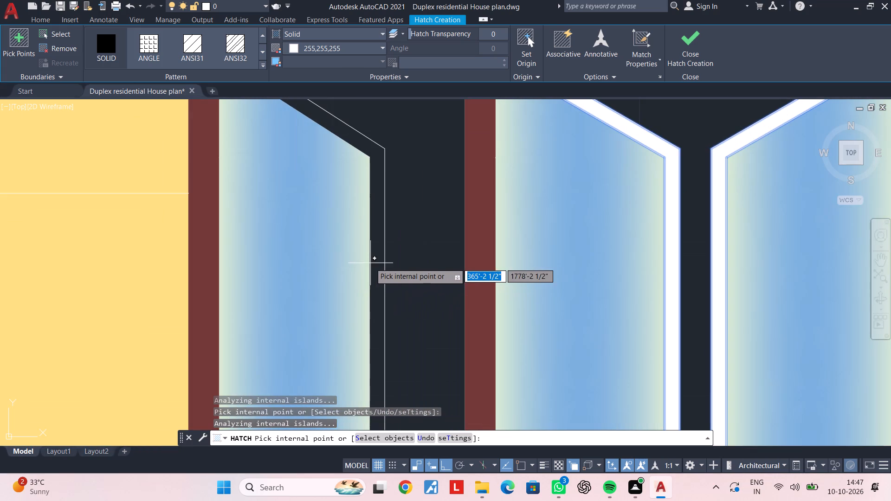
click(373, 262)
Add the solid white hatch to the two open sash frames of the first-floor three-pane window above the railing.
scroll(373, 262, down, 4)
middle_drag(387, 215, 404, 295)
middle_drag(378, 226, 339, 395)
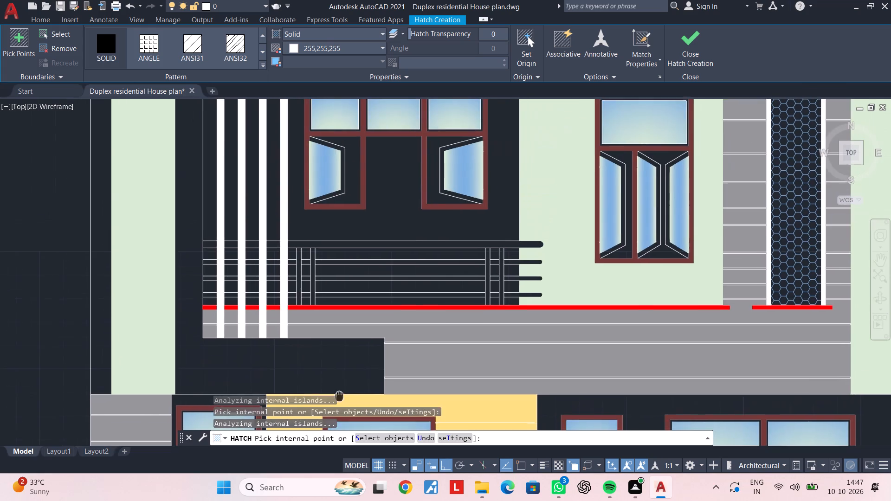
middle_drag(339, 395, 339, 396)
middle_drag(443, 248, 427, 345)
scroll(452, 267, up, 1)
scroll(408, 270, up, 2)
click(407, 269)
scroll(407, 270, down, 2)
middle_drag(407, 270, 528, 272)
scroll(358, 271, up, 1)
click(377, 270)
Add the solid white hatch to the three sash frames of the window on the light green wall, and finish hatching.
scroll(377, 270, down, 3)
middle_drag(398, 275, 376, 251)
middle_drag(507, 267, 483, 268)
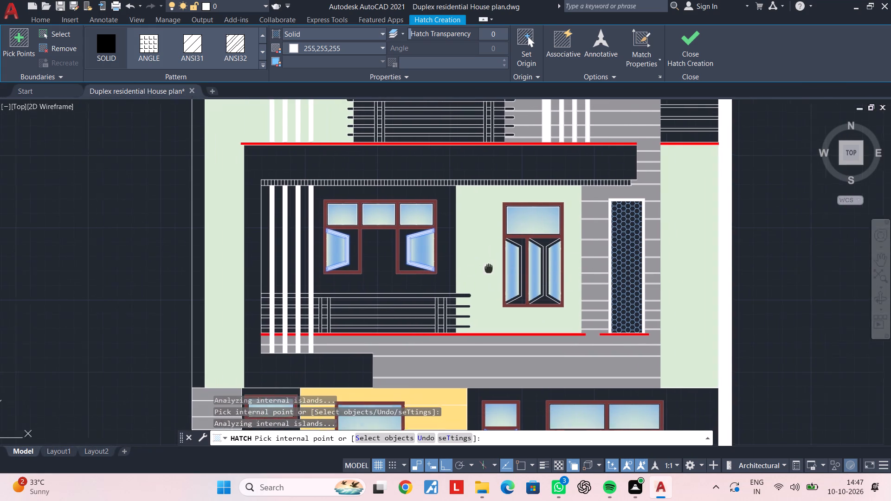
middle_drag(483, 268, 393, 264)
scroll(426, 255, up, 4)
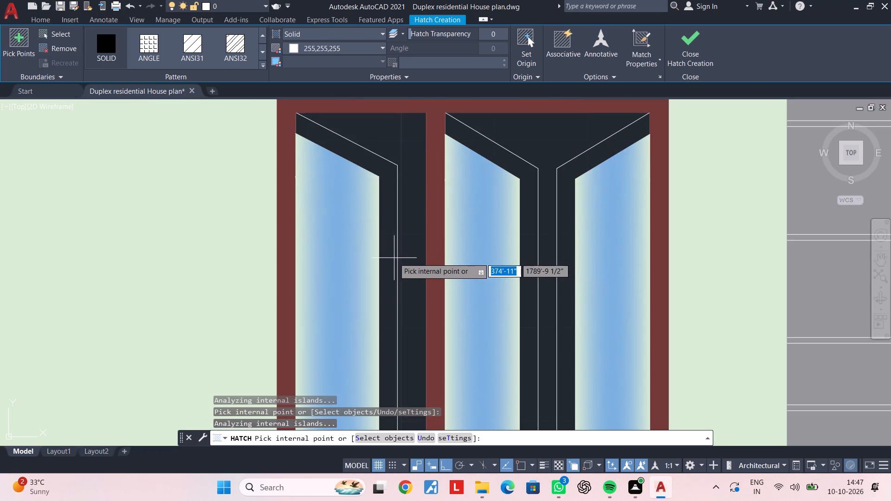
click(394, 258)
click(565, 257)
click(530, 261)
scroll(535, 261, down, 3)
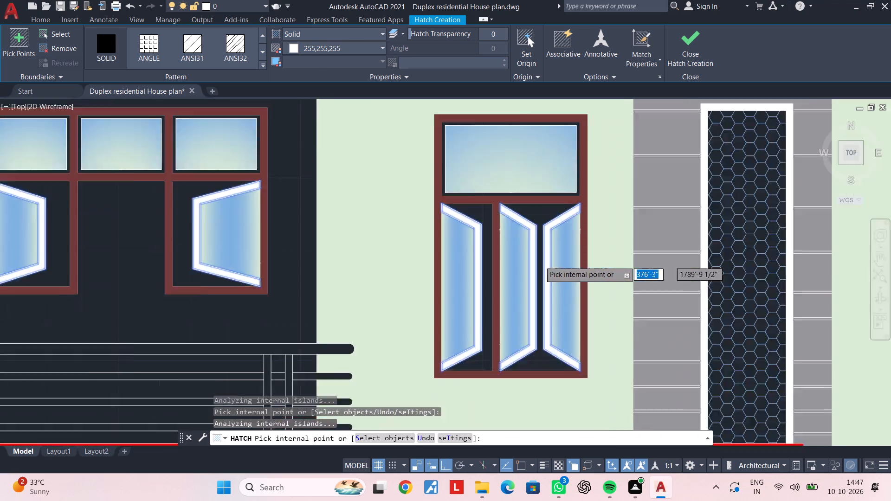
middle_drag(549, 259, 547, 332)
key(Escape)
key(Escape)
Examine the whole front elevation and the newly hatched first-floor window sashes.
middle_drag(549, 310, 556, 249)
key(Escape)
scroll(578, 290, down, 3)
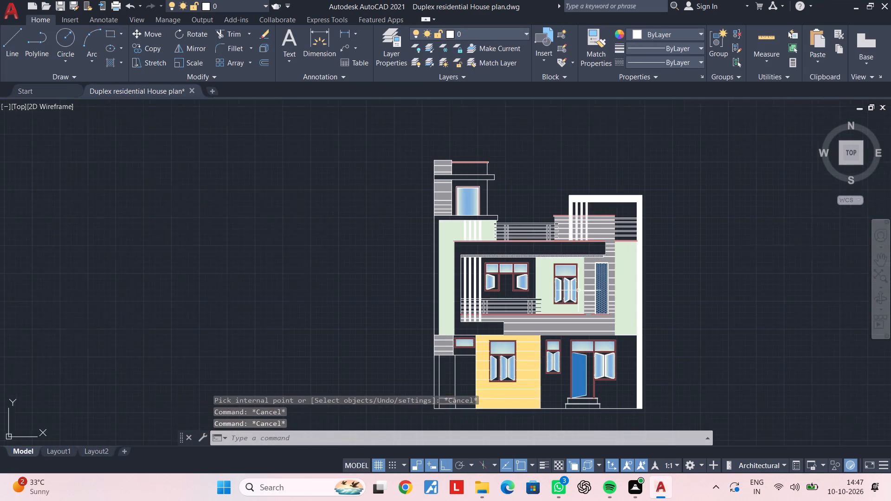
middle_drag(580, 287, 582, 261)
scroll(561, 283, up, 1)
scroll(557, 220, up, 1)
middle_drag(583, 299, 576, 273)
middle_drag(449, 250, 478, 235)
key(Escape)
key(Escape)
scroll(483, 231, up, 2)
scroll(489, 256, down, 1)
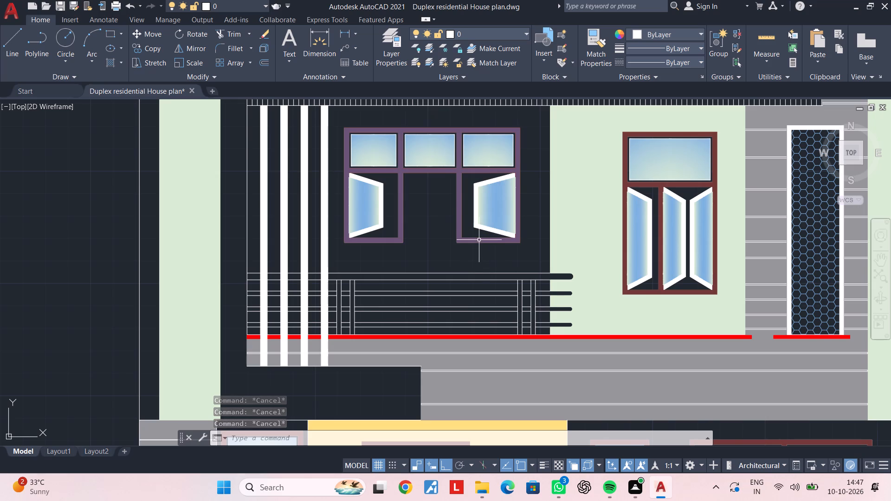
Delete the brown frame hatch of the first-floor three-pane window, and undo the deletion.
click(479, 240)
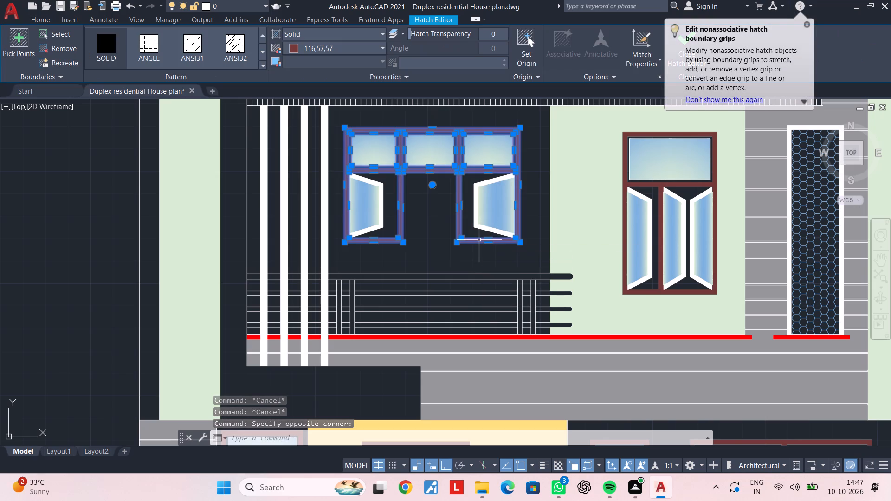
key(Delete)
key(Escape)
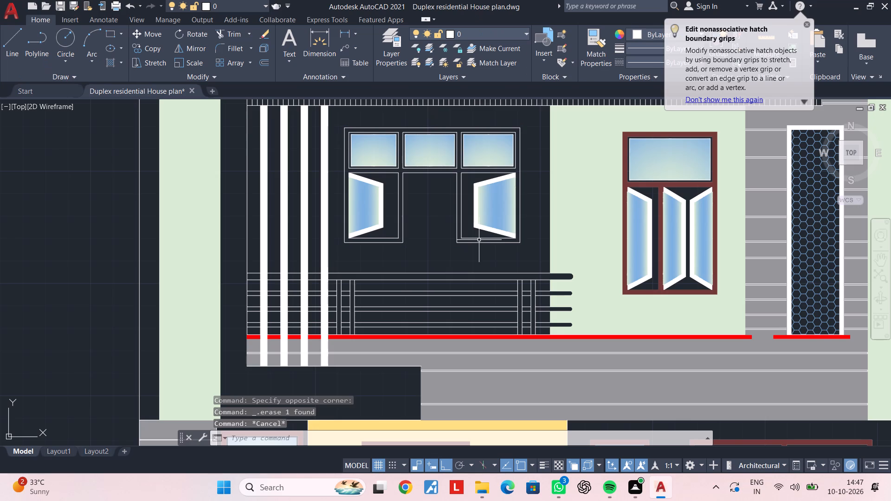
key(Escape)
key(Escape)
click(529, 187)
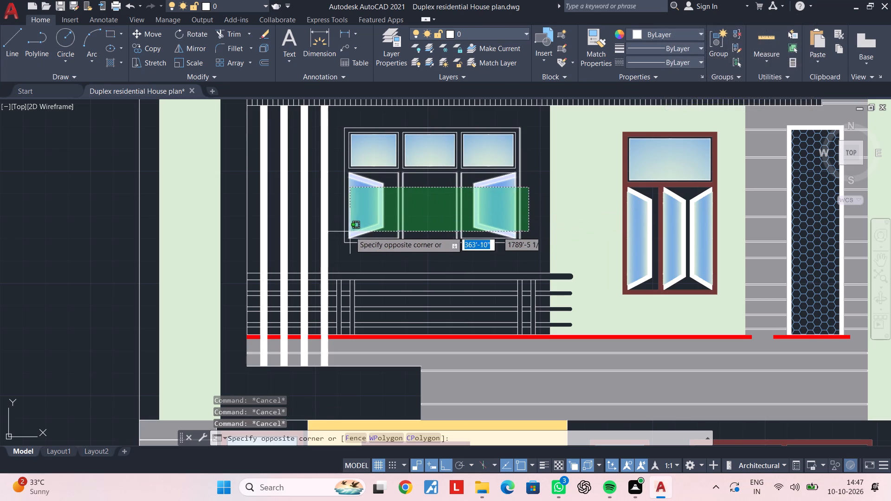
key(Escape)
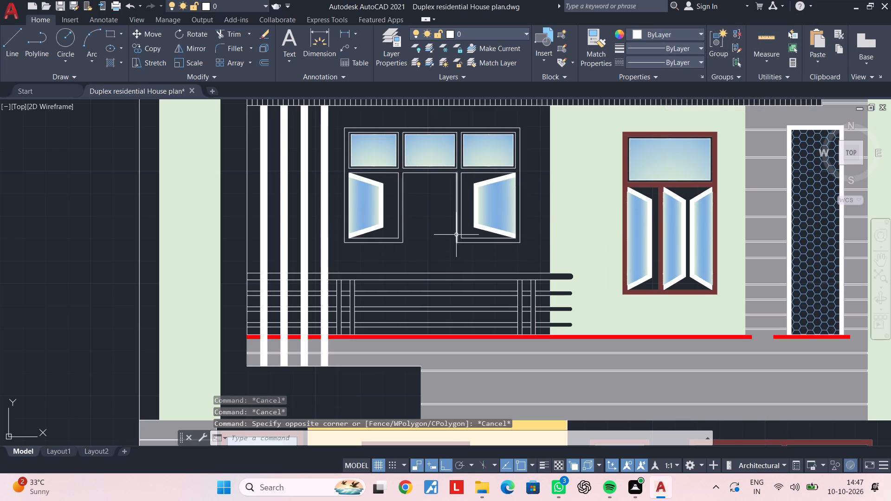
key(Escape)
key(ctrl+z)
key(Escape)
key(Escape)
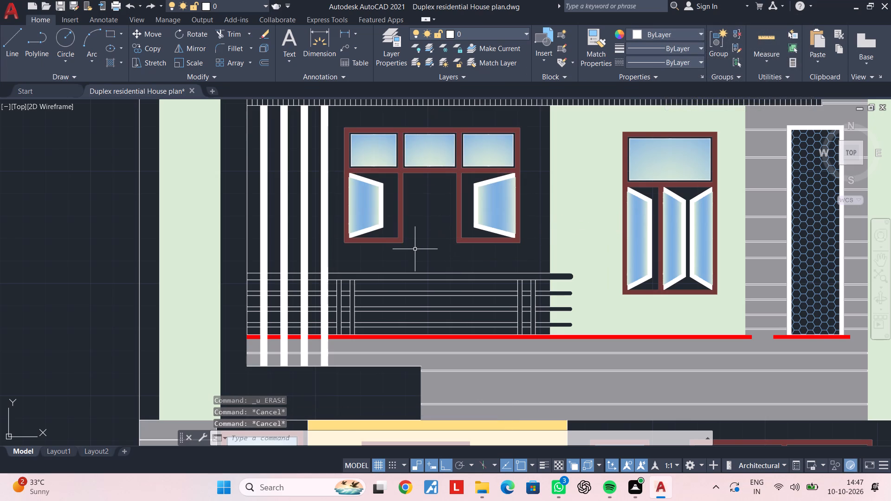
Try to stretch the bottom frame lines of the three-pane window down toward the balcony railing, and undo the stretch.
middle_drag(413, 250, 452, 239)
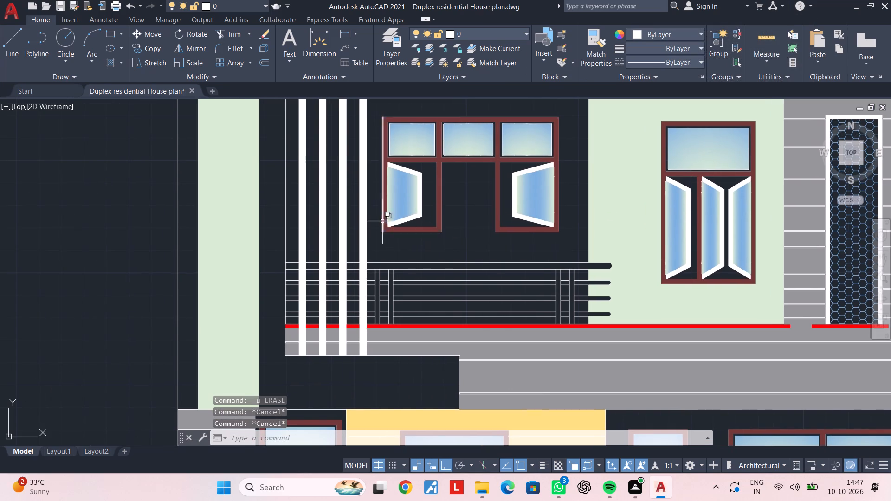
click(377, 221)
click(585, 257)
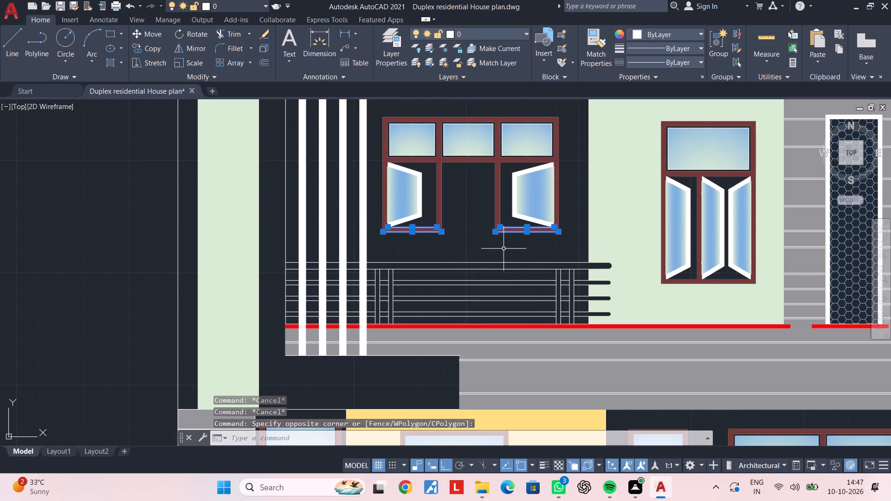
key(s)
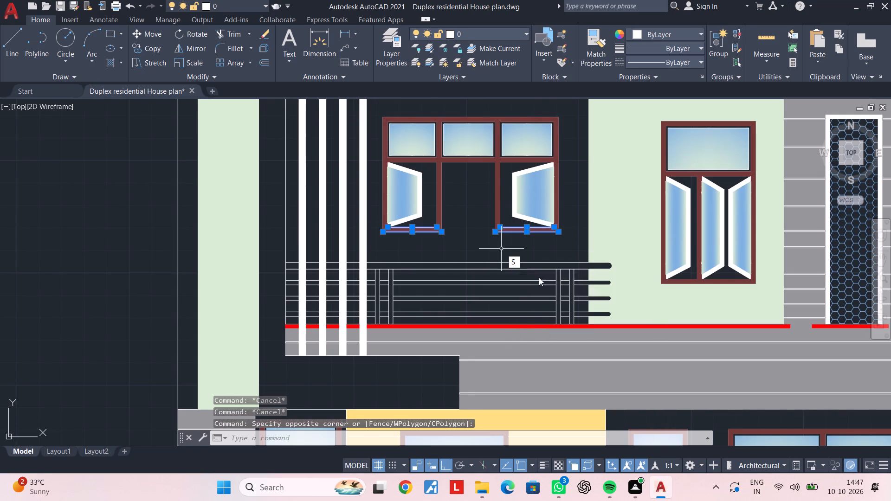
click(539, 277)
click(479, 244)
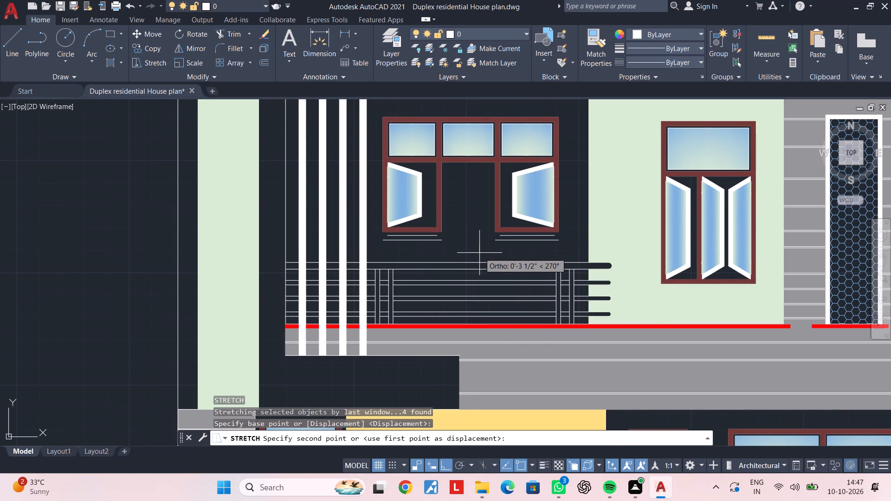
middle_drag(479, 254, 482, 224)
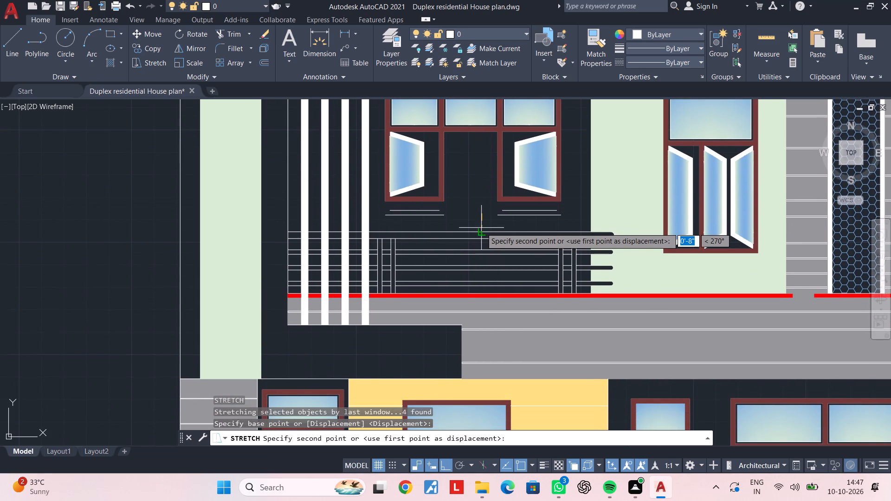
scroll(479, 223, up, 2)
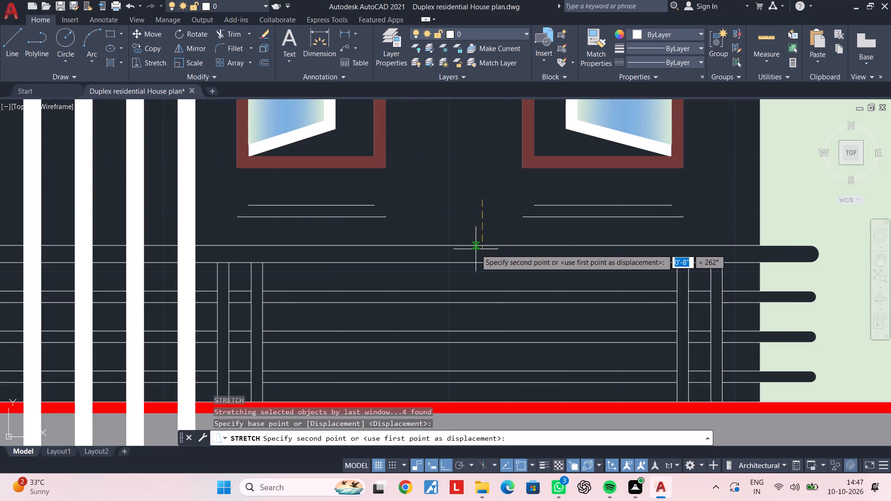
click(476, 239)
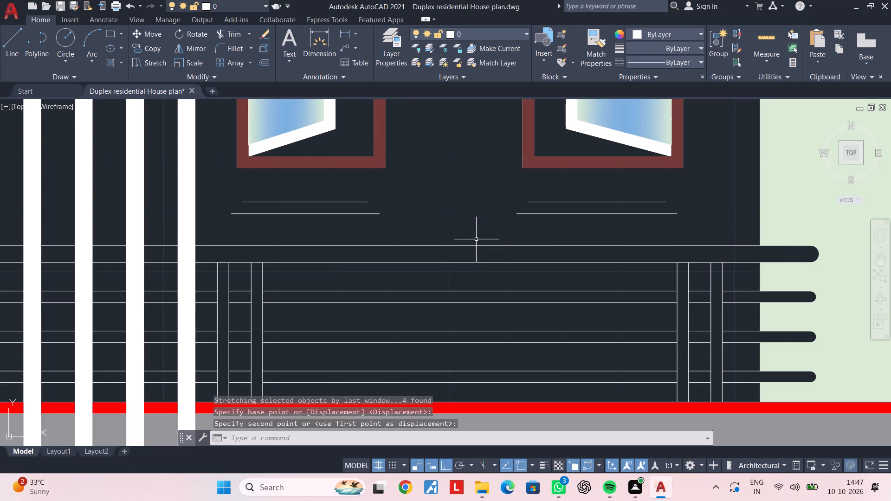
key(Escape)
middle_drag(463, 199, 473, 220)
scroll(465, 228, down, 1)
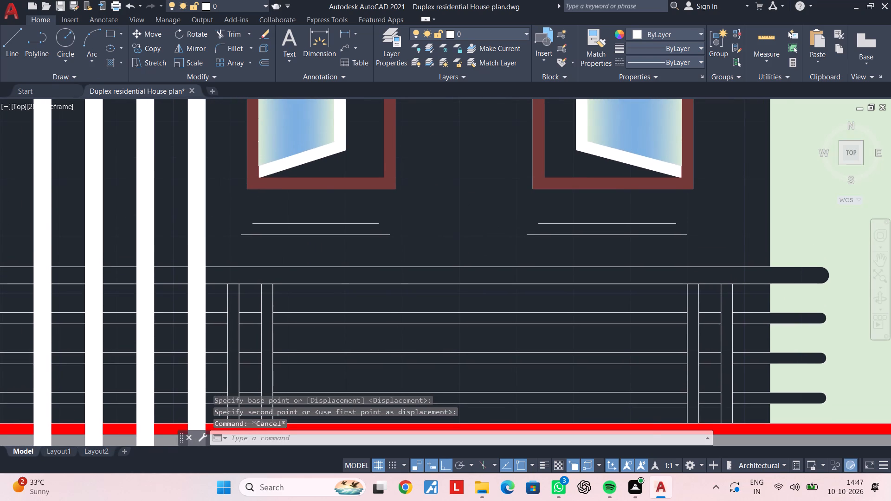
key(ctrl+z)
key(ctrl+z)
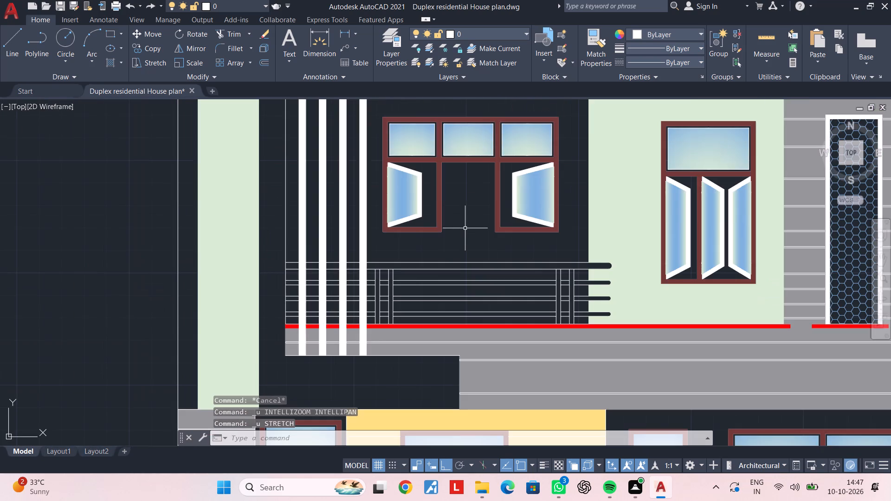
Stretch the bottom of the first-floor three-pane window's side frames and sashes down to just above the balcony railing.
scroll(412, 237, up, 1)
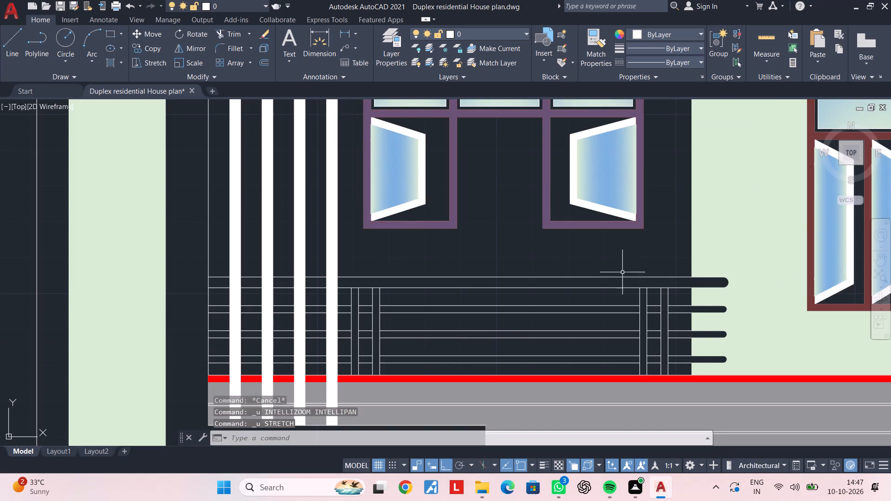
click(354, 190)
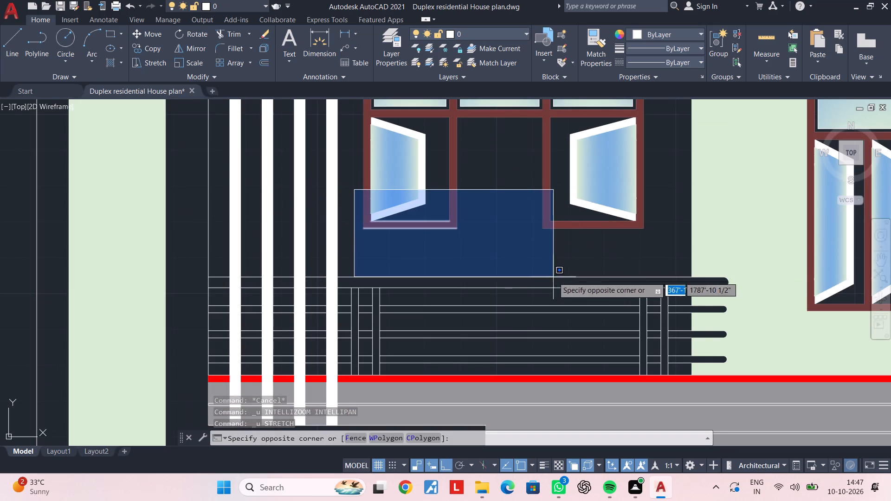
click(665, 252)
click(665, 205)
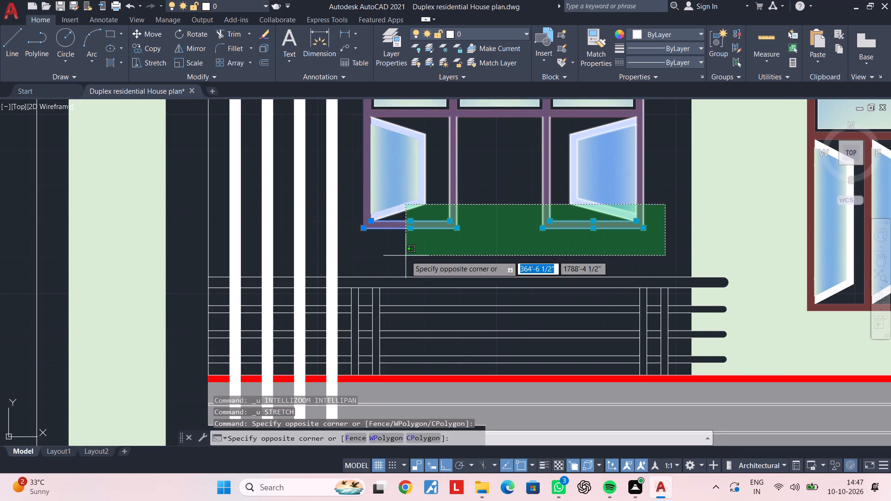
click(356, 254)
key(s)
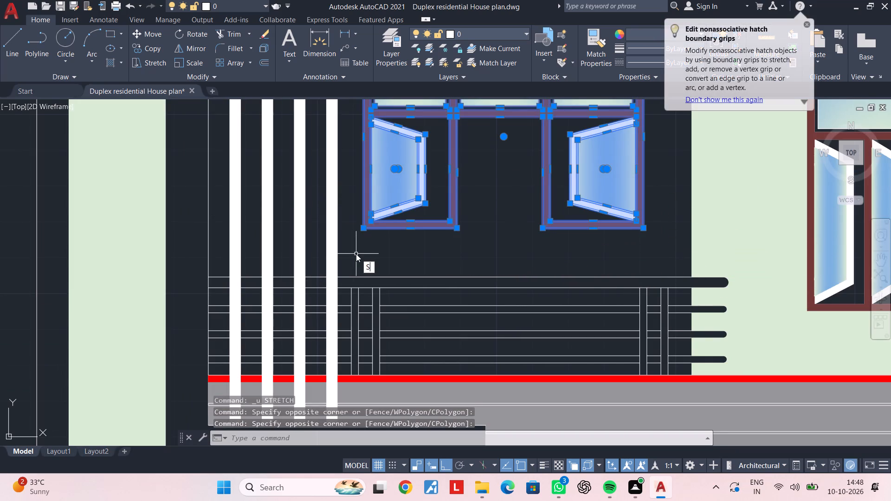
click(401, 277)
click(451, 258)
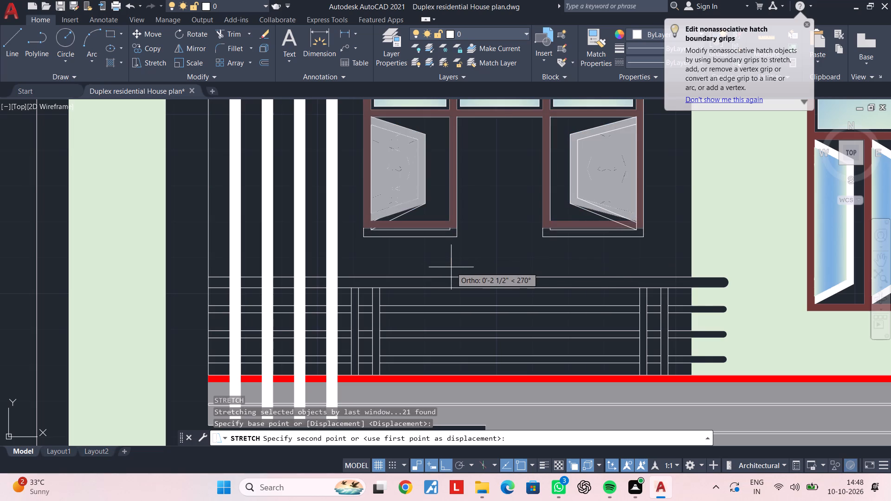
middle_drag(451, 267, 452, 232)
scroll(452, 247, down, 1)
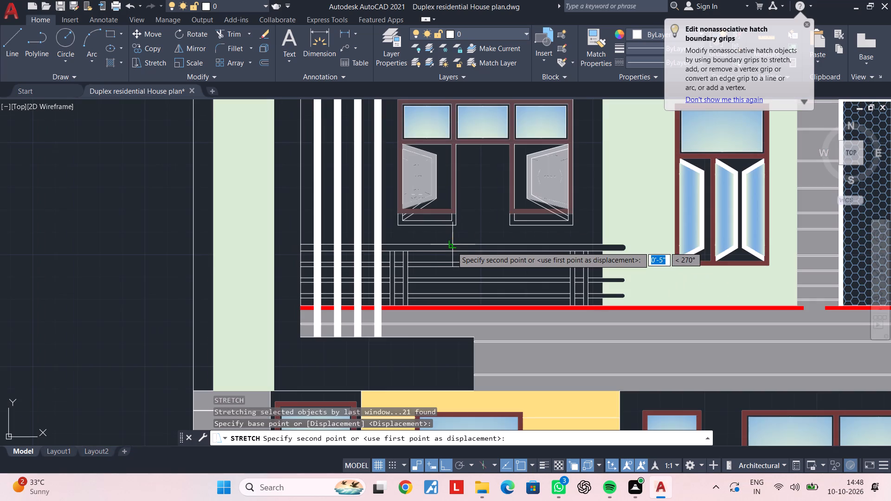
scroll(452, 251, up, 1)
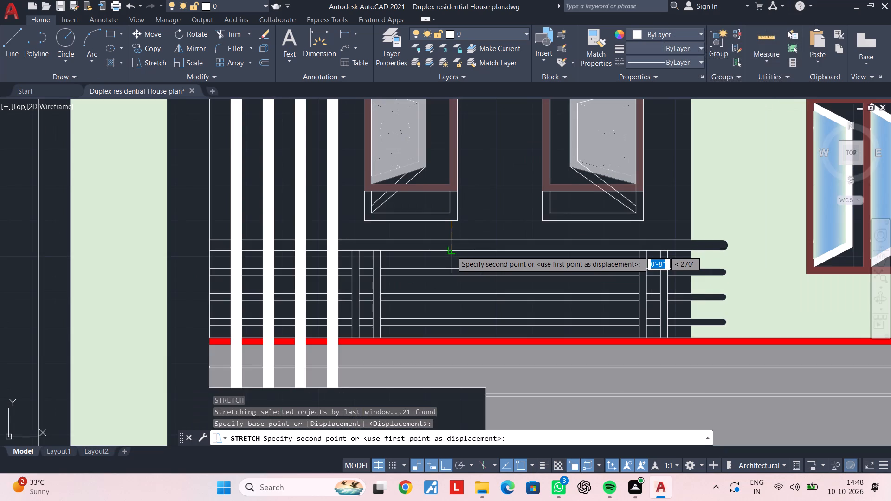
double_click(451, 258)
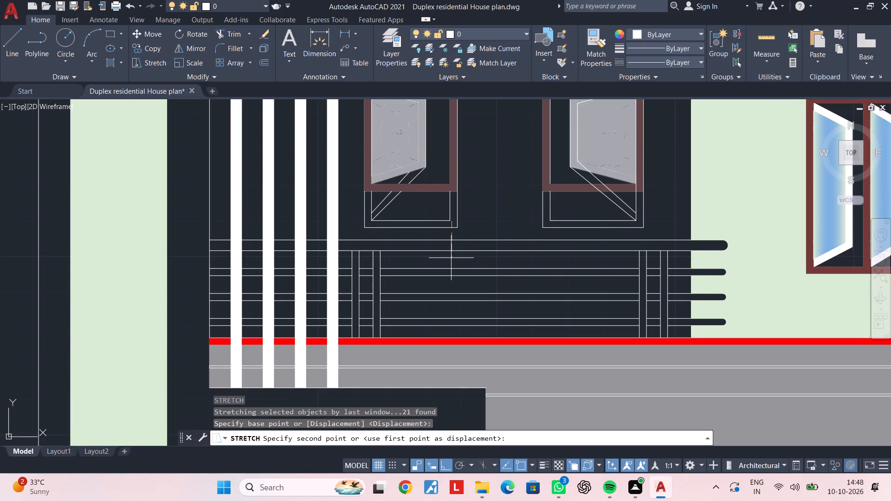
key(Escape)
middle_drag(494, 183, 491, 224)
key(Escape)
Delete the brown frame hatch of the stretched three-pane window.
click(427, 231)
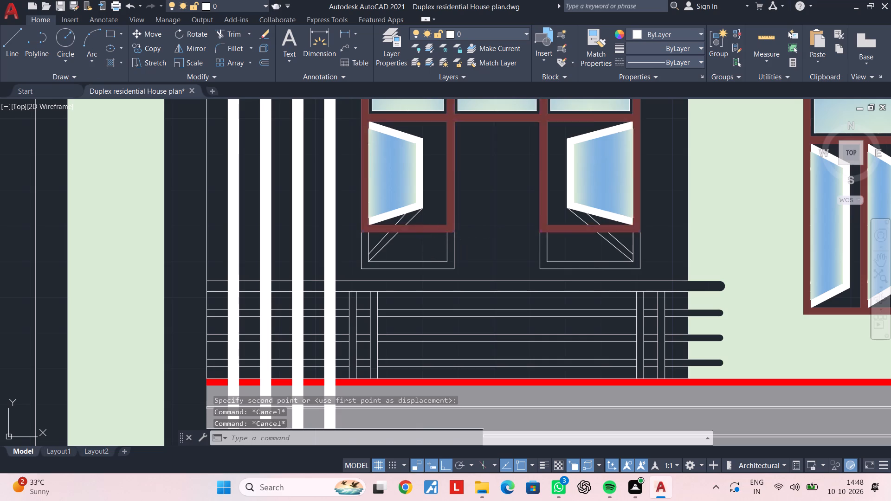
scroll(427, 231, up, 2)
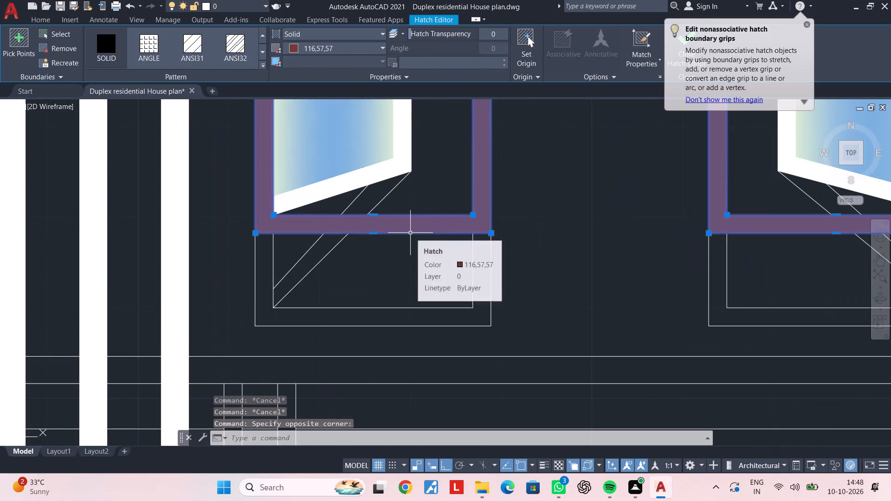
key(Delete)
scroll(410, 233, down, 2)
middle_drag(417, 240, 413, 268)
middle_drag(407, 273, 413, 304)
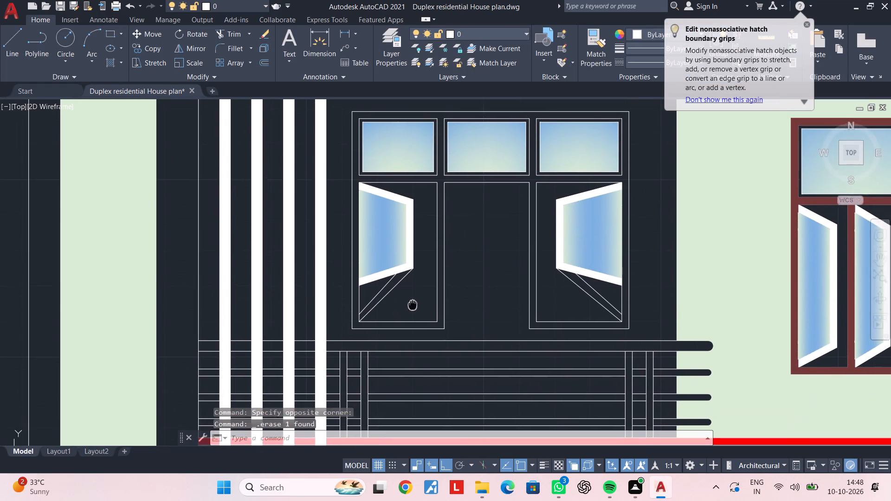
middle_drag(413, 304, 406, 307)
Delete the left sash of the three-pane window, including its white hatch, glass gradient and both outline polylines.
key(Escape)
click(396, 271)
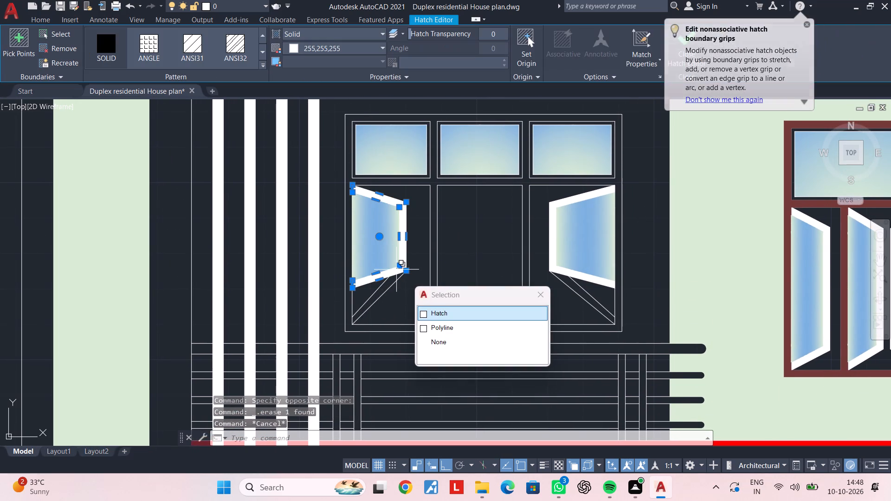
key(Delete)
click(386, 243)
key(Delete)
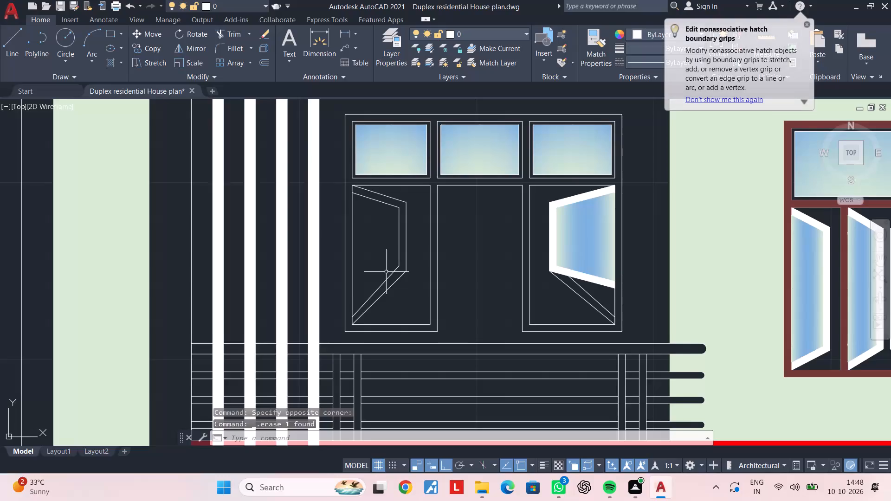
middle_drag(386, 272, 392, 257)
click(422, 238)
click(403, 240)
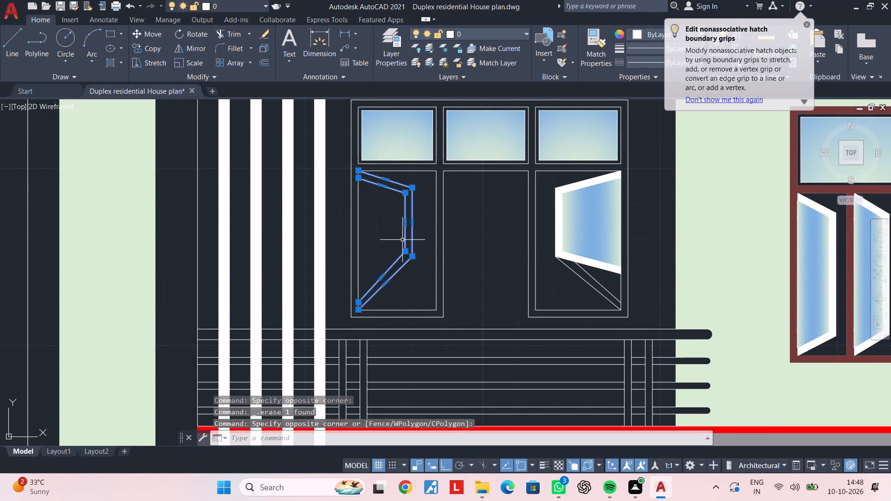
key(Escape)
key(Escape)
key(Escape)
click(420, 226)
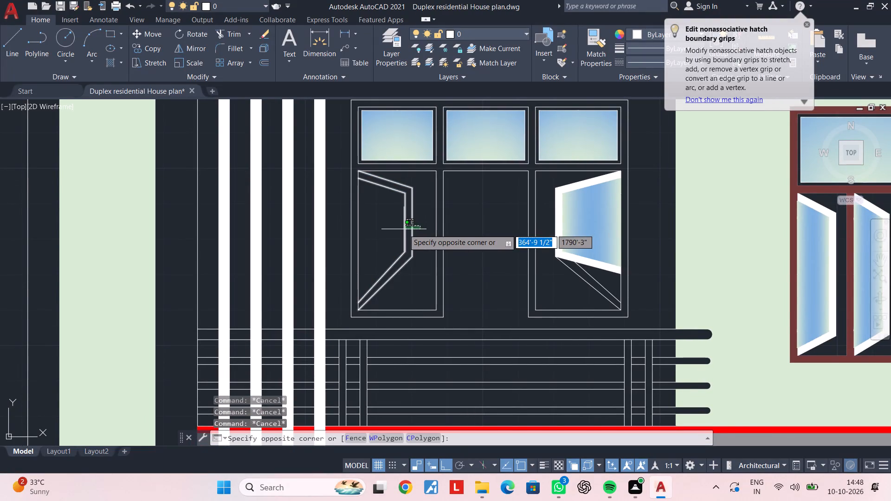
click(404, 229)
key(Delete)
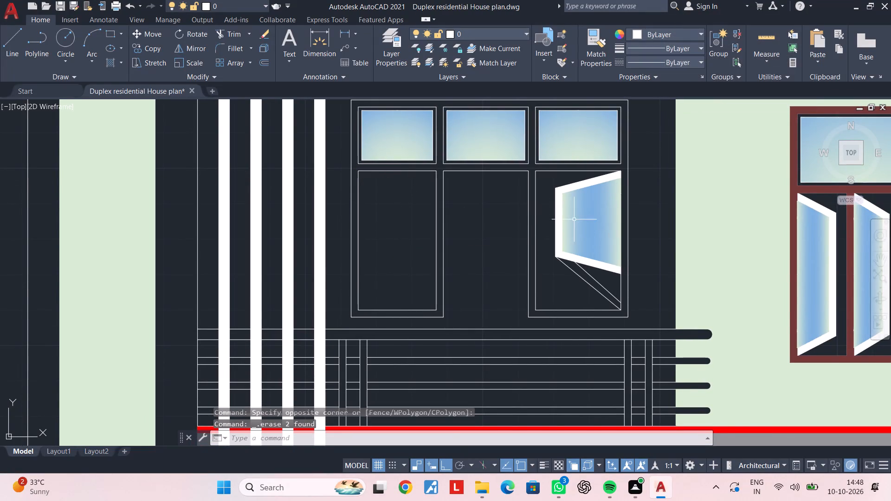
Delete the right sash of the three-pane window, including its glass gradient, white hatch and both outline polylines.
click(574, 219)
key(Delete)
click(563, 223)
key(Delete)
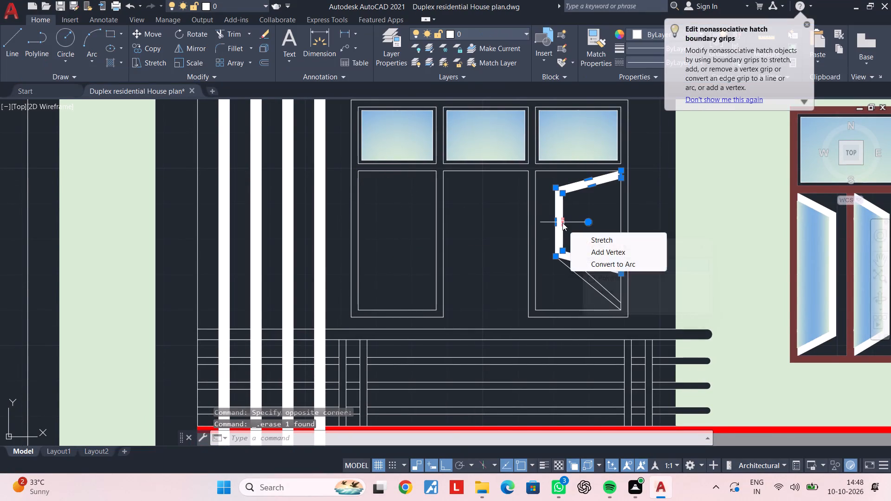
key(Delete)
click(577, 220)
click(557, 225)
key(Delete)
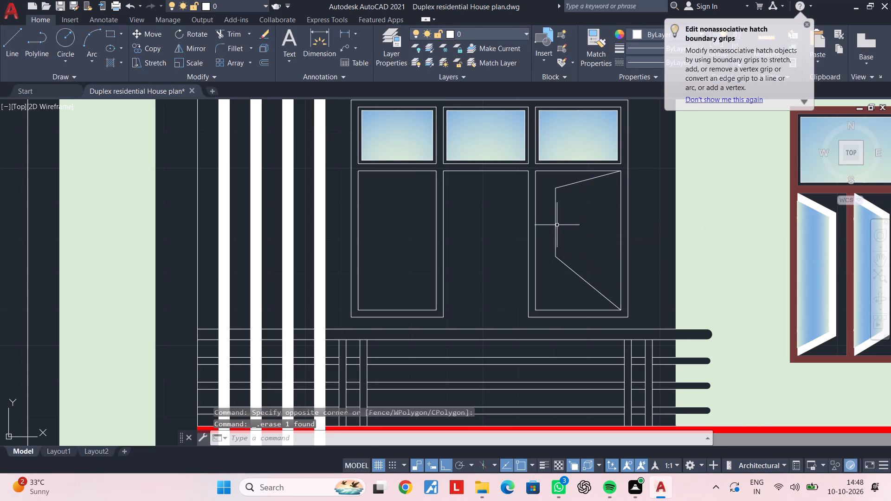
click(574, 224)
click(551, 235)
key(Delete)
middle_drag(553, 252, 568, 233)
key(Escape)
key(Escape)
middle_drag(501, 235, 484, 295)
key(Escape)
key(Escape)
key(Escape)
middle_drag(483, 270, 486, 261)
key(Escape)
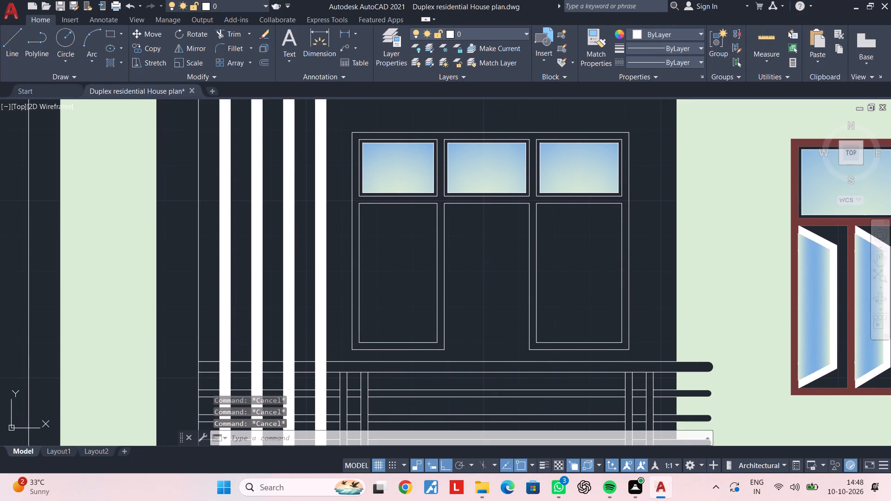
Draw a vertical line through the full height of the lower left opening, about 1'-3 1/2" from its left edge.
text(L)
key(space)
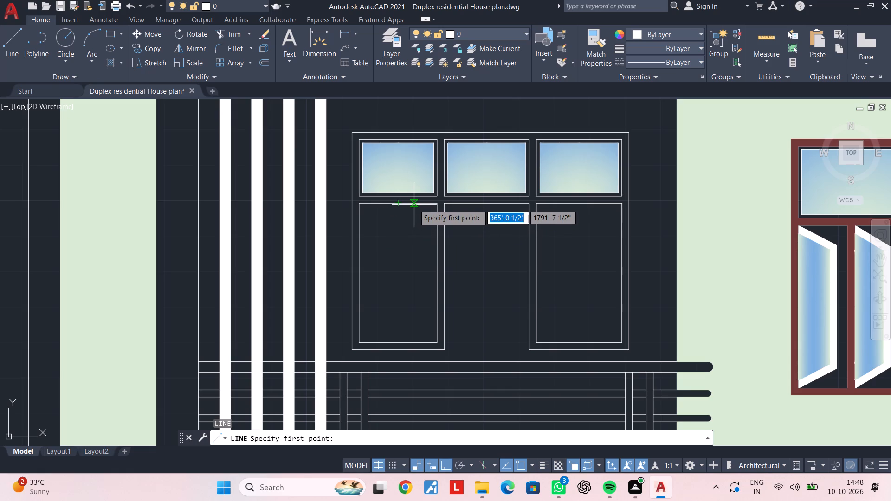
click(414, 205)
click(414, 343)
key(Escape)
key(Escape)
key(Escape)
key(Escape)
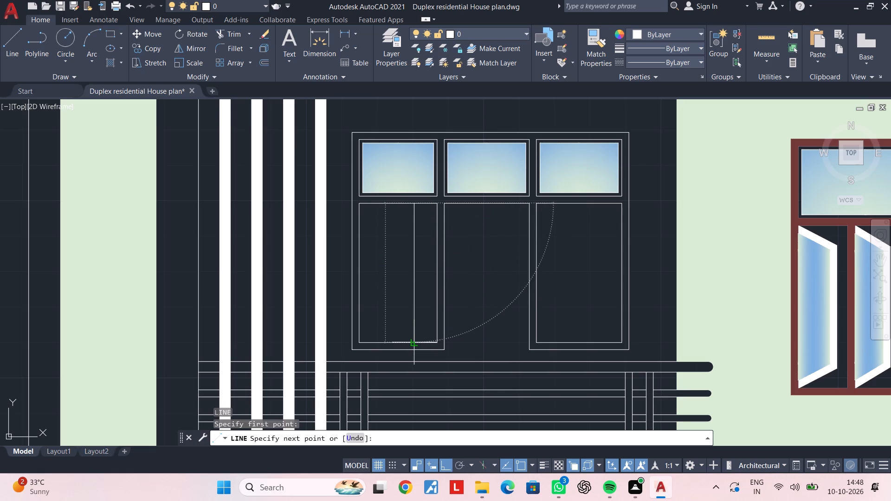
Draw a slanted line from the opening's bottom left corner up to the lower part of the vertical line.
key(space)
scroll(365, 342, up, 1)
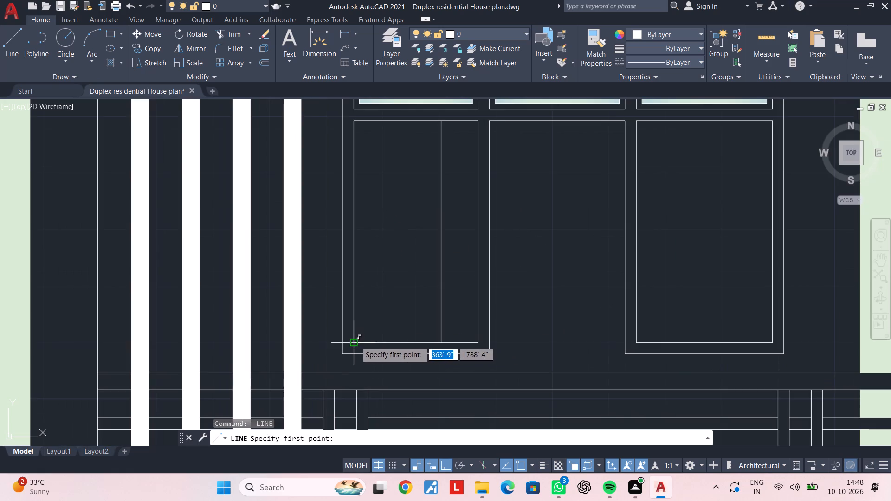
click(355, 341)
click(440, 308)
key(Escape)
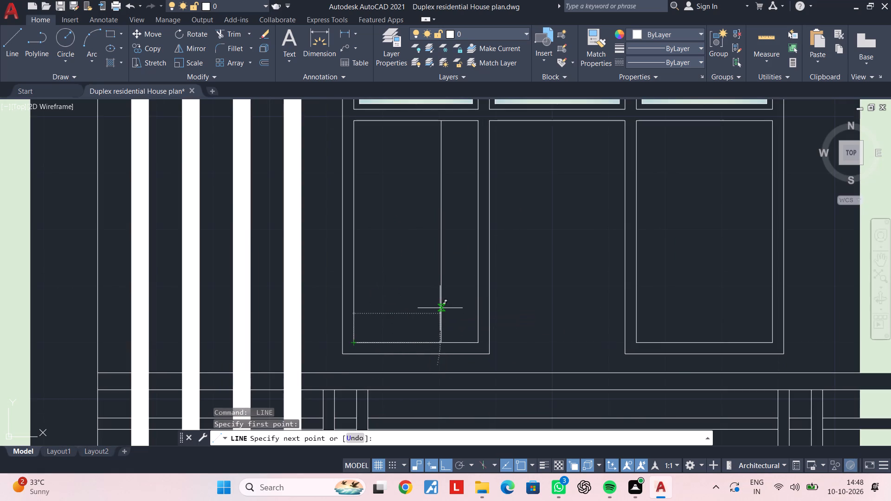
key(Escape)
key(Escape)
Mirror the slanted line about the horizontal axis through the vertical line's midpoint, keeping the original.
click(431, 316)
click(423, 308)
text(MI)
key(space)
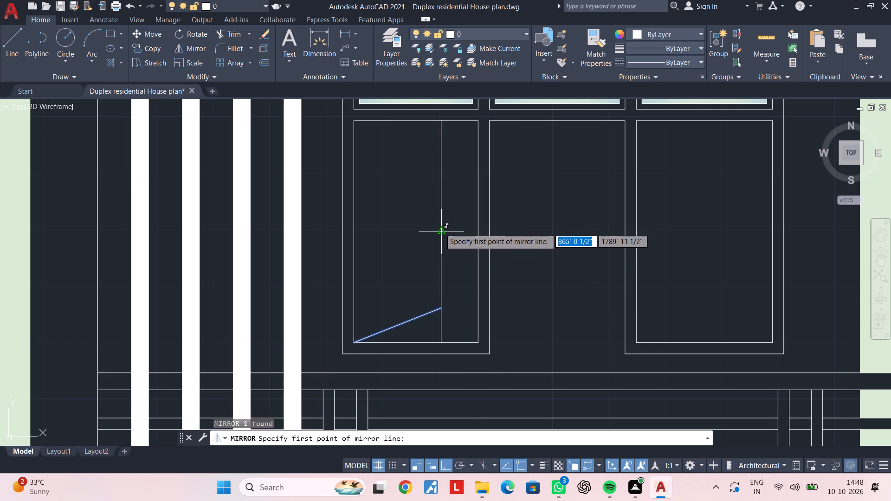
click(440, 230)
click(359, 235)
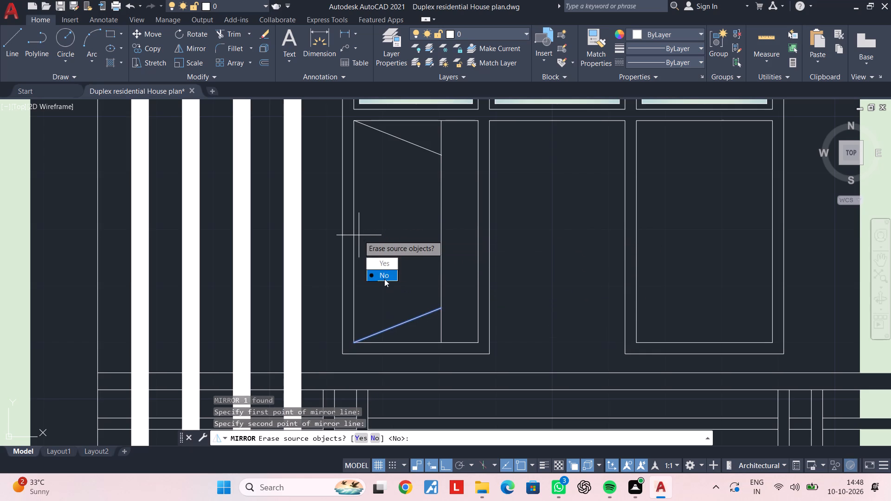
drag(384, 279, 359, 235)
key(Escape)
Trim the vertical line's ends above the upper slanted line and below the lower one.
text(TR)
key(space)
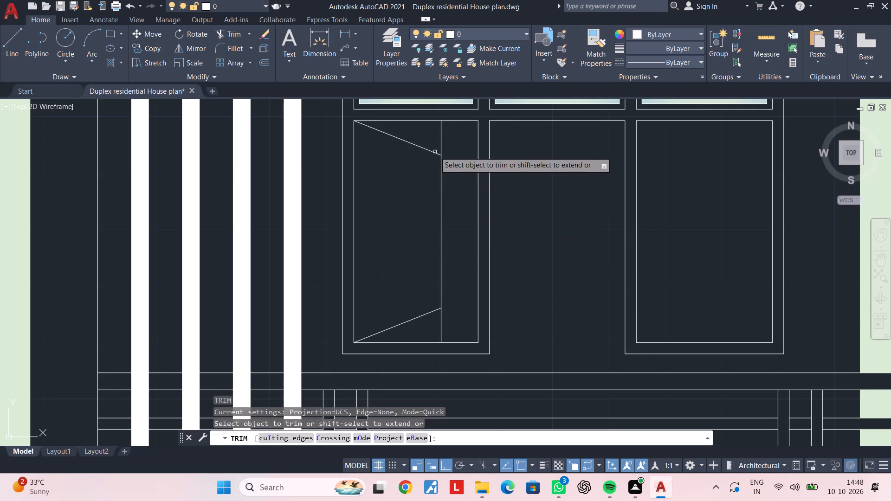
click(440, 141)
click(442, 325)
key(Escape)
key(Escape)
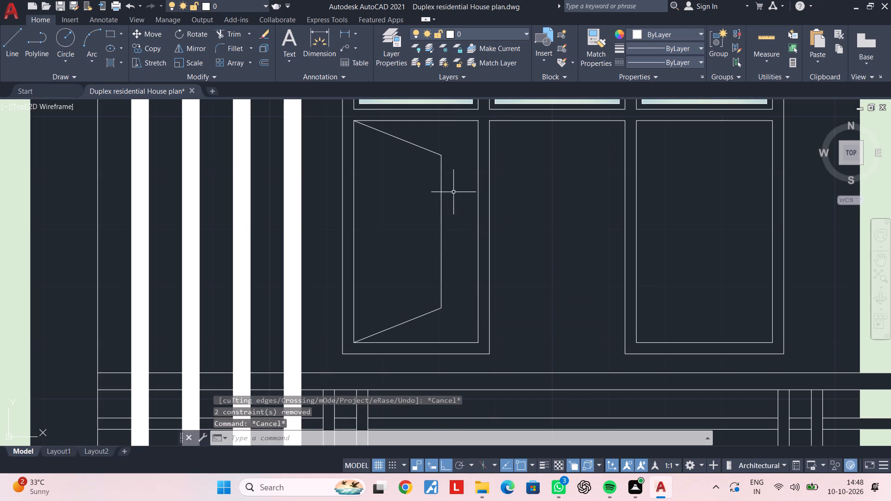
Join the two slanted lines and the vertical line into one sash outline polyline.
click(447, 145)
click(407, 322)
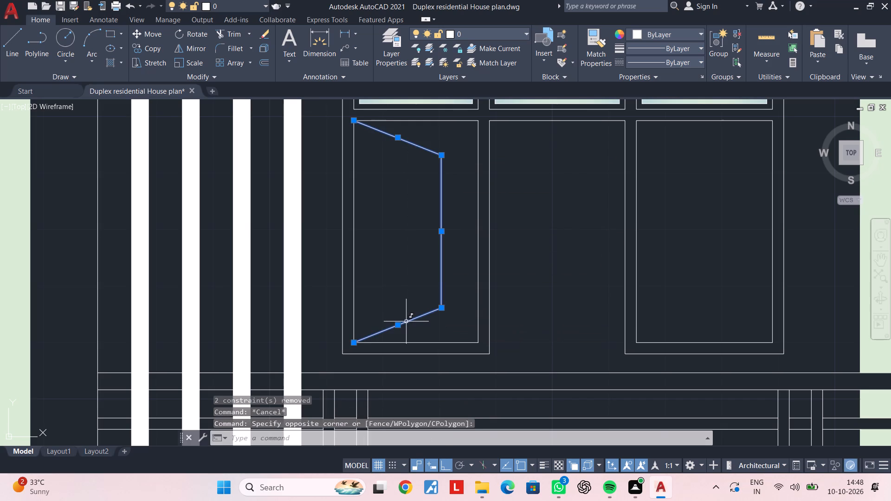
key(j)
key(space)
key(p)
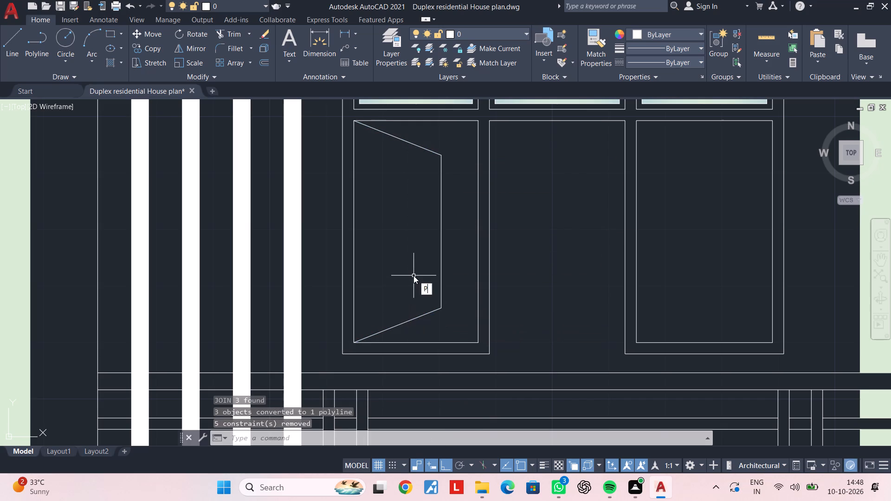
key(Escape)
key(Escape)
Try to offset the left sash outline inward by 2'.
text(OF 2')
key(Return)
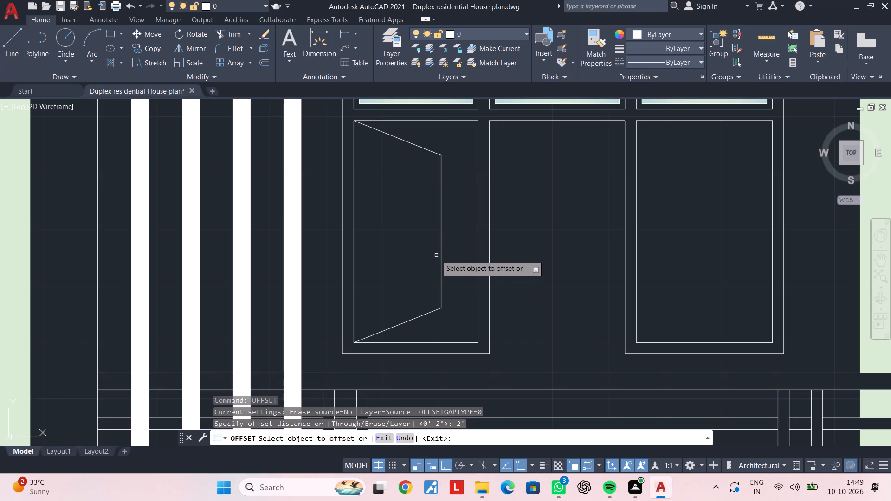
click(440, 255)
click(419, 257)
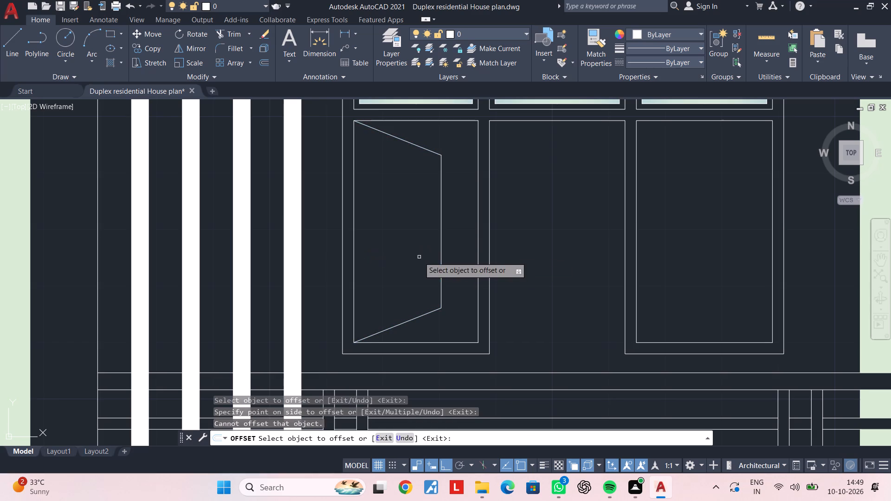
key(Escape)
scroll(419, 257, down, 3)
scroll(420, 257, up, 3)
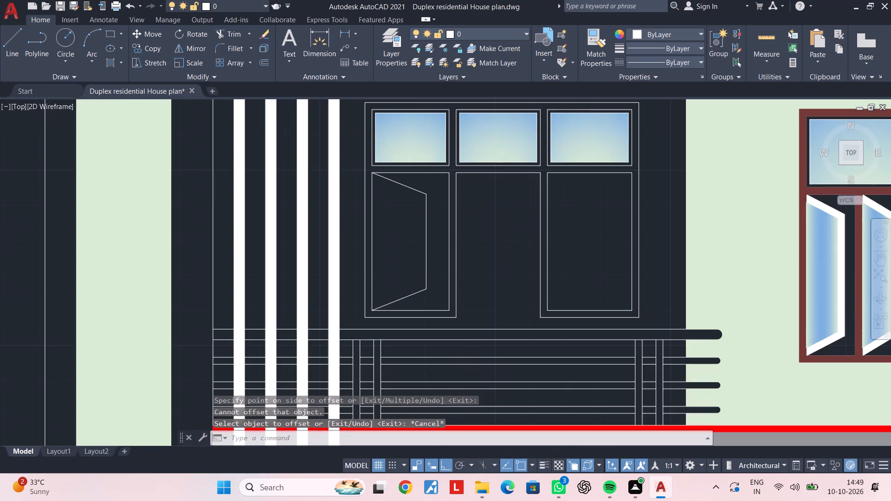
Offset the left sash outline inward by 2".
middle_drag(424, 260, 438, 294)
key(Escape)
key(Escape)
key(Escape)
key(Escape)
text(OF 2")
key(Return)
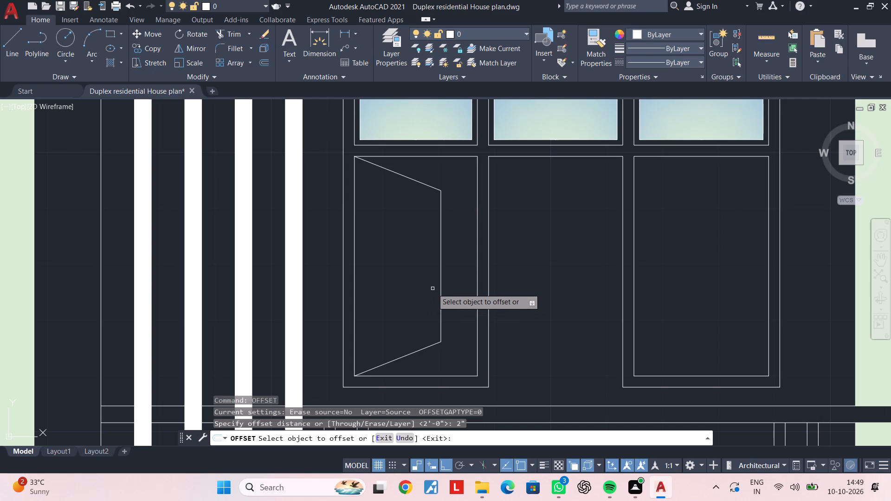
click(442, 276)
click(422, 289)
scroll(422, 296, down, 2)
key(Escape)
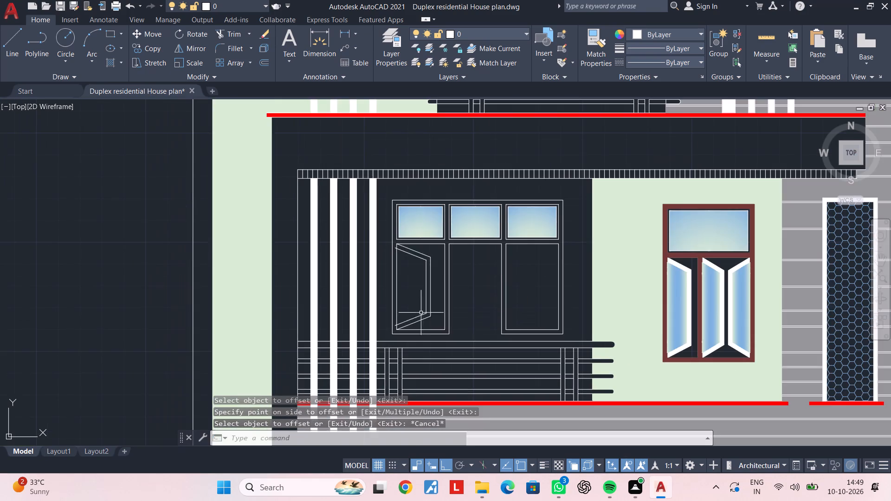
Trim the ends of the left sash's inner outline where they run past the pane's left edge.
key(Escape)
scroll(414, 323, down, 3)
scroll(416, 324, up, 7)
middle_drag(390, 323, 469, 309)
key(Escape)
key(Escape)
text(TR)
key(space)
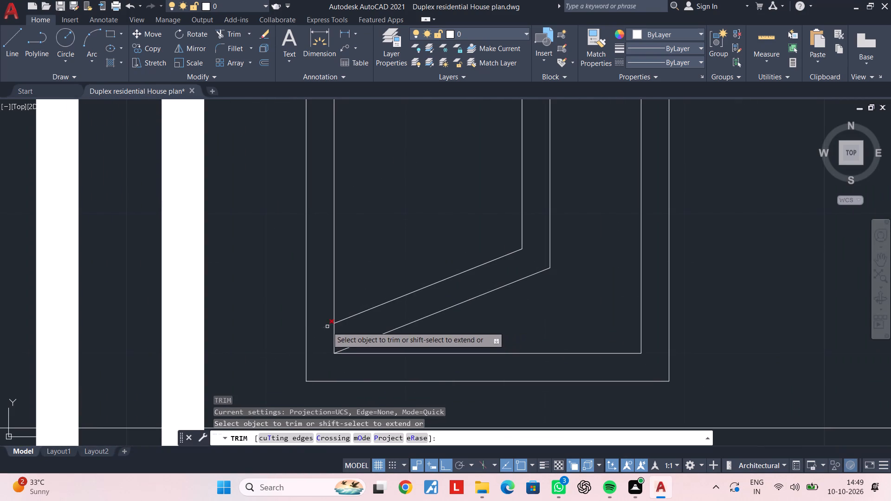
click(327, 327)
scroll(348, 313, down, 3)
middle_drag(358, 251, 362, 311)
scroll(354, 266, up, 2)
scroll(333, 225, up, 2)
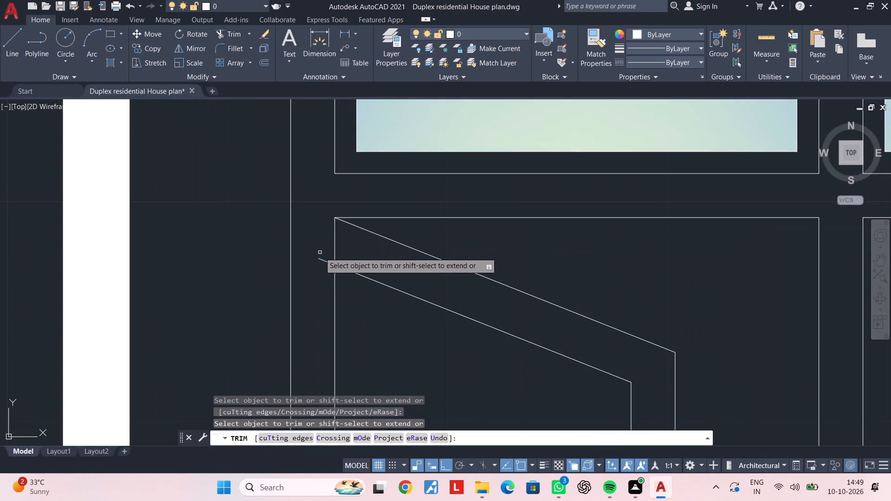
click(323, 259)
scroll(323, 265, down, 4)
key(Escape)
middle_drag(375, 289, 380, 250)
key(Escape)
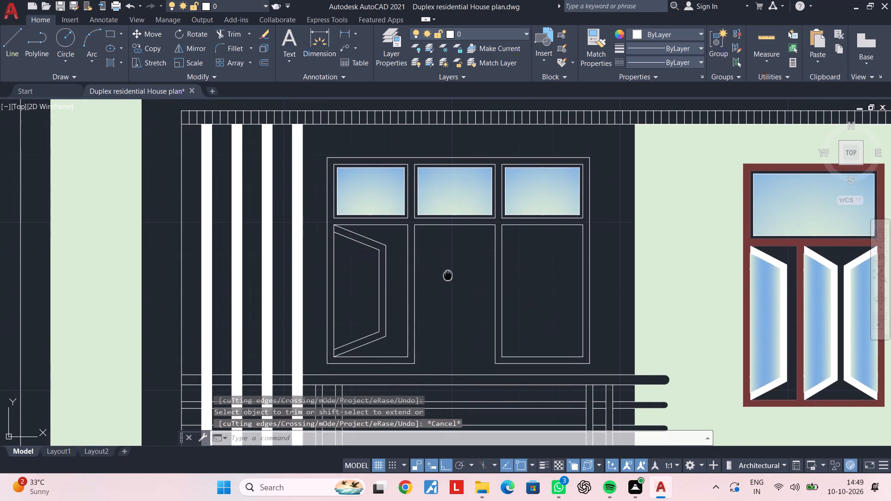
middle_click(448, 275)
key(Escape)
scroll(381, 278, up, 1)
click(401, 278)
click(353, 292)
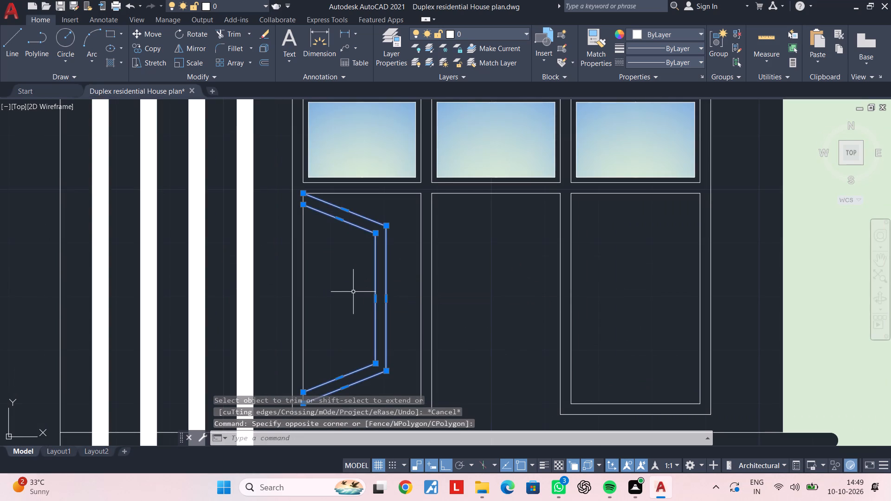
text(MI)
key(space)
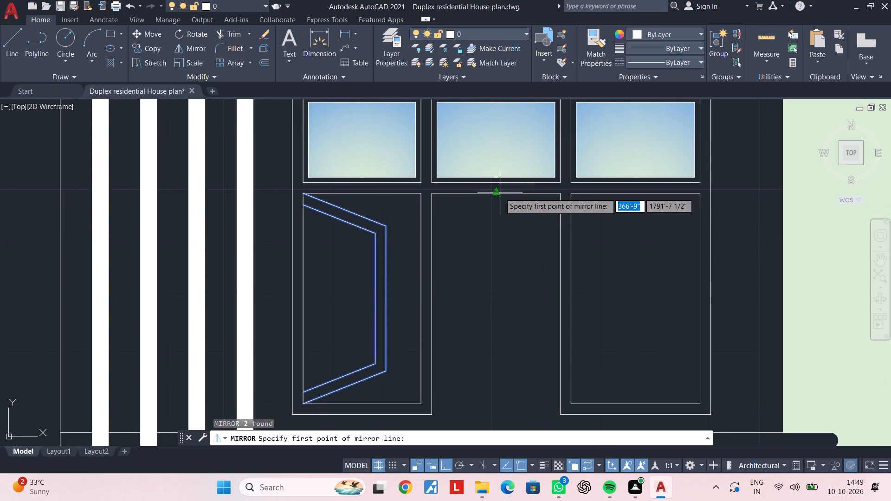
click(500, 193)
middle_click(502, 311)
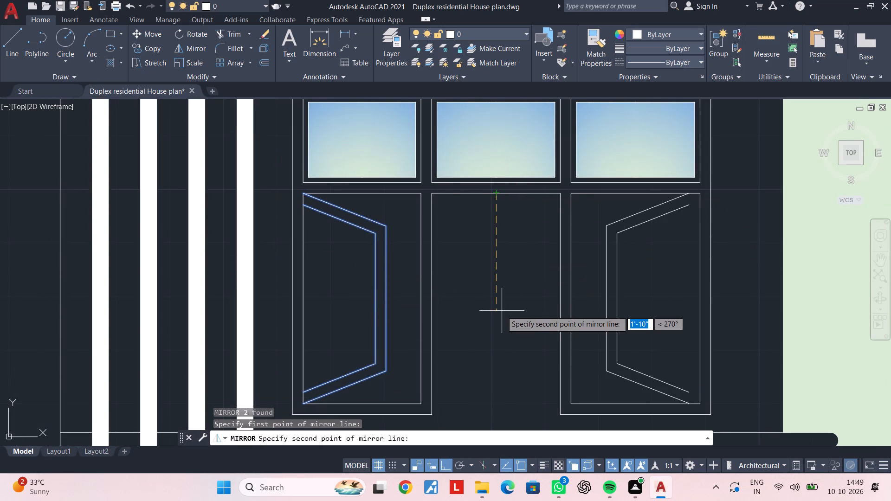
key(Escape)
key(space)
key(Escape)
Mirror the left sash's two outlines about a vertical line through the middle pane's top edge, keeping the originals.
click(388, 218)
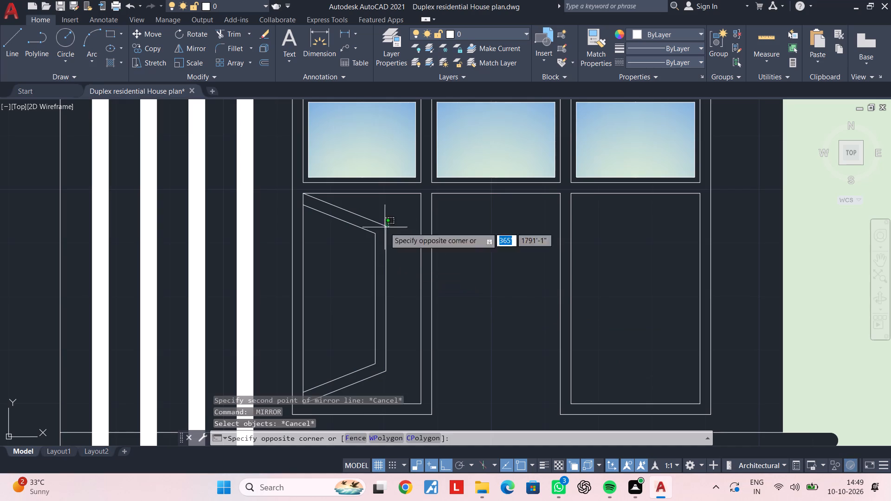
click(355, 267)
text(MI)
key(space)
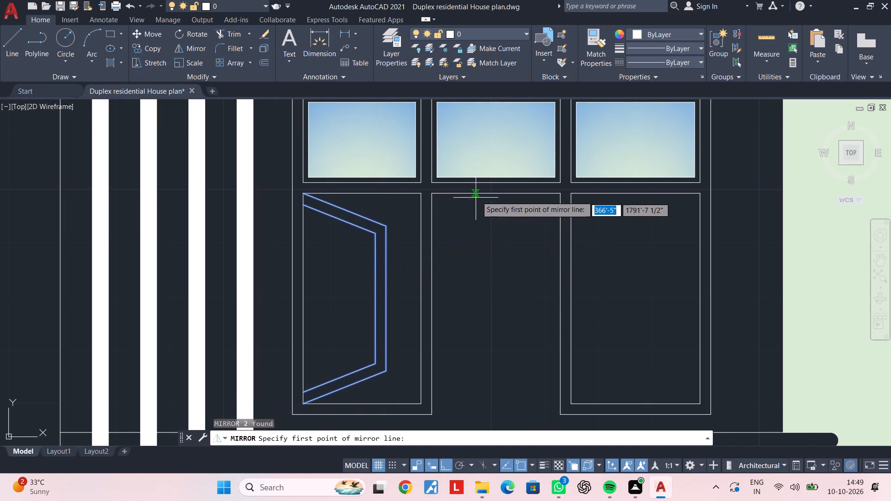
click(505, 193)
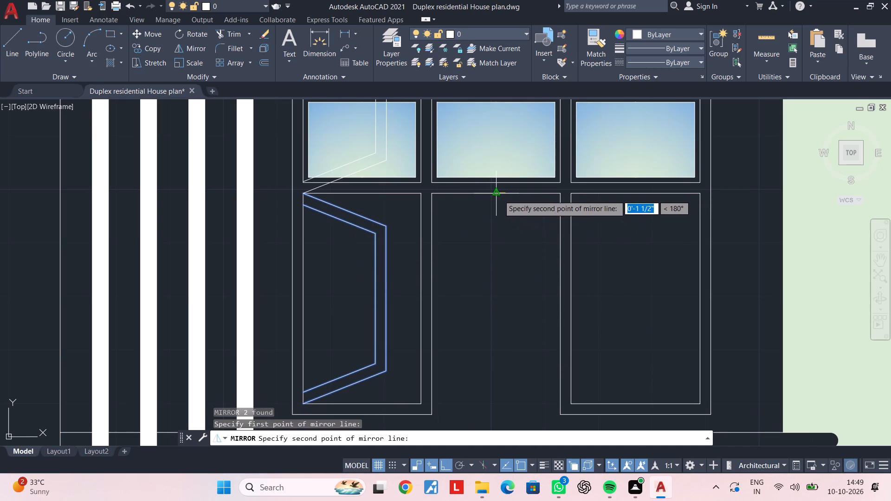
click(507, 285)
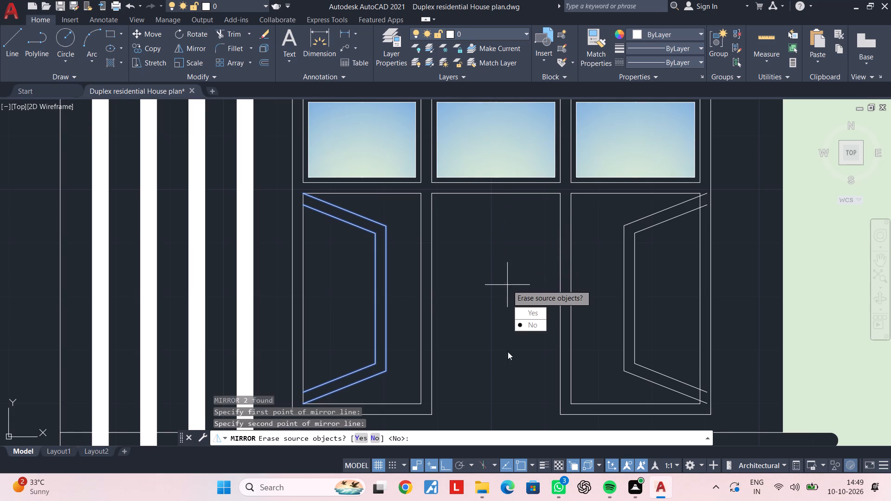
drag(534, 329, 507, 285)
key(Escape)
Move the mirrored sash outlines so their upper outer end meets the right pane's top-right corner.
middle_drag(642, 240, 551, 253)
scroll(551, 253, up, 2)
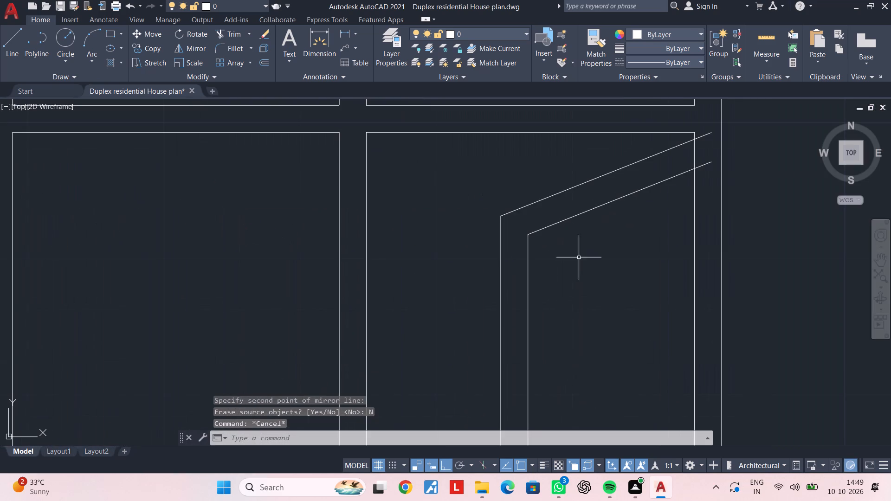
click(581, 257)
click(494, 266)
text(M)
key(space)
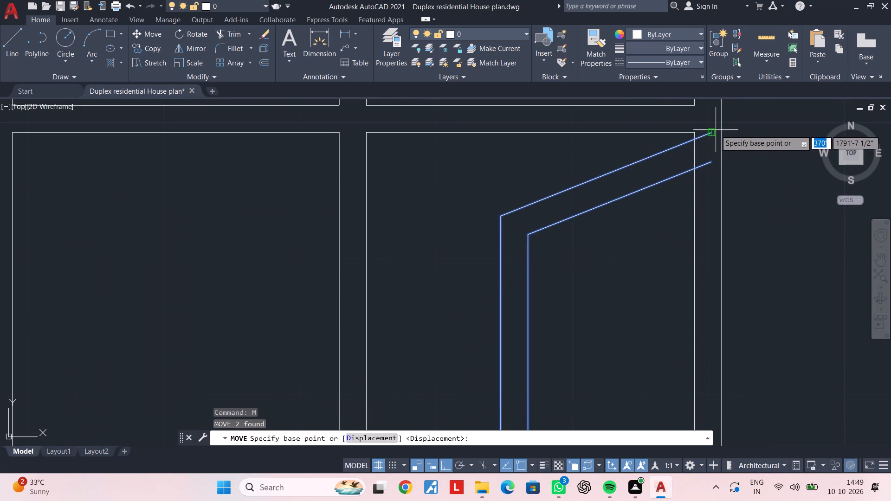
click(710, 134)
click(691, 134)
scroll(678, 197, down, 3)
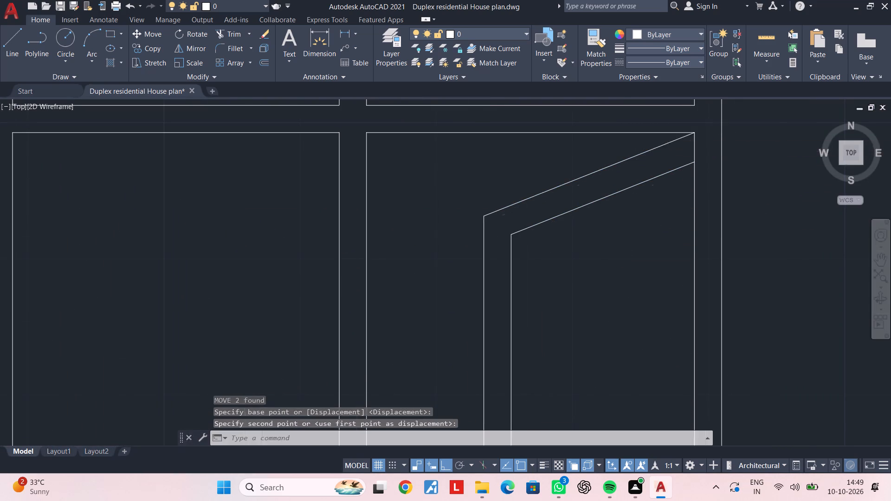
scroll(671, 217, down, 1)
middle_drag(671, 217, 650, 120)
key(Escape)
key(Escape)
middle_click(643, 200)
key(Escape)
key(Escape)
middle_drag(636, 192, 632, 282)
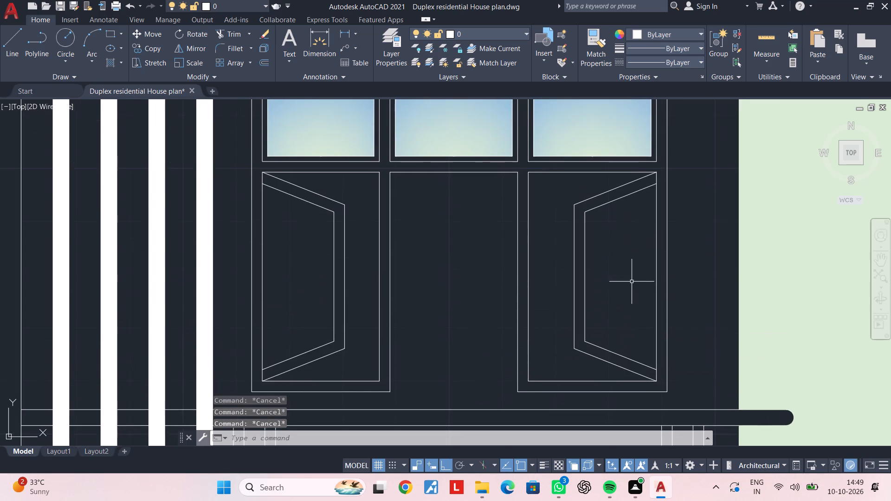
Fill the frames of both open sashes with a solid white hatch in colour 255,255,255.
middle_drag(615, 270, 611, 289)
key(Escape)
key(Escape)
text(H)
key(space)
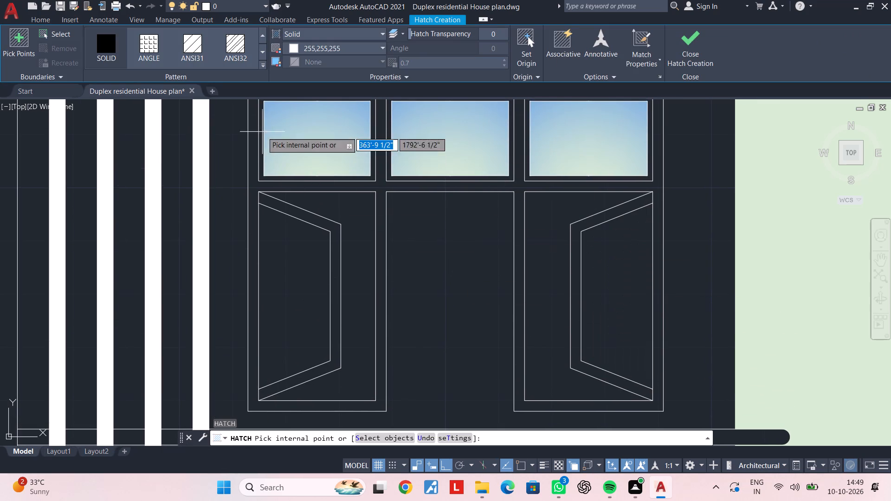
click(338, 266)
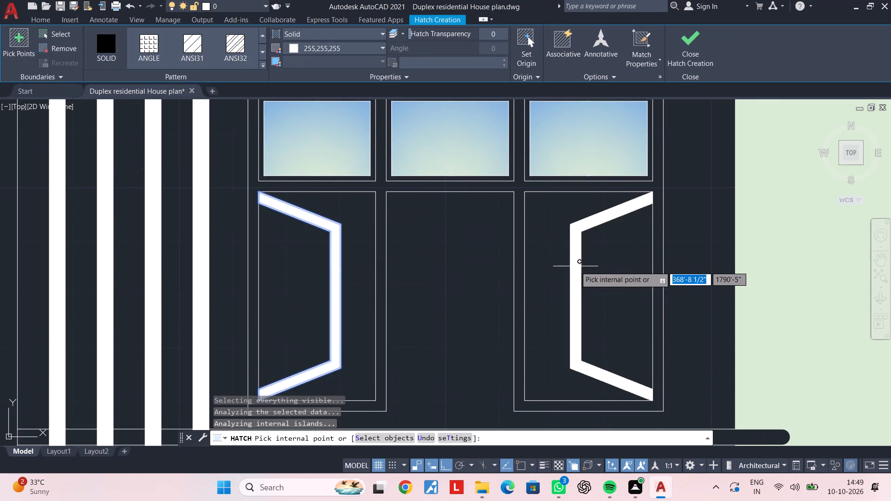
click(575, 266)
scroll(257, 47, down, 2)
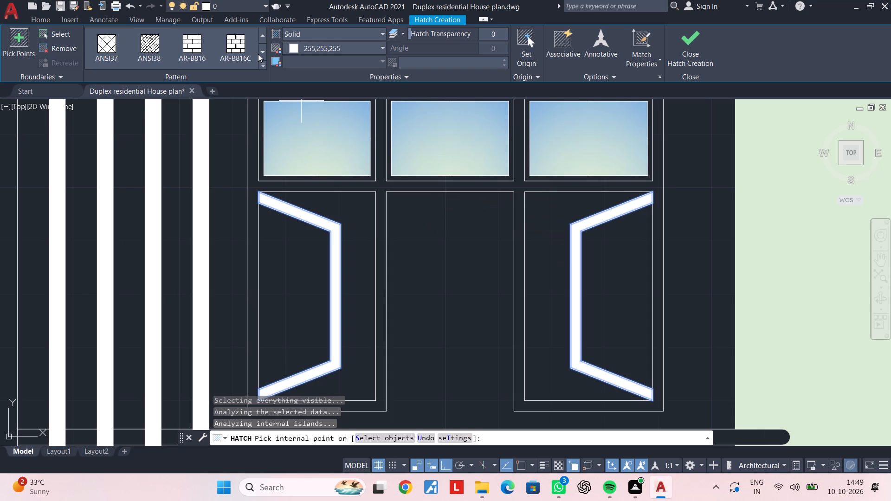
scroll(258, 54, down, 10)
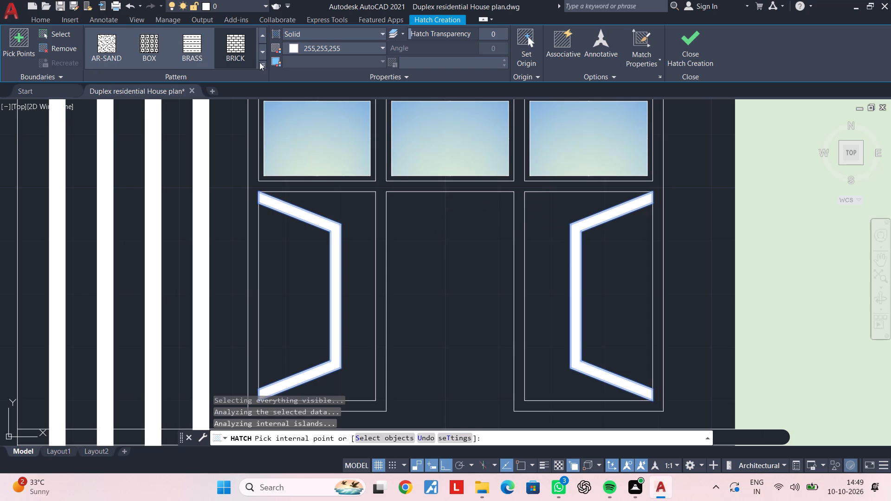
click(264, 58)
click(261, 53)
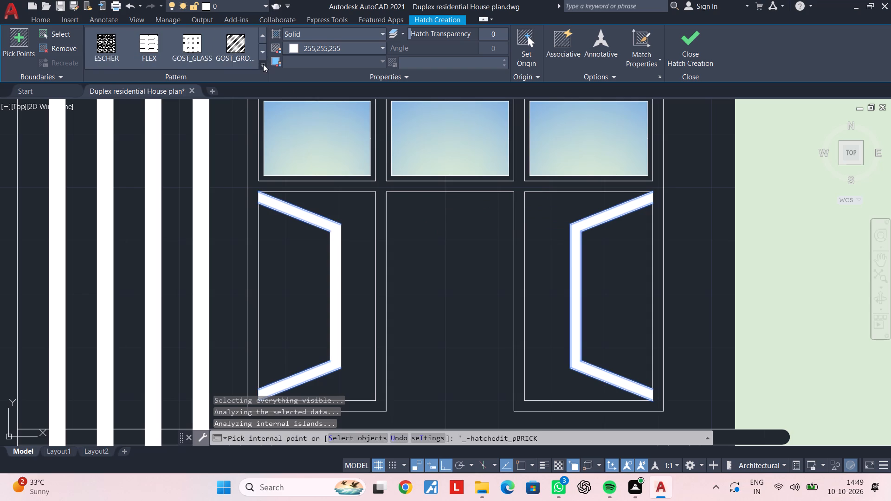
click(263, 64)
scroll(247, 80, down, 11)
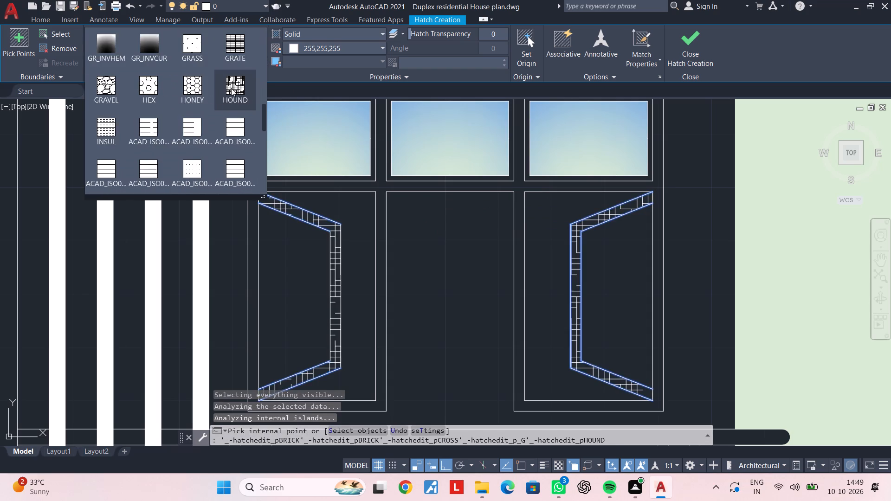
scroll(231, 88, up, 2)
key(Escape)
key(Escape)
key(Escape)
key(Escape)
key(Escape)
key(Escape)
key(Escape)
Fill the glass of both open sashes with the GR_CYLIN gradient in colours 122,175,223 and 215,235,210.
key(h)
key(space)
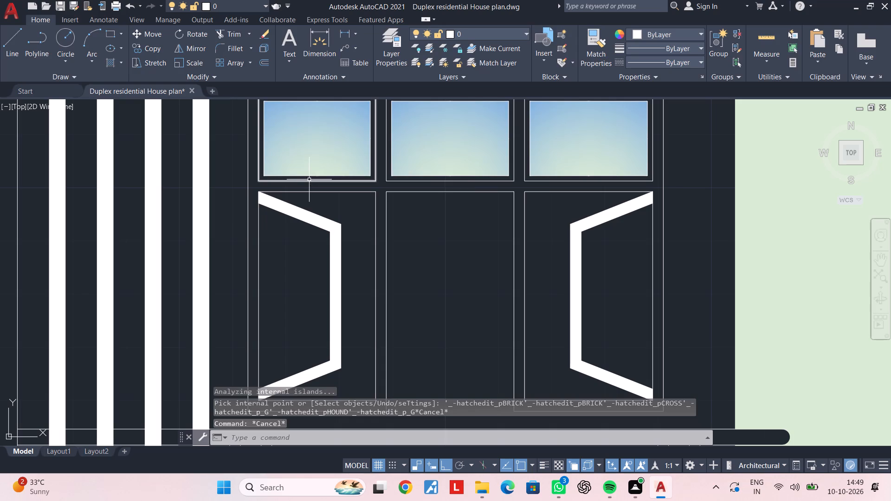
click(260, 62)
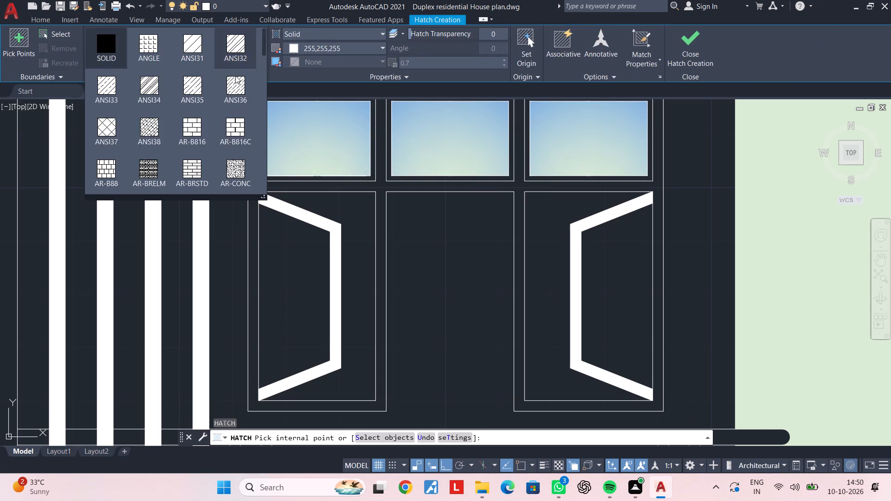
scroll(205, 77, down, 7)
click(200, 126)
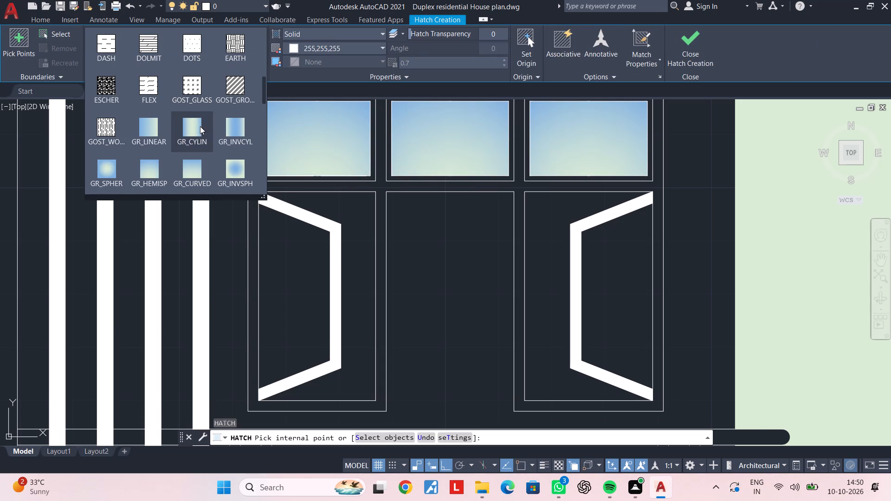
click(291, 265)
click(619, 281)
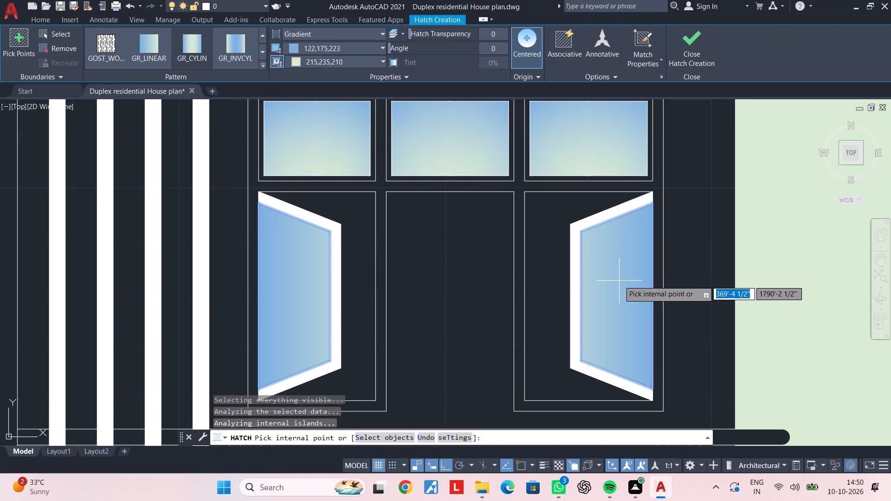
key(Escape)
key(Escape)
key(Escape)
Fill the three-pane window's outer frame with a solid brown hatch in colour 116,57,57.
scroll(517, 257, down, 2)
middle_drag(498, 253, 469, 253)
key(Escape)
middle_drag(452, 270, 457, 245)
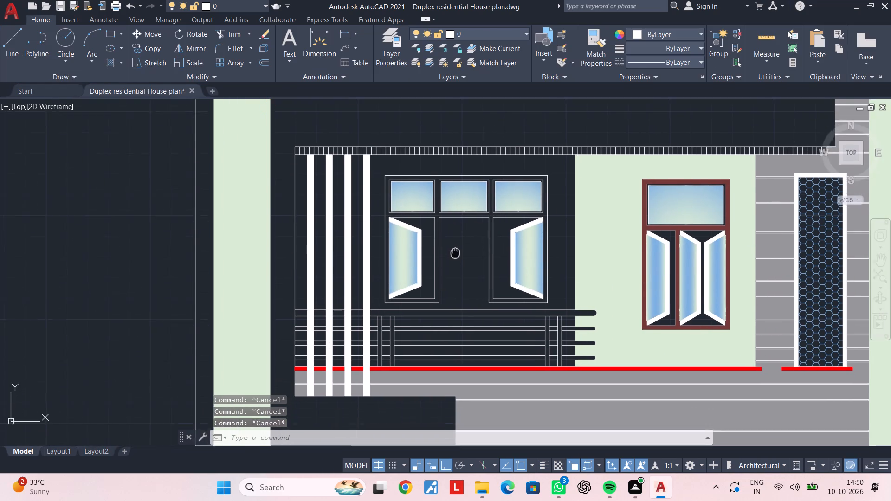
key(Escape)
middle_drag(457, 245, 458, 237)
key(h)
key(space)
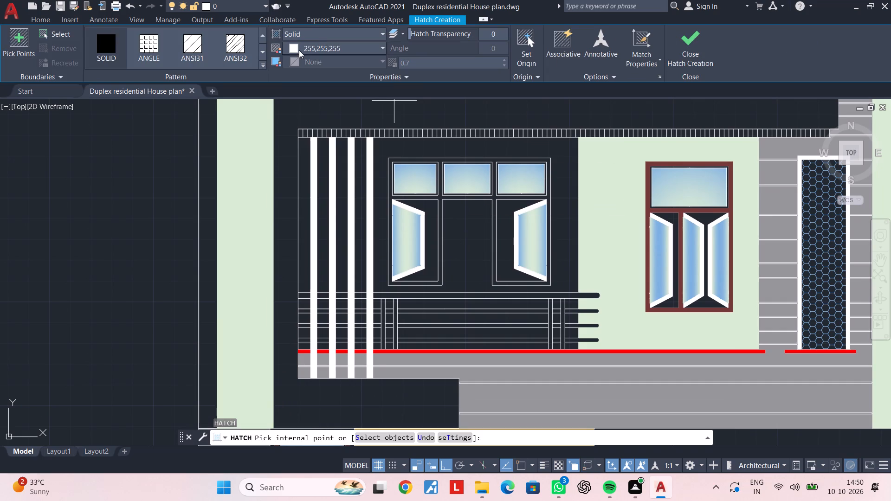
click(296, 49)
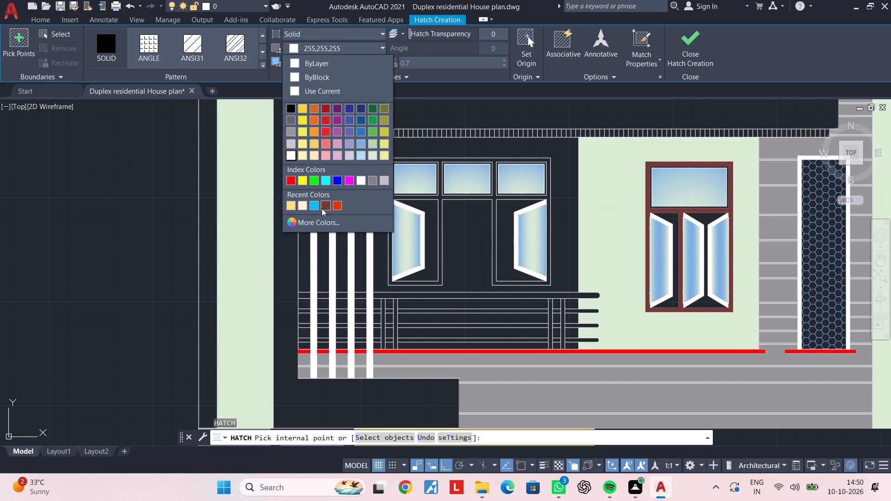
click(322, 208)
scroll(394, 277, up, 3)
click(376, 298)
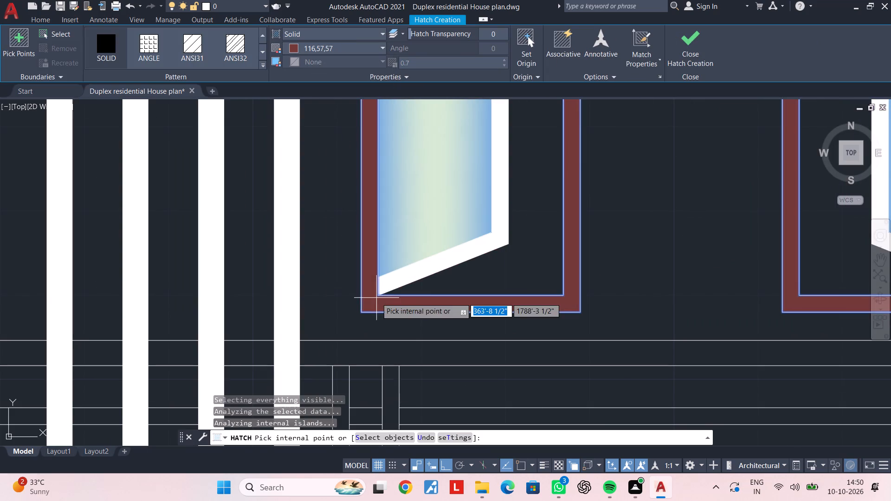
scroll(426, 296, down, 3)
middle_drag(492, 259, 472, 277)
key(Escape)
middle_drag(497, 260, 426, 172)
key(Escape)
Save the drawing.
scroll(417, 169, down, 2)
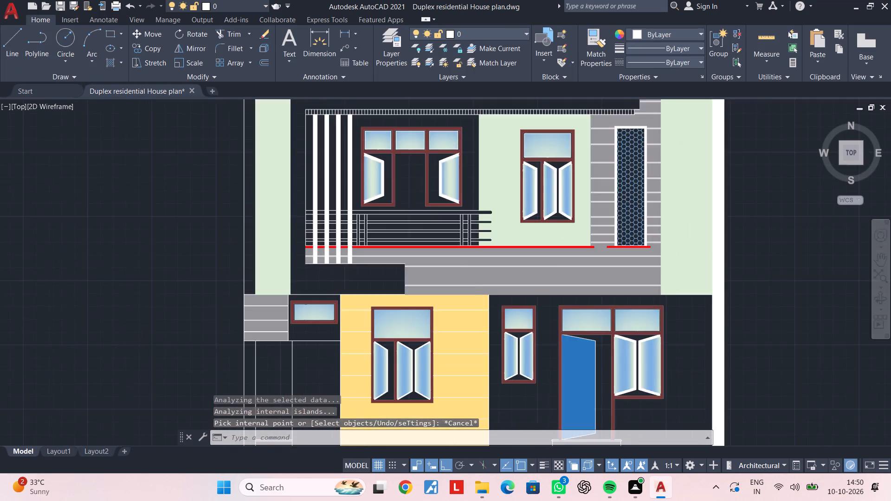
middle_drag(418, 170, 394, 181)
key(Escape)
scroll(426, 171, up, 2)
scroll(426, 172, down, 1)
middle_drag(425, 173, 379, 214)
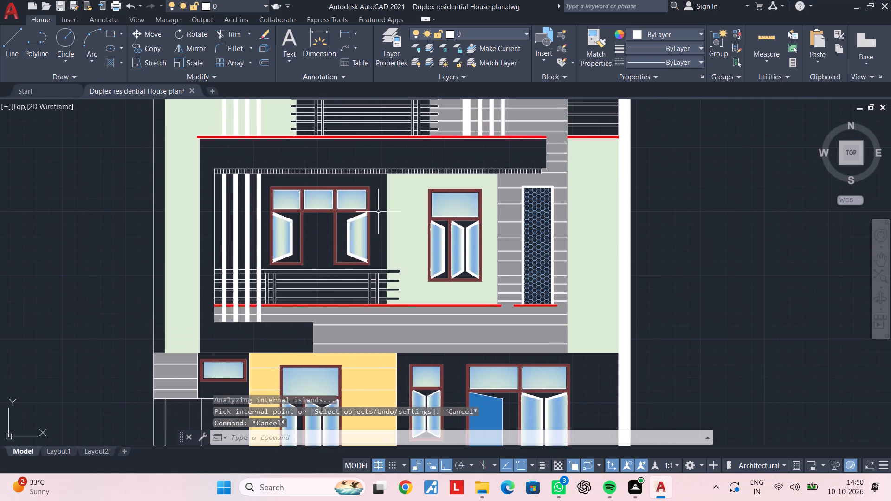
key(Escape)
key(Escape)
key(ctrl+s)
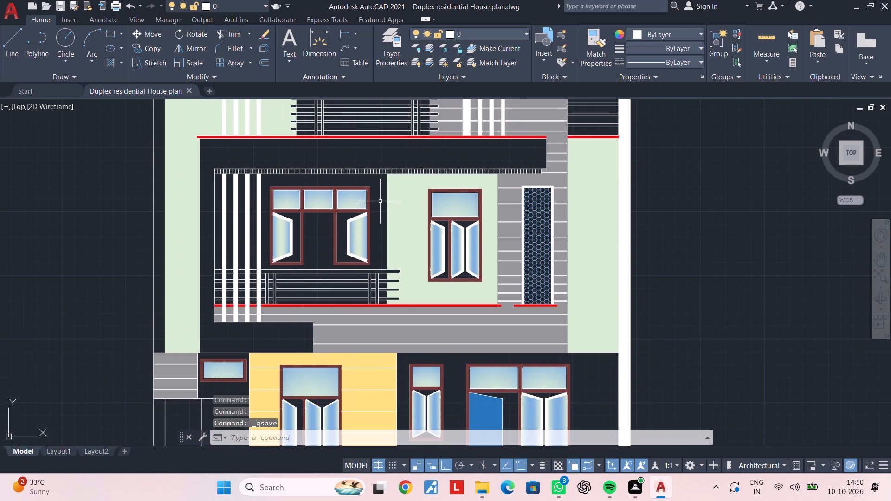
Examine the whole front elevation, including the ground-floor door and windows.
scroll(459, 245, down, 2)
middle_drag(469, 239, 464, 190)
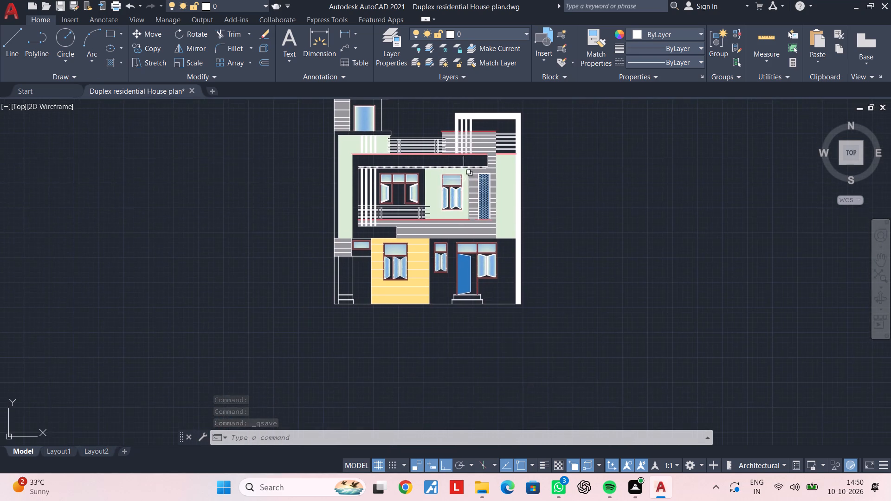
key(Escape)
key(Escape)
middle_drag(501, 258, 470, 268)
scroll(439, 258, up, 3)
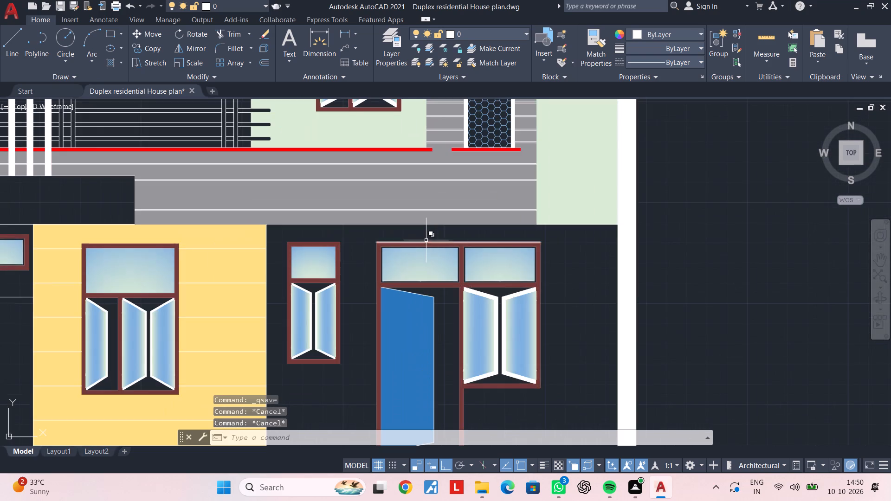
middle_drag(425, 240, 509, 255)
scroll(515, 261, down, 1)
middle_drag(518, 263, 523, 248)
key(Escape)
scroll(526, 241, down, 2)
middle_drag(526, 241, 476, 280)
key(Escape)
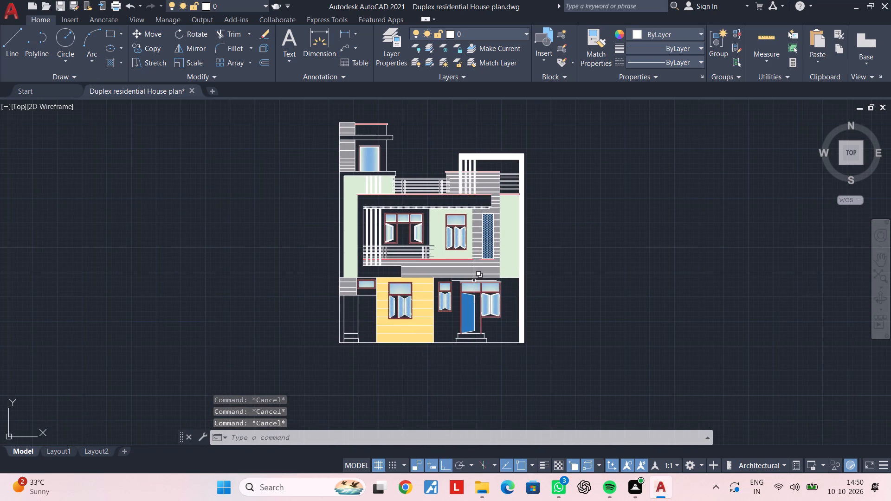
key(Escape)
key(Escape)
key(Escape)
key(Escape)
key(Escape)
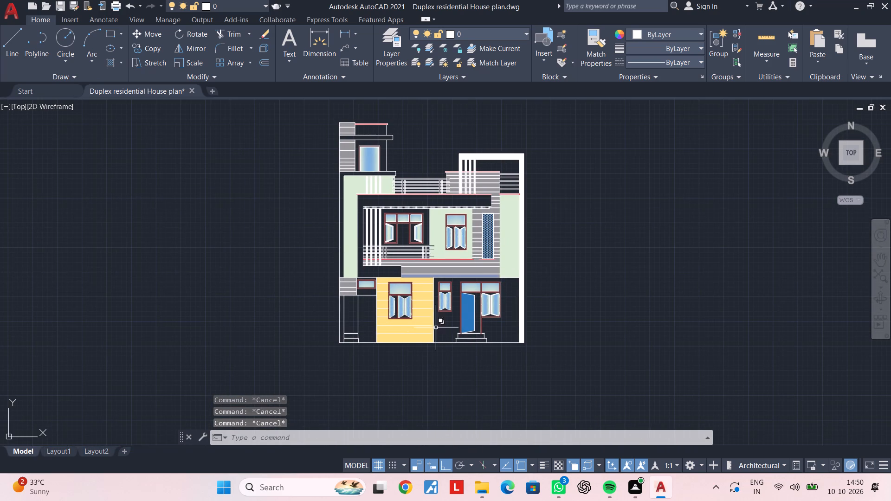
Save the drawing.
middle_drag(427, 334, 435, 280)
scroll(349, 287, up, 2)
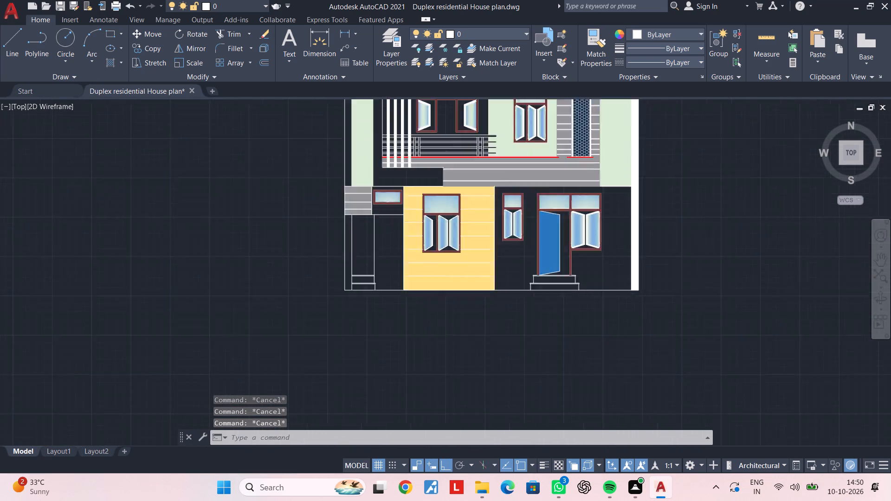
scroll(349, 286, up, 1)
middle_drag(505, 283, 355, 278)
key(Escape)
key(Escape)
middle_drag(632, 254, 377, 270)
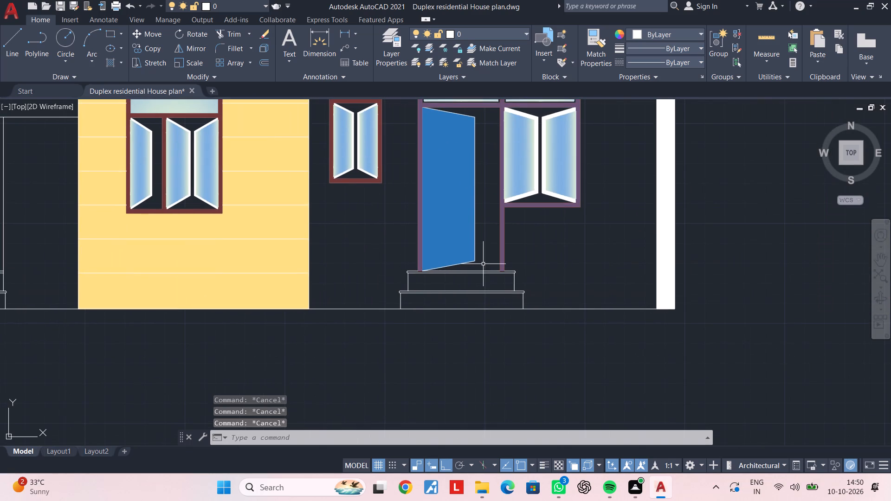
key(ctrl+s)
Preview a plot of the whole front elevation, using the previous plot settings and a plot window framed around the building.
scroll(482, 268, down, 3)
middle_drag(483, 270, 488, 315)
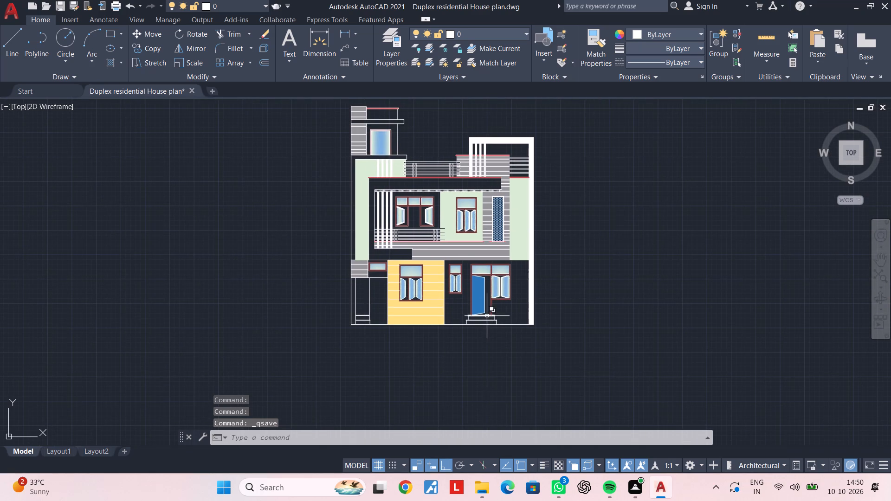
key(ctrl+p)
click(412, 116)
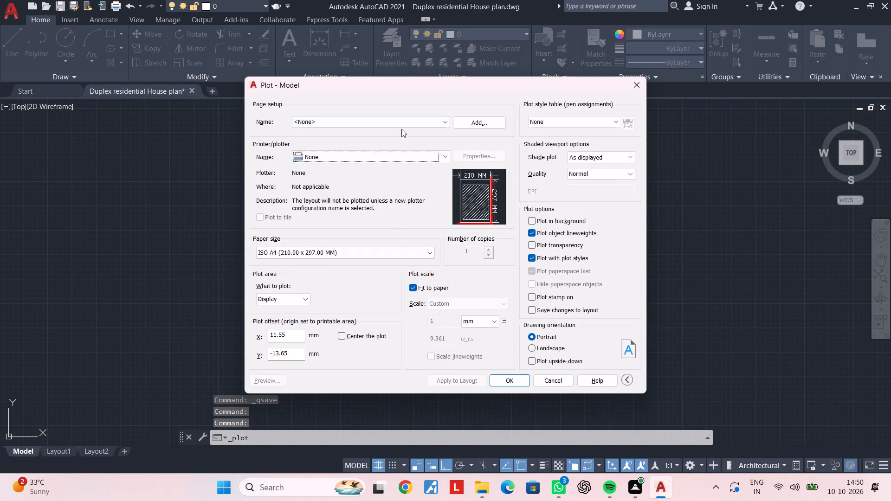
click(403, 118)
click(394, 141)
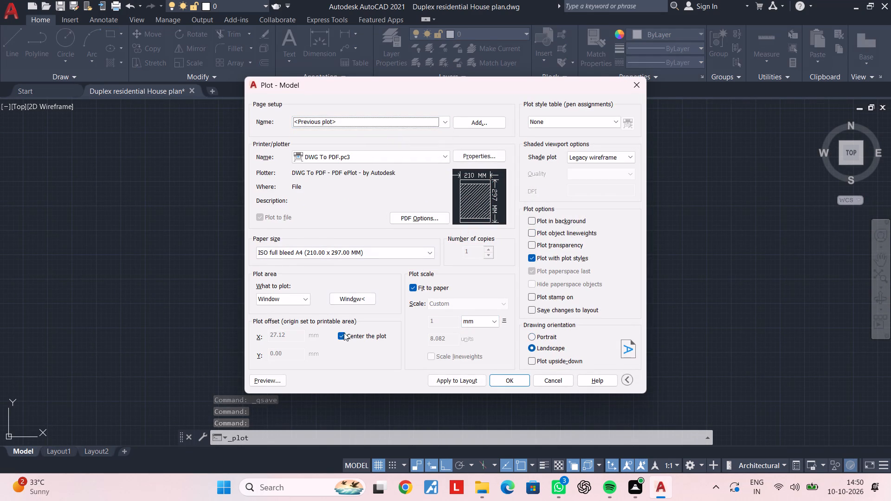
click(355, 301)
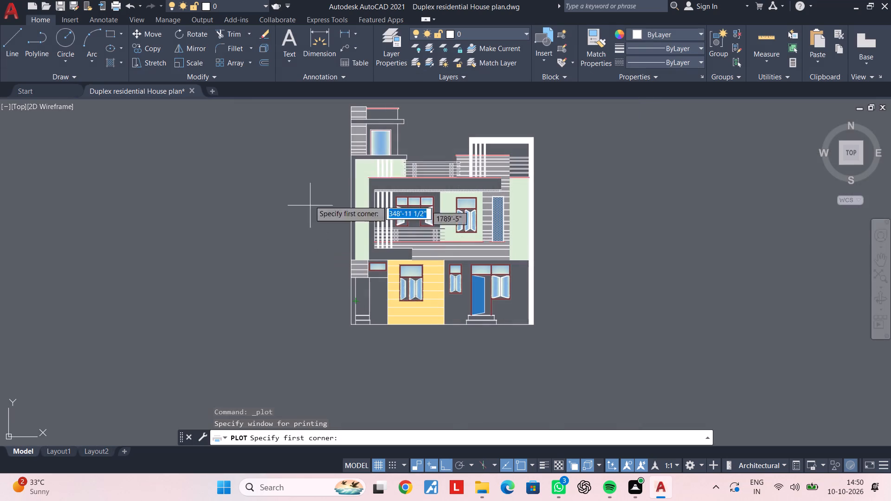
middle_drag(301, 165, 285, 247)
click(280, 157)
middle_drag(439, 368, 404, 281)
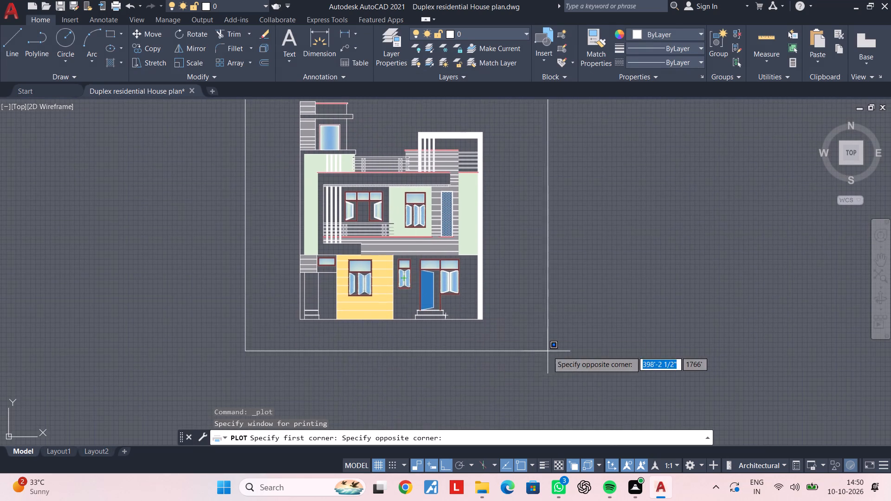
click(548, 351)
click(281, 381)
Examine the plot preview's door, windows, wall colours and railings on both floors, and leave without plotting.
scroll(449, 313, up, 1)
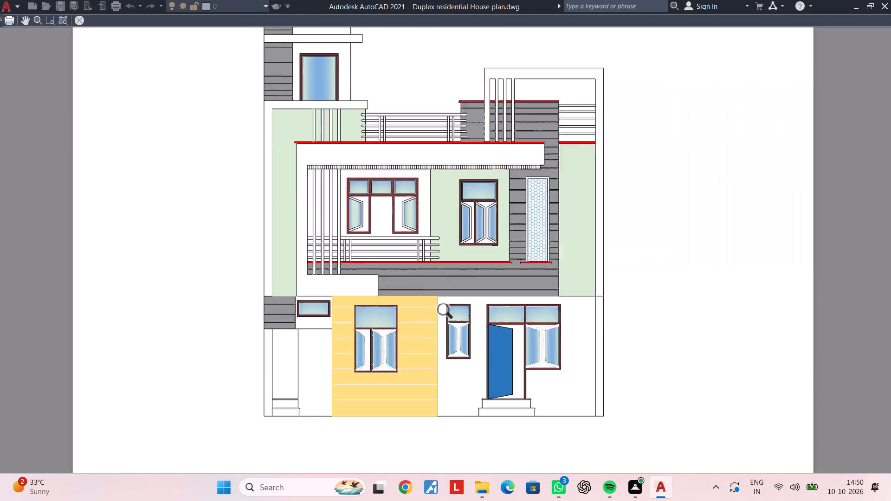
scroll(449, 313, up, 1)
scroll(559, 380, up, 3)
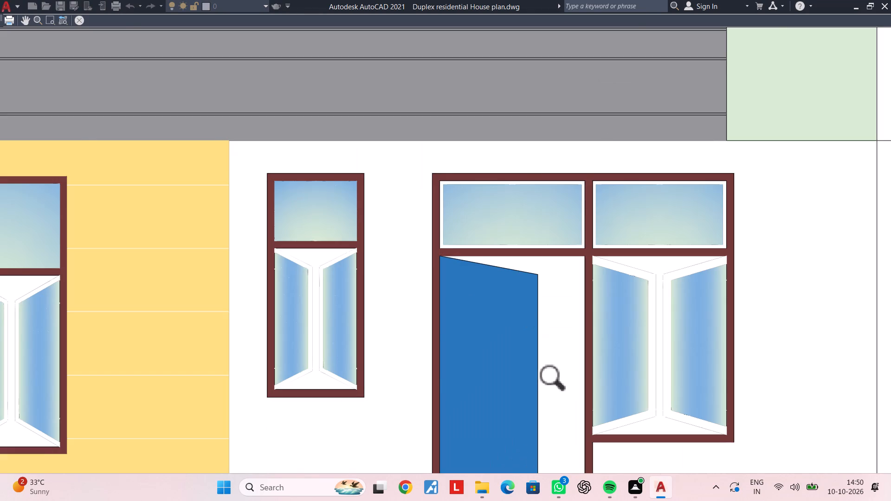
scroll(559, 380, down, 1)
middle_drag(546, 380, 538, 465)
middle_drag(546, 334, 547, 393)
middle_drag(344, 316, 459, 342)
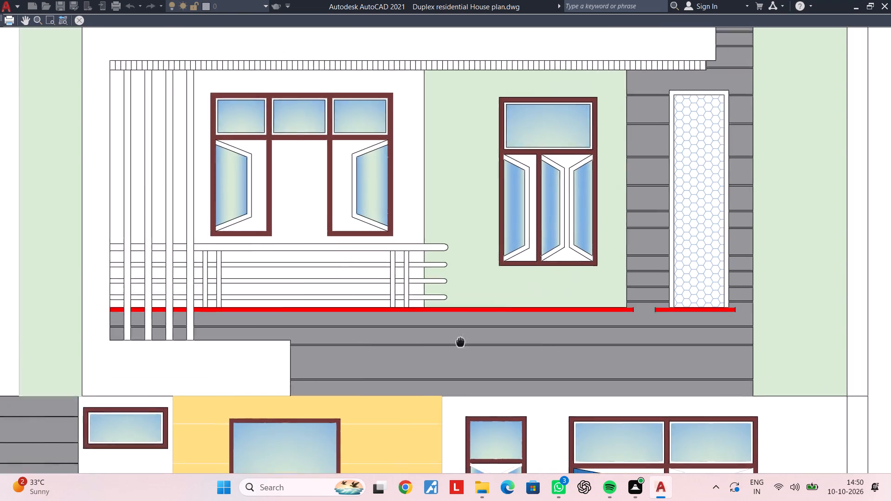
middle_drag(459, 342, 541, 370)
middle_drag(529, 293, 488, 377)
scroll(544, 336, down, 2)
scroll(604, 290, up, 2)
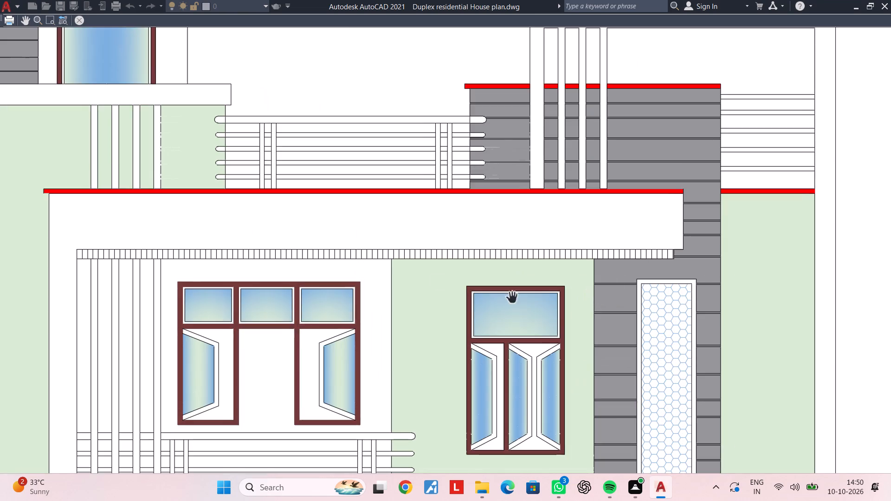
middle_drag(421, 278, 529, 268)
middle_drag(420, 269, 502, 263)
middle_drag(417, 273, 471, 215)
scroll(477, 253, down, 1)
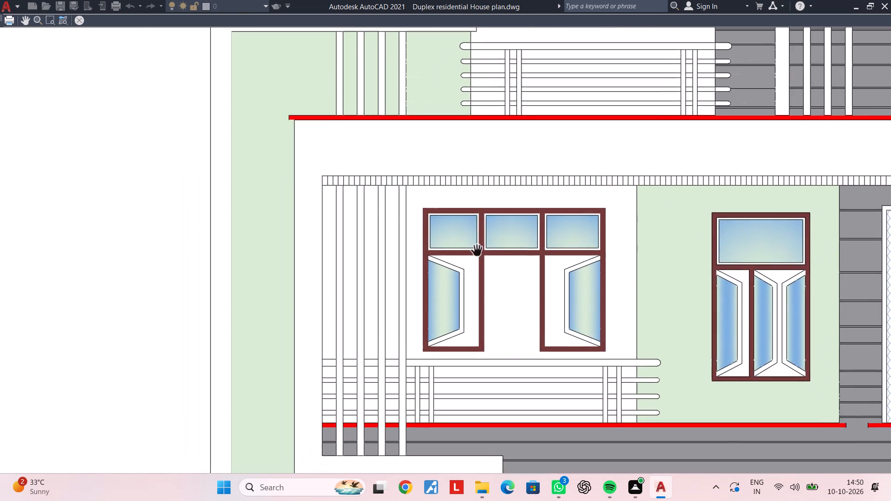
middle_drag(477, 256, 494, 173)
middle_drag(492, 259, 490, 139)
middle_drag(499, 263, 505, 188)
key(Escape)
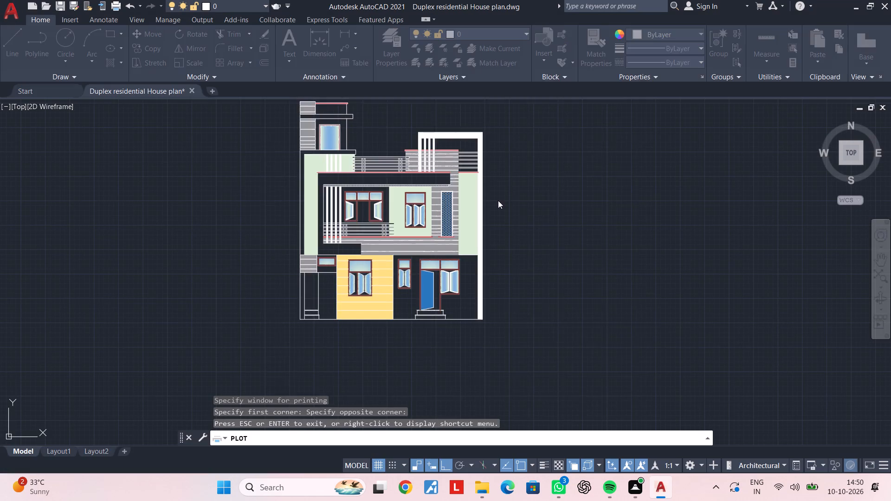
key(Escape)
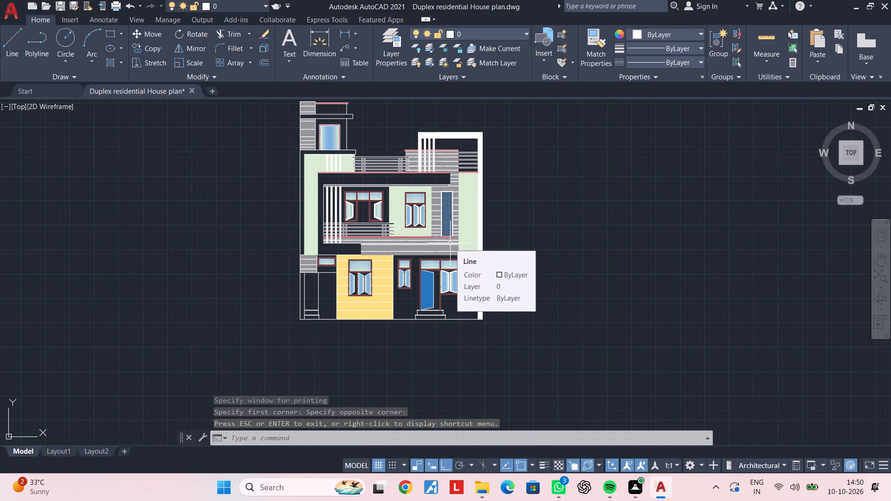
key(Escape)
key(Escape)
Delete the light green hatches on the building's left wall strip and on the wall area beside the upper railing.
scroll(316, 188, up, 2)
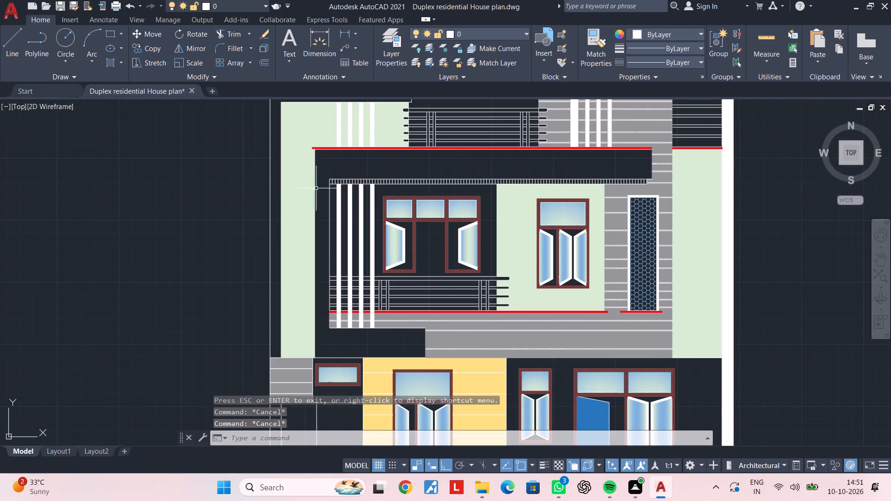
click(294, 196)
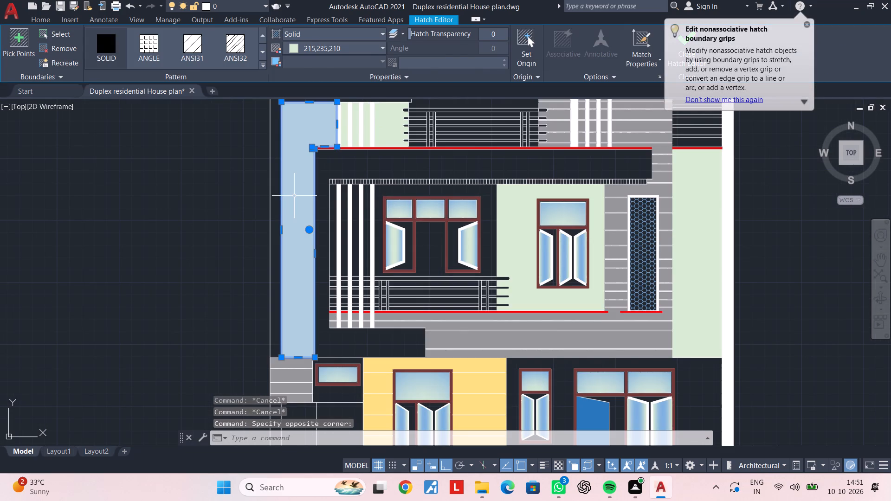
key(Delete)
scroll(392, 128, up, 1)
click(392, 128)
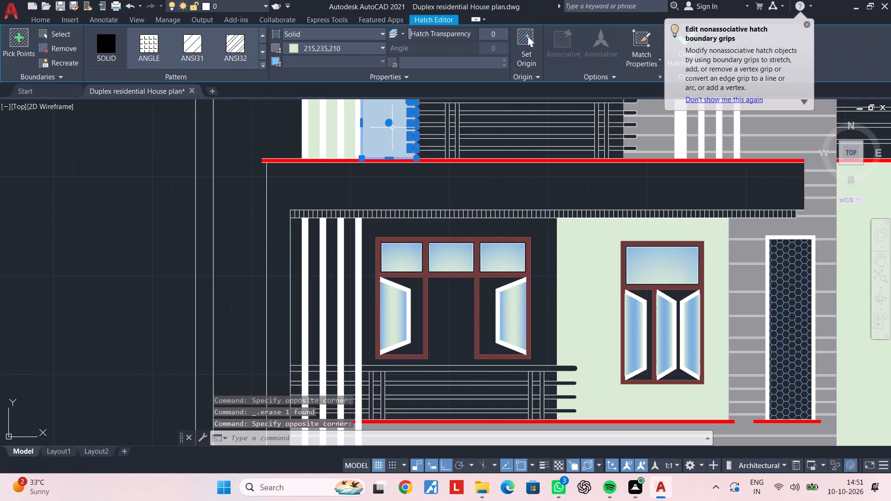
key(Delete)
Delete the three light green hatch strips between the white vertical bars above the red band.
scroll(362, 135, up, 1)
middle_drag(365, 144, 394, 260)
scroll(385, 260, up, 1)
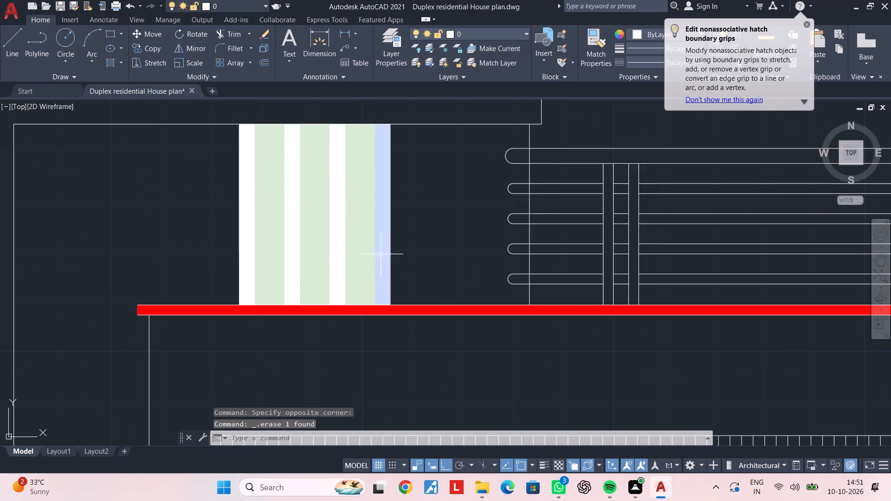
click(366, 252)
key(Delete)
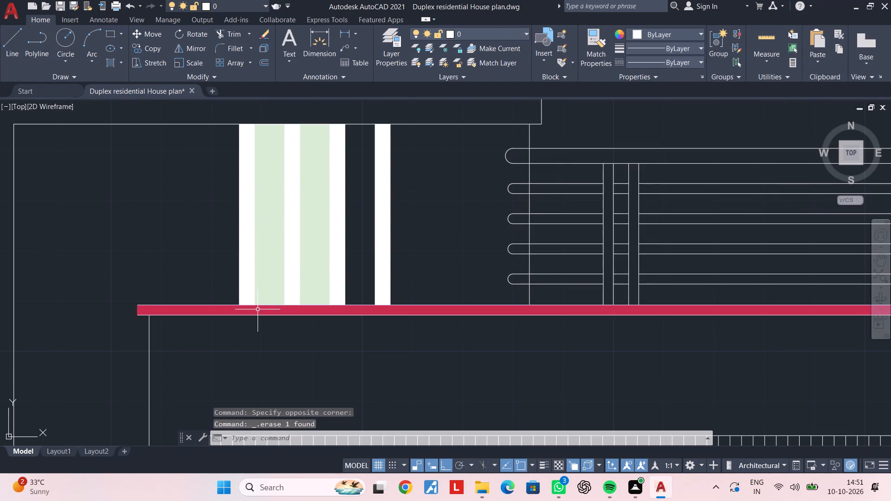
click(311, 255)
key(Delete)
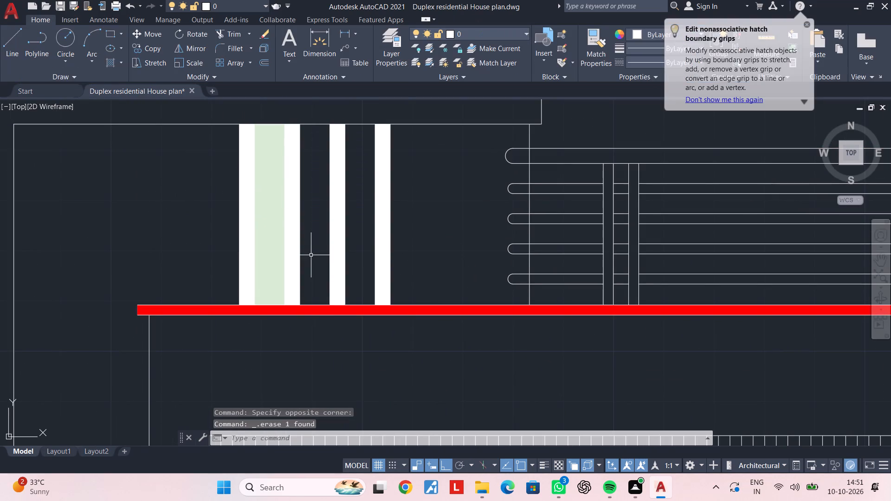
click(265, 250)
key(Delete)
key(Escape)
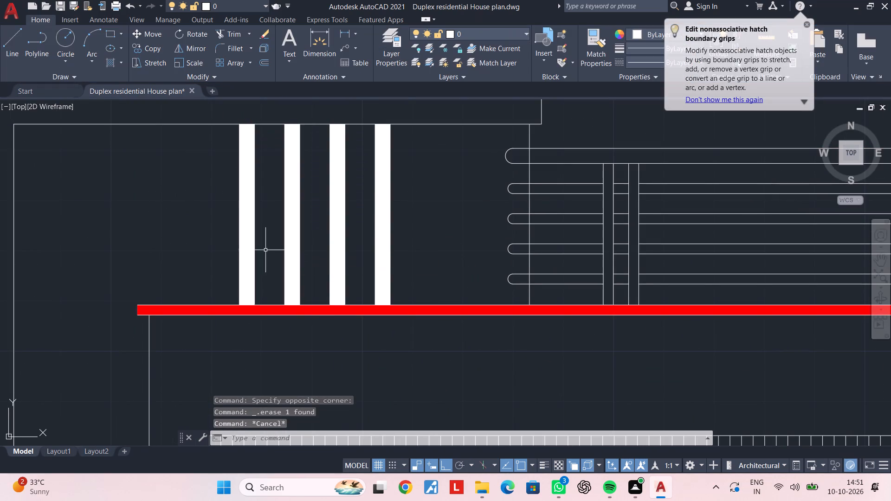
Start a hatch and try the SWAMP pattern on the emptied left wall strip.
scroll(451, 216, down, 3)
middle_drag(303, 231, 361, 203)
key(Escape)
key(h)
key(space)
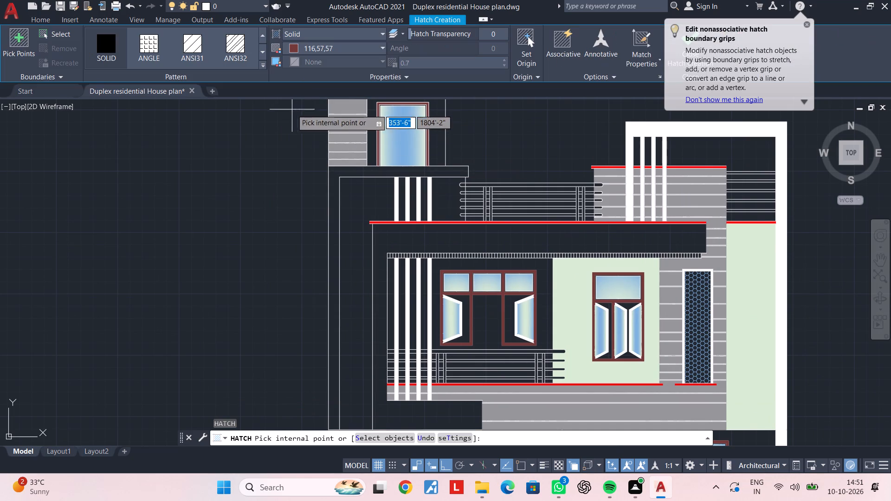
scroll(233, 62, down, 6)
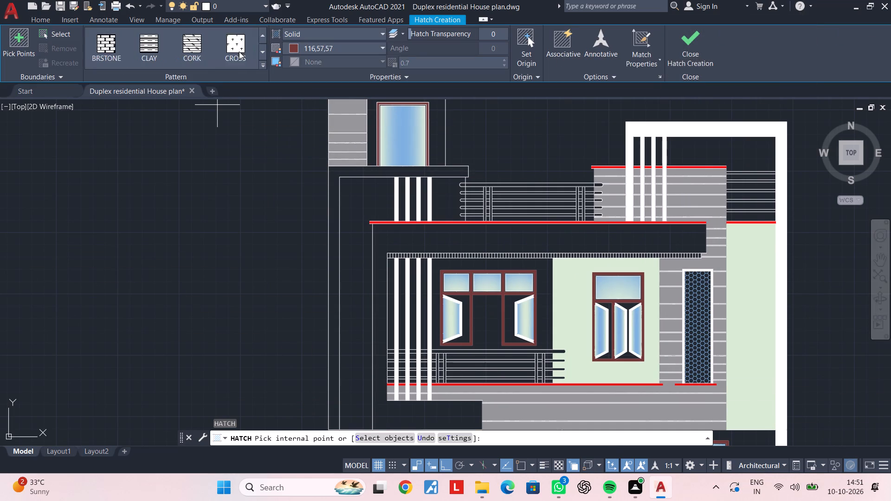
scroll(239, 51, down, 1)
scroll(202, 32, up, 4)
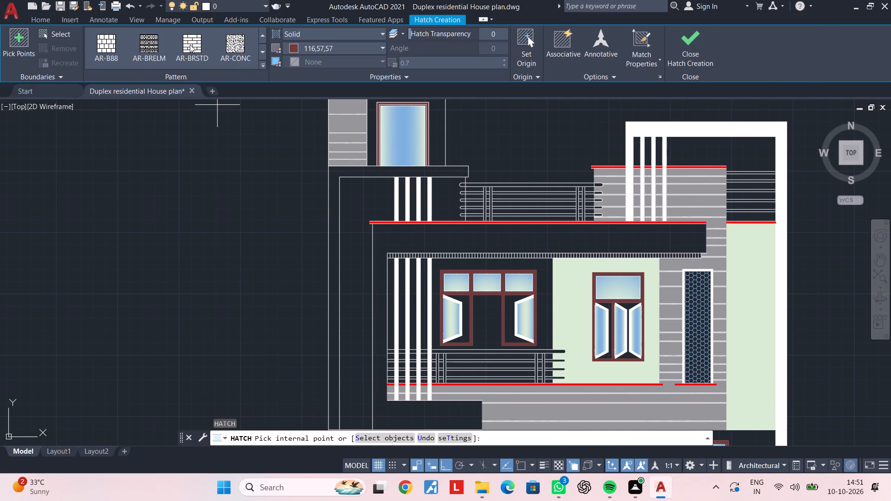
click(263, 65)
scroll(179, 60, down, 3)
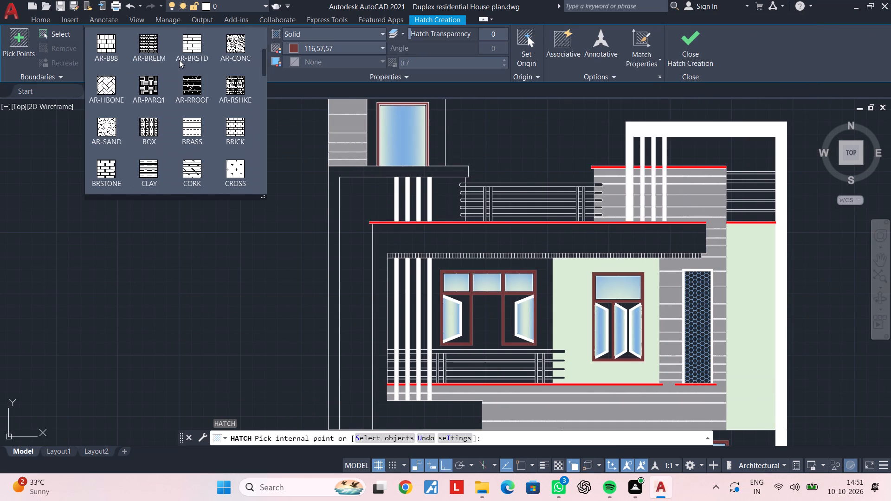
scroll(179, 60, down, 5)
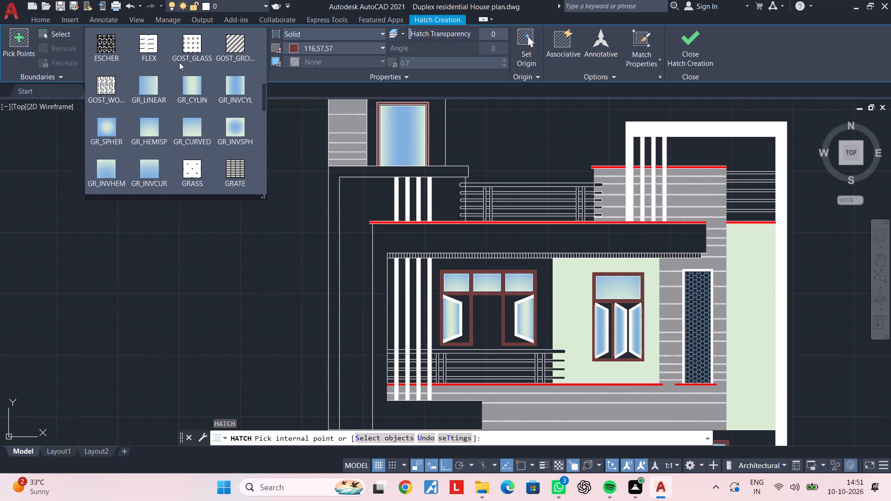
scroll(179, 62, down, 3)
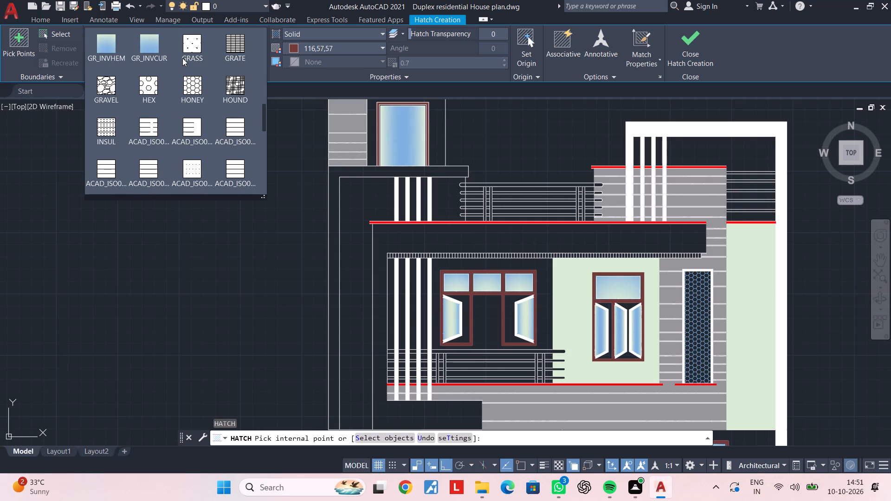
scroll(189, 165, down, 4)
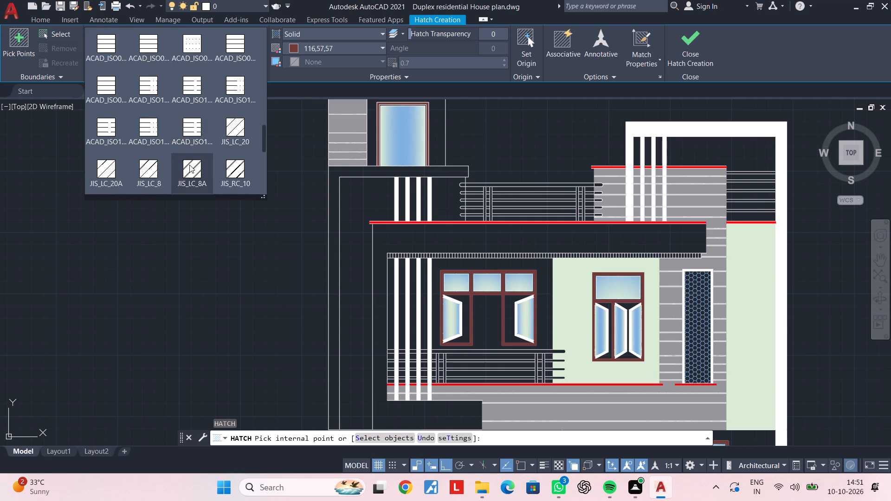
scroll(189, 165, down, 3)
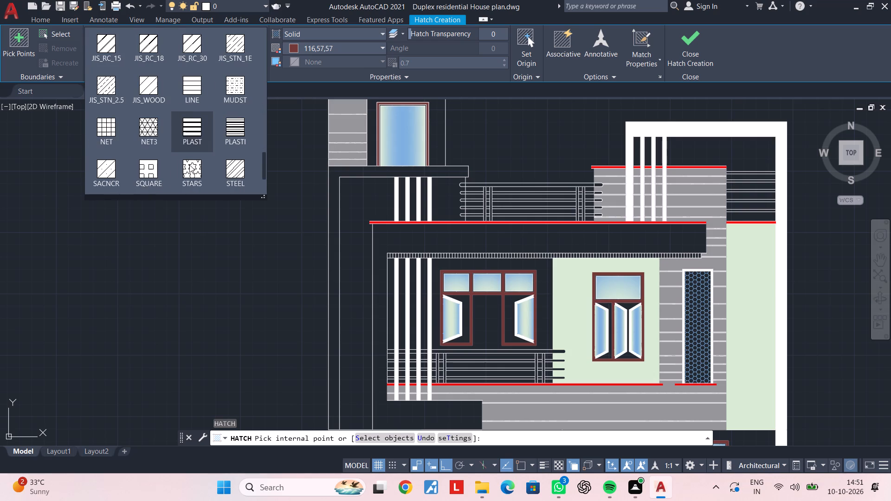
scroll(189, 162, down, 2)
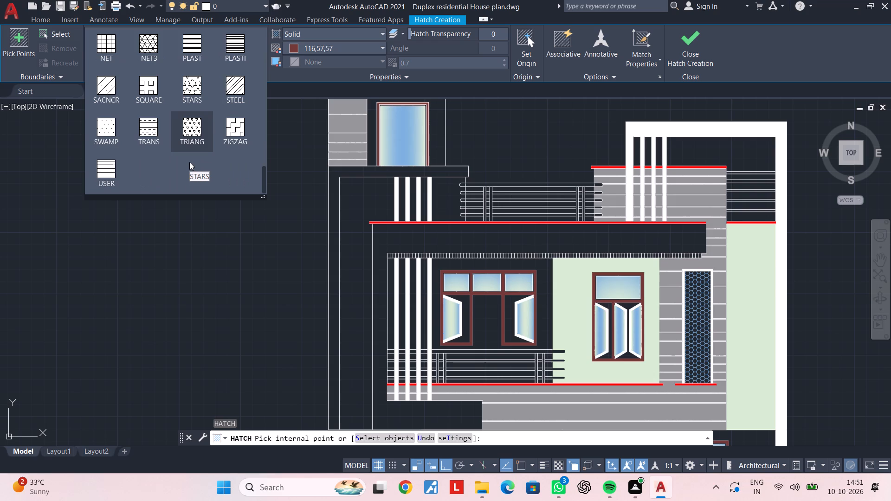
click(105, 128)
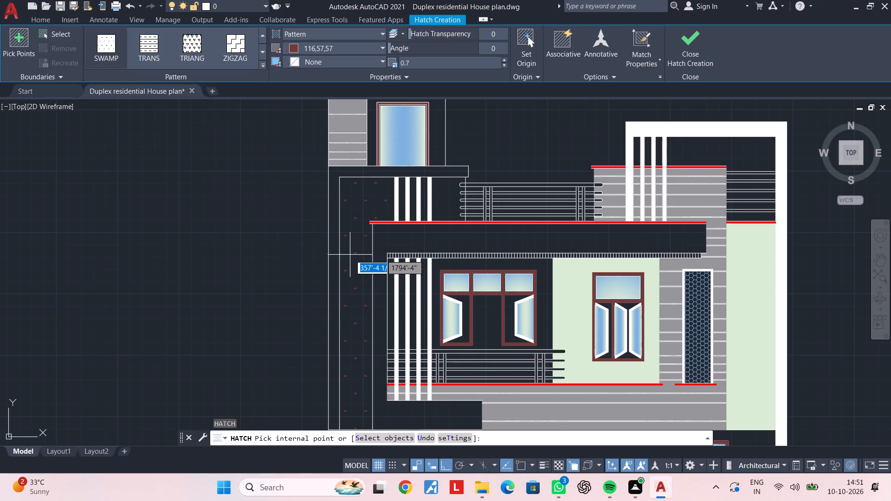
scroll(351, 255, up, 5)
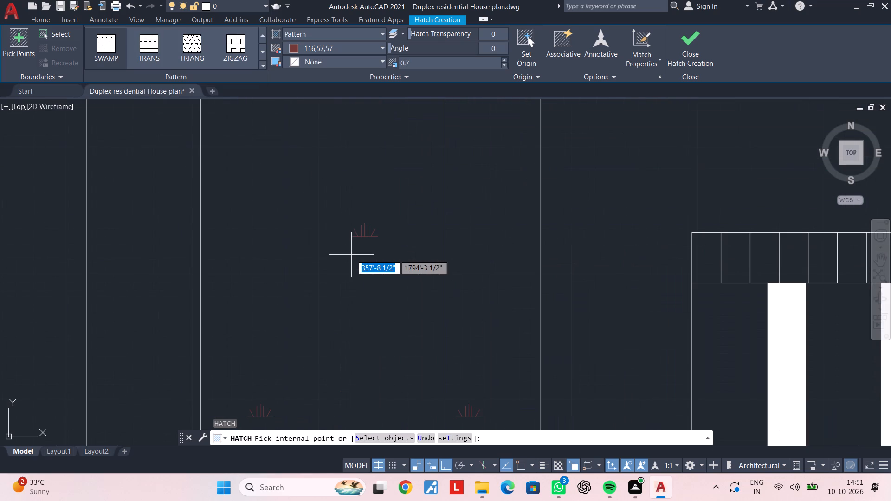
scroll(351, 255, down, 4)
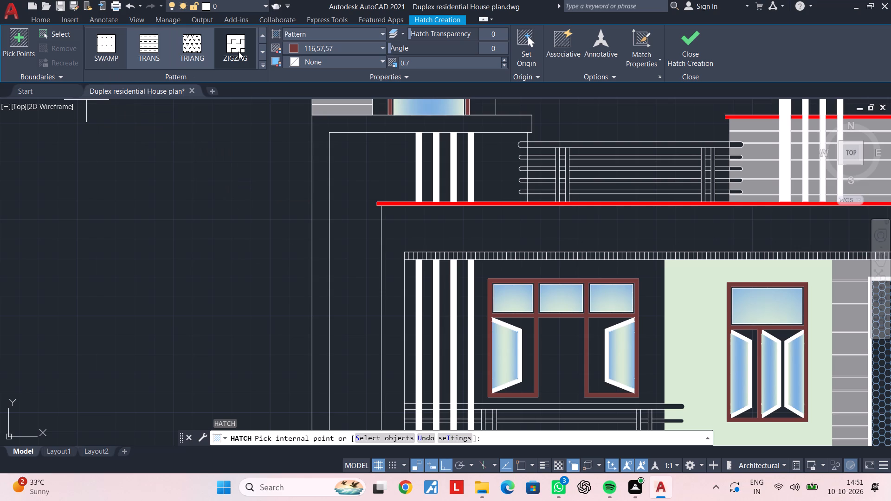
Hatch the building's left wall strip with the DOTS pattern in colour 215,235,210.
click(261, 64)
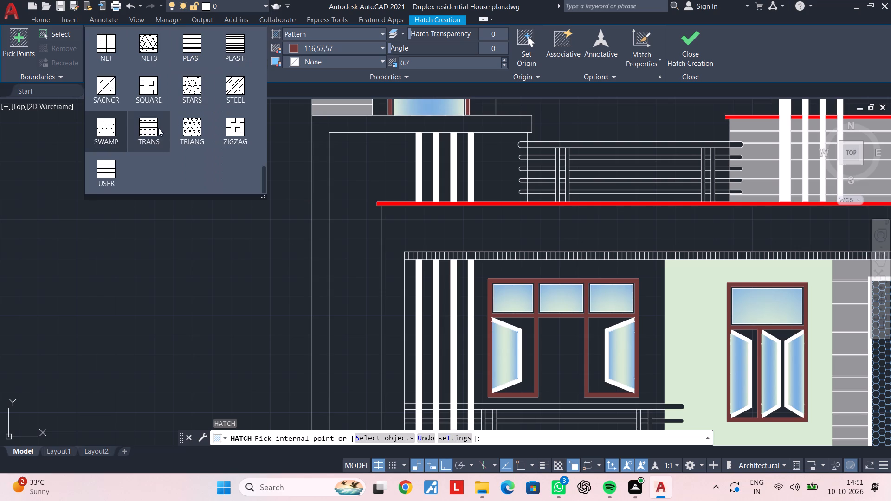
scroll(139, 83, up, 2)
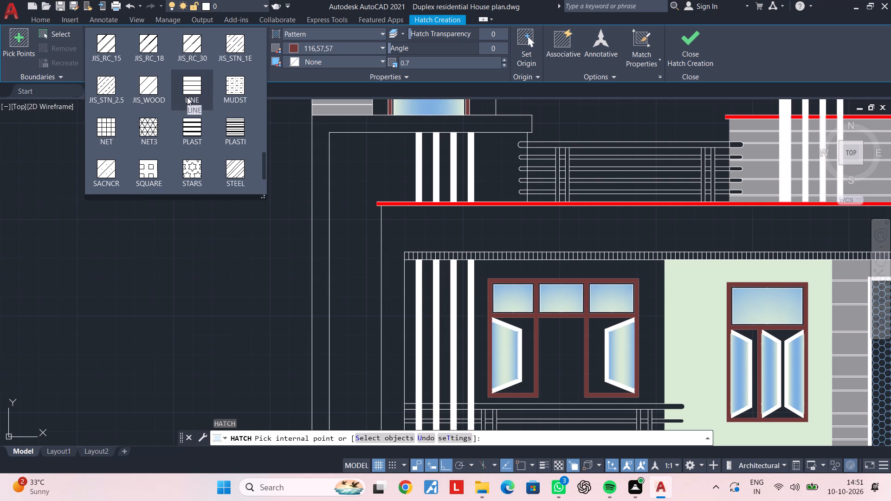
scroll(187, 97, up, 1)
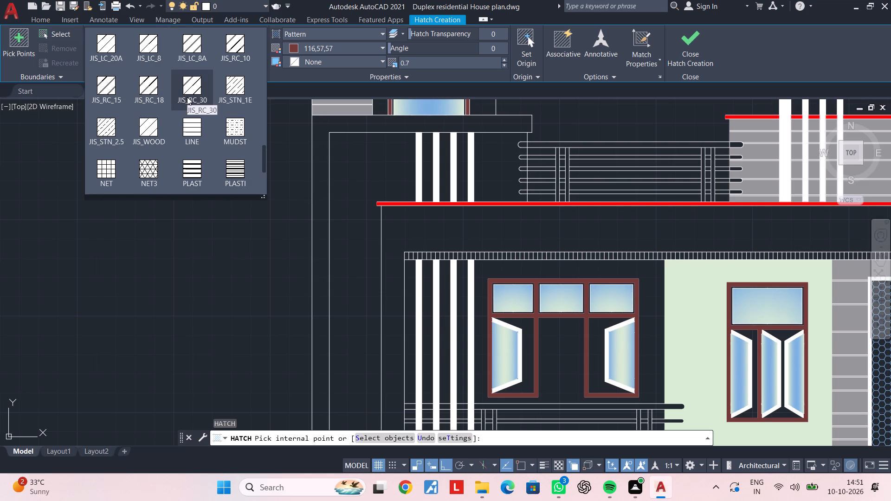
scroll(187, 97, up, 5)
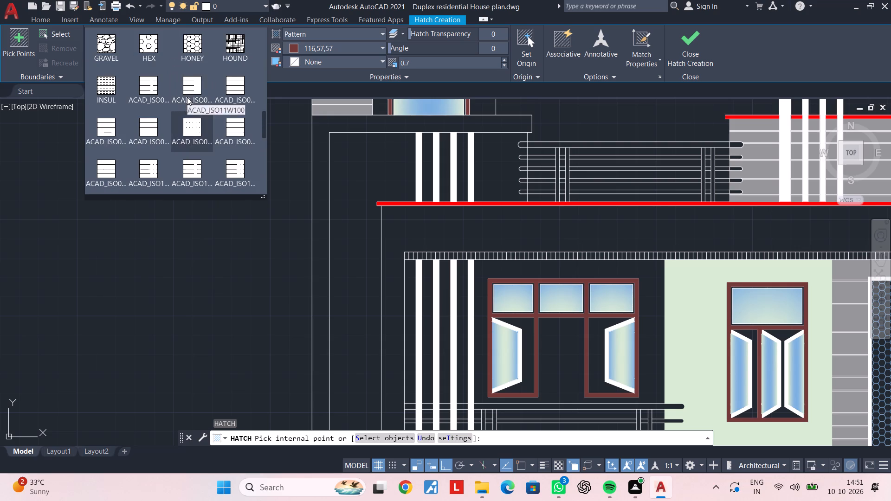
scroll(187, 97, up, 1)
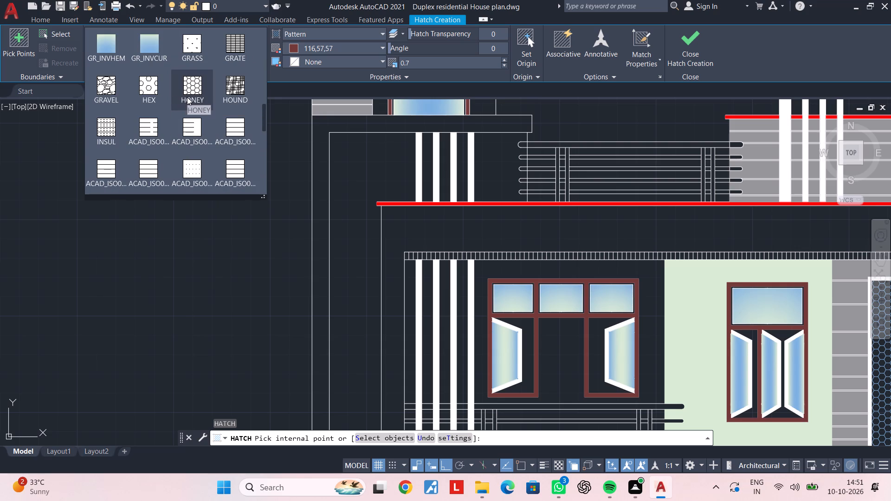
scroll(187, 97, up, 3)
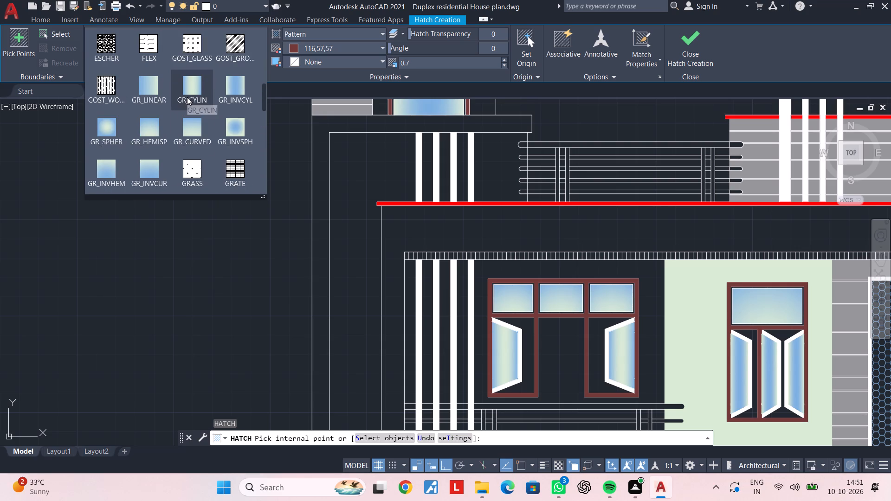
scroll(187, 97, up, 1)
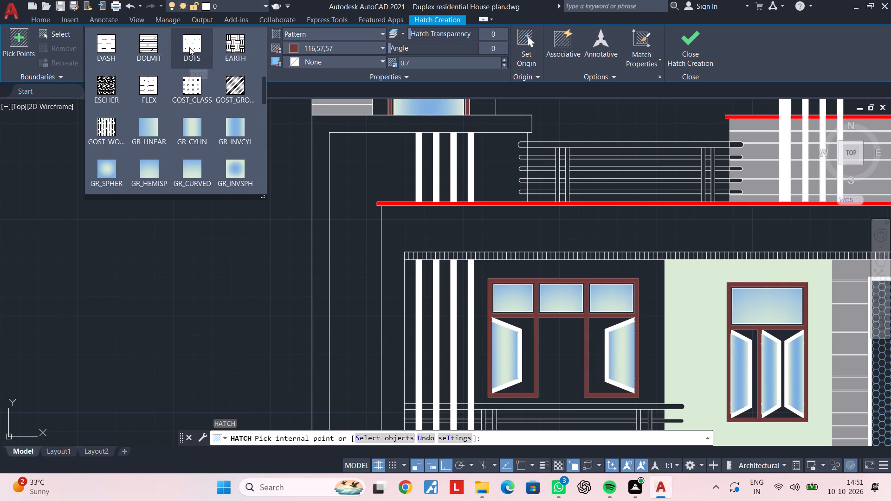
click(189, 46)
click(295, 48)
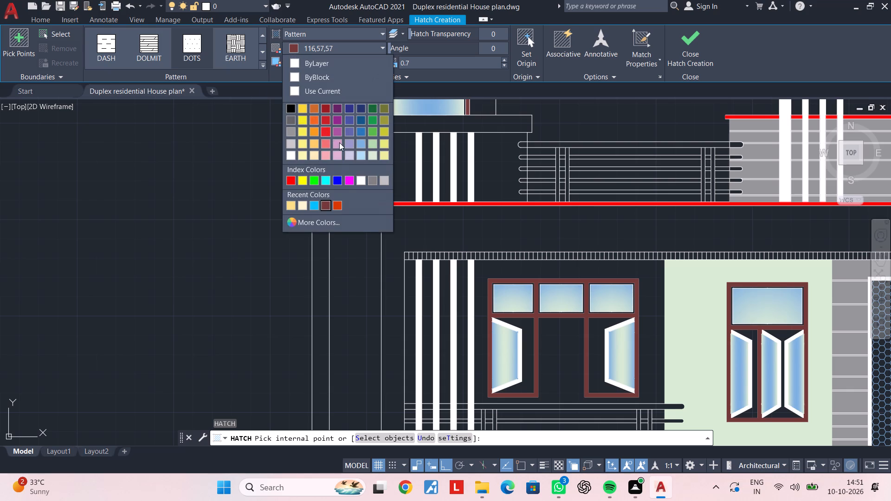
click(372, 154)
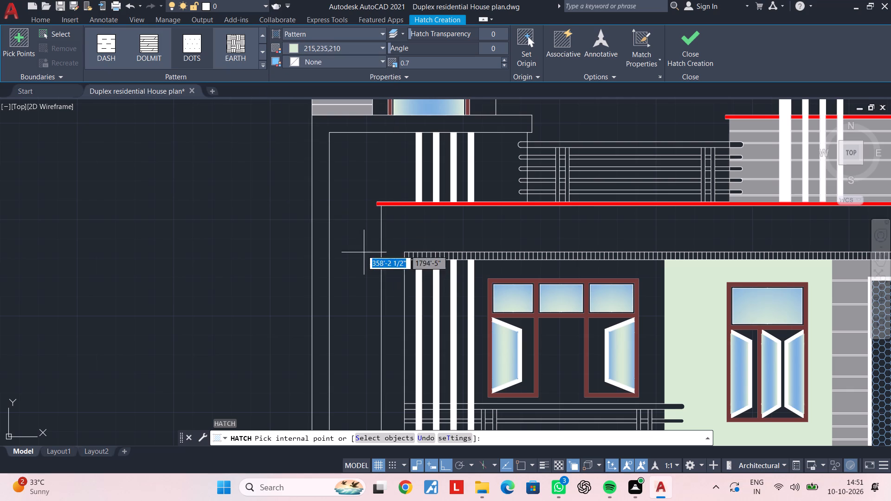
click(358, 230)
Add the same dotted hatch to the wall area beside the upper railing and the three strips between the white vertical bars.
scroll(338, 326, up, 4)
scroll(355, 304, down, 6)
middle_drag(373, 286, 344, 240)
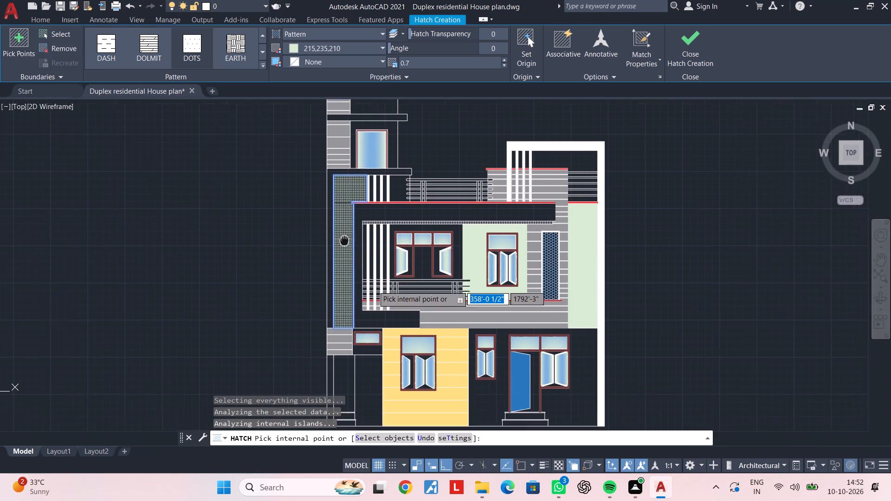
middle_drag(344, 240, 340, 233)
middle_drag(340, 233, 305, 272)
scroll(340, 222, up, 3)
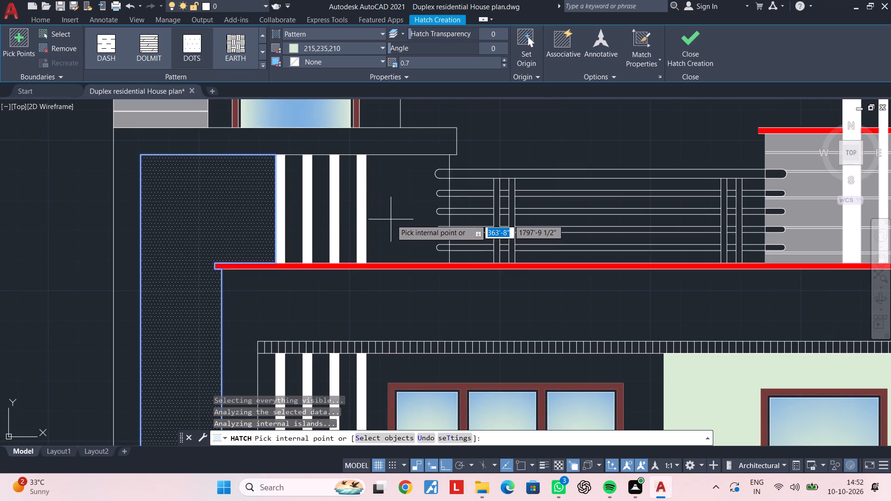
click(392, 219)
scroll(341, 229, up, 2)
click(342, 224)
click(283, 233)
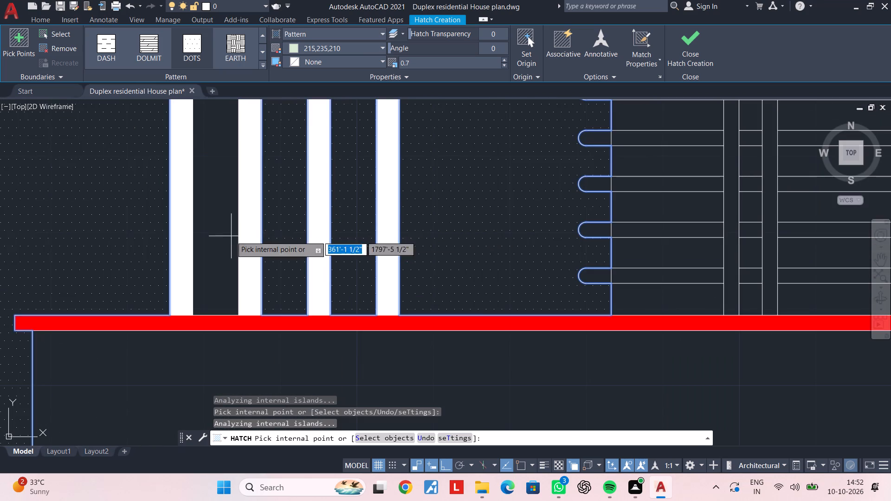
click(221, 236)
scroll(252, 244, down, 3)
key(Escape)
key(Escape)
Examine how the dotted hatches look on the elevation's left wall and around the upper white bars.
middle_drag(217, 263, 212, 239)
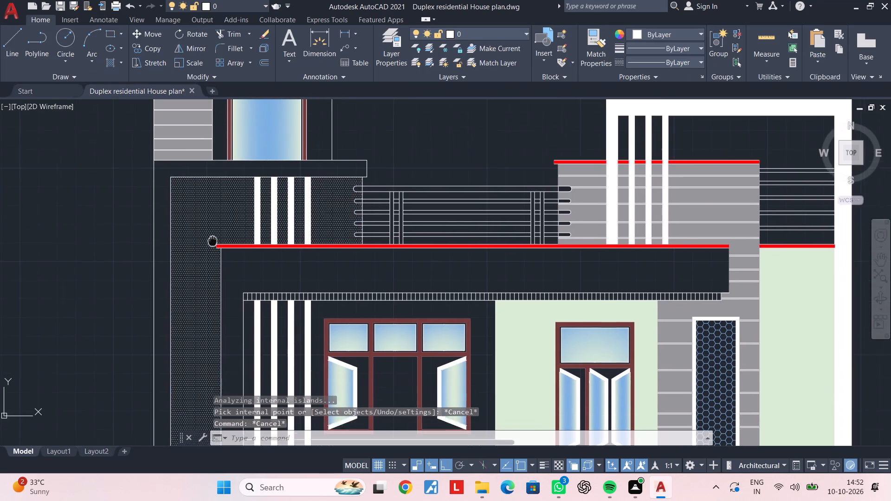
middle_drag(212, 239, 212, 228)
scroll(170, 233, up, 2)
scroll(206, 263, up, 4)
scroll(206, 263, down, 8)
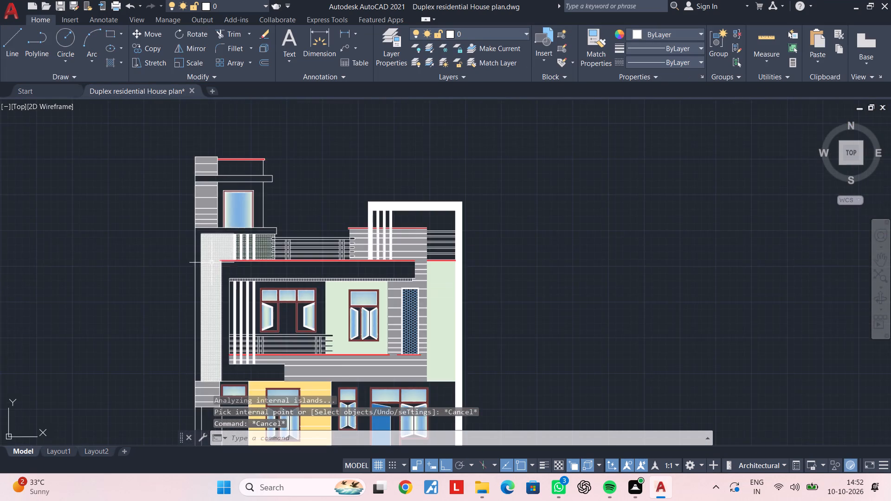
scroll(212, 263, down, 1)
middle_drag(212, 263, 199, 234)
scroll(212, 275, up, 1)
middle_drag(226, 286, 193, 256)
key(Escape)
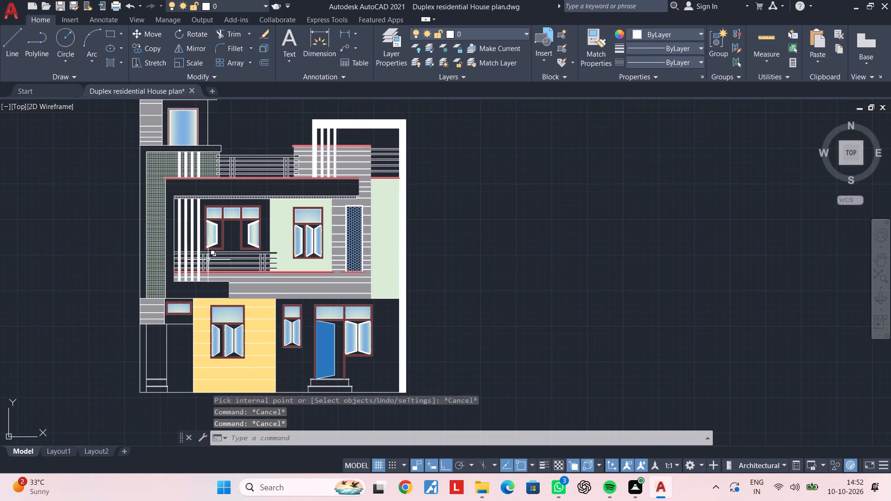
key(Escape)
key(Escape)
middle_drag(301, 260, 252, 265)
key(Escape)
key(Escape)
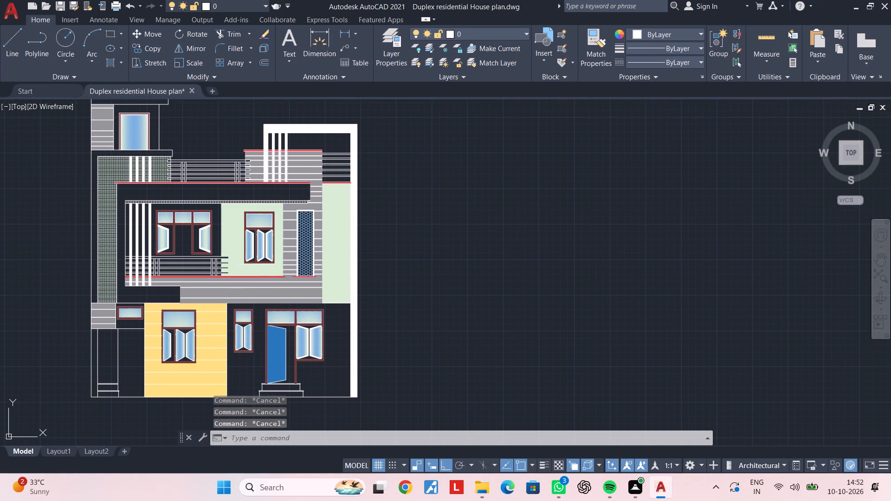
Preview a plot with the previous plot settings, using a plot window around the whole front elevation.
key(ctrl+p)
click(347, 154)
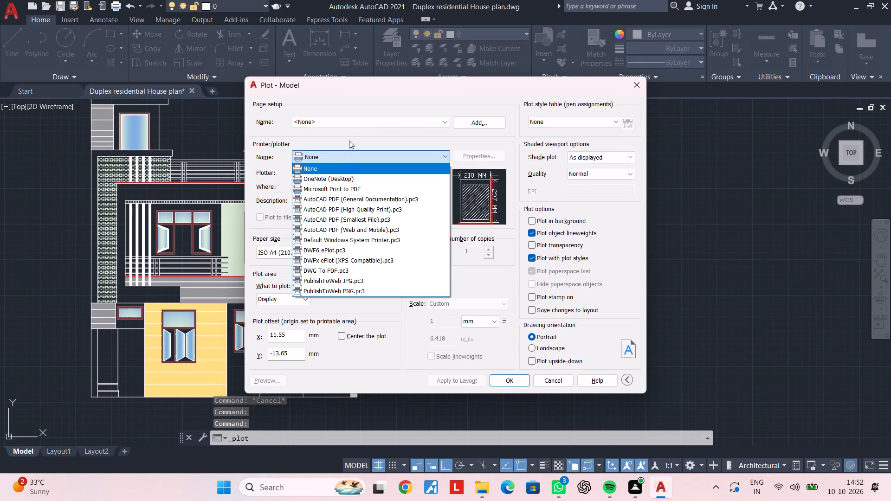
click(350, 120)
click(349, 120)
click(342, 138)
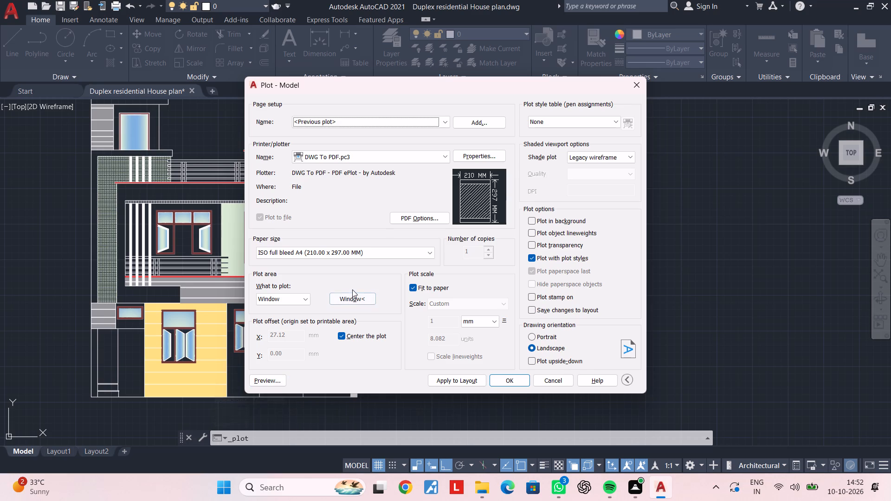
click(351, 298)
scroll(351, 299, down, 2)
click(220, 196)
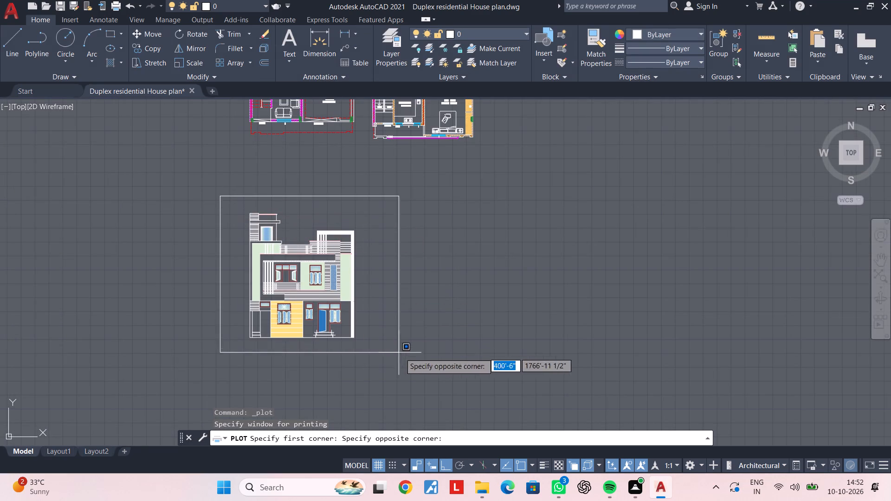
click(404, 355)
click(268, 383)
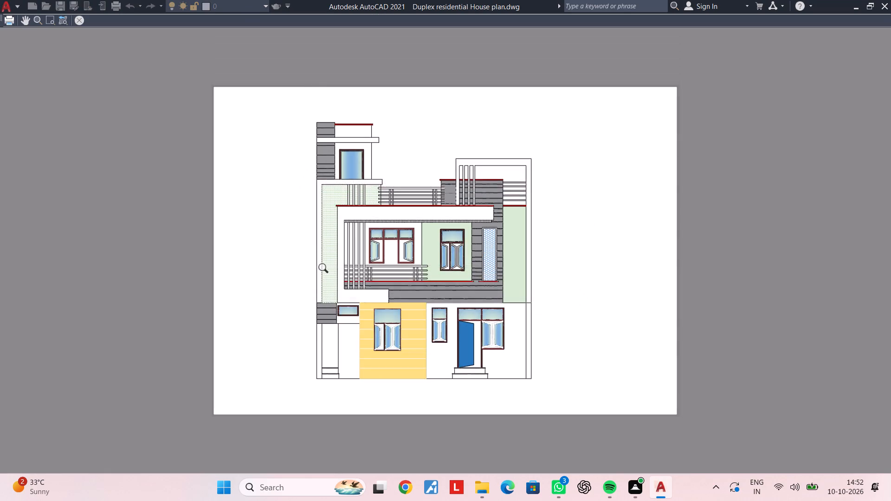
Examine the dotted wall areas in the plot preview up close and from afar, and leave without plotting.
scroll(325, 268, up, 3)
scroll(358, 311, down, 2)
scroll(362, 302, up, 2)
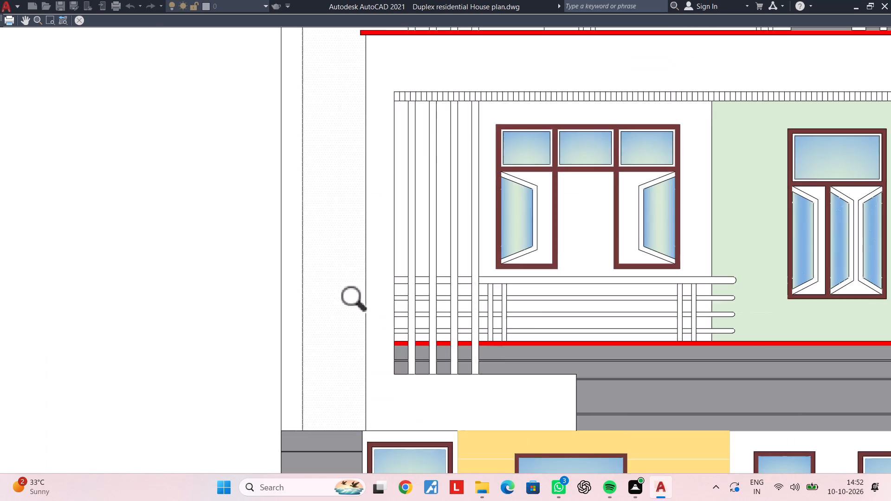
scroll(362, 302, up, 2)
scroll(355, 324, down, 5)
scroll(354, 335, up, 2)
scroll(354, 335, down, 1)
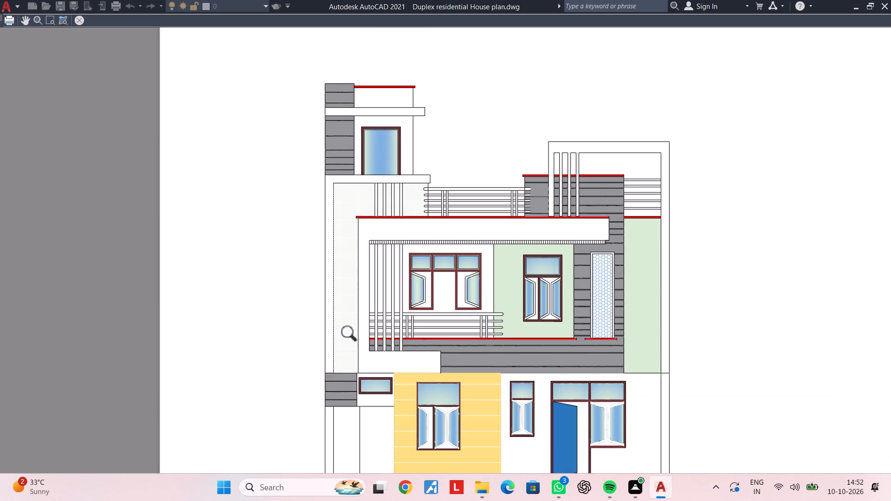
middle_drag(361, 350, 249, 321)
scroll(266, 317, down, 1)
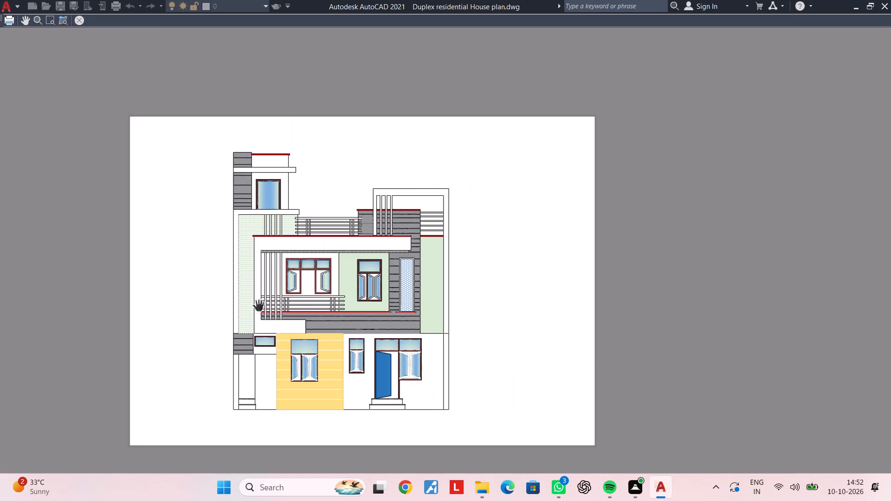
scroll(247, 293, up, 9)
key(Escape)
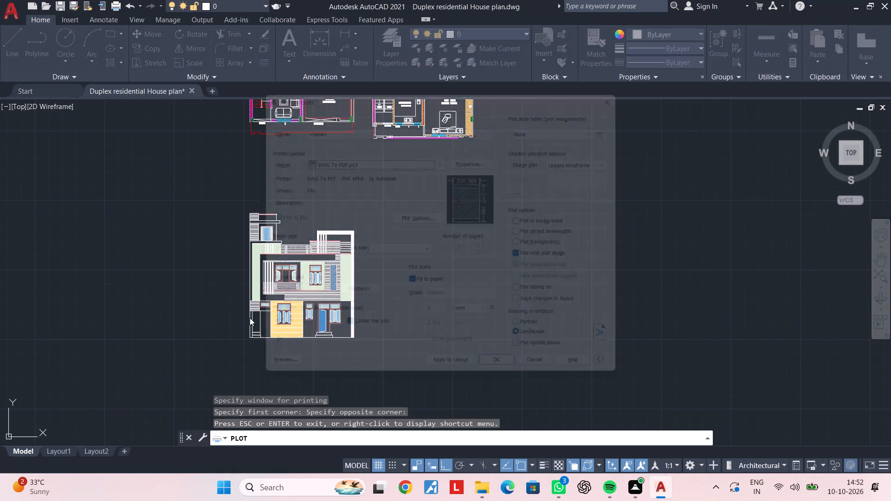
key(Escape)
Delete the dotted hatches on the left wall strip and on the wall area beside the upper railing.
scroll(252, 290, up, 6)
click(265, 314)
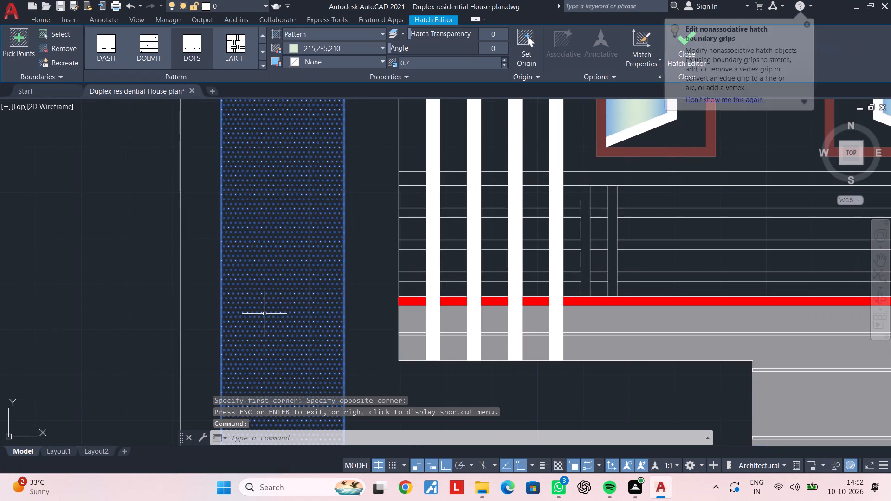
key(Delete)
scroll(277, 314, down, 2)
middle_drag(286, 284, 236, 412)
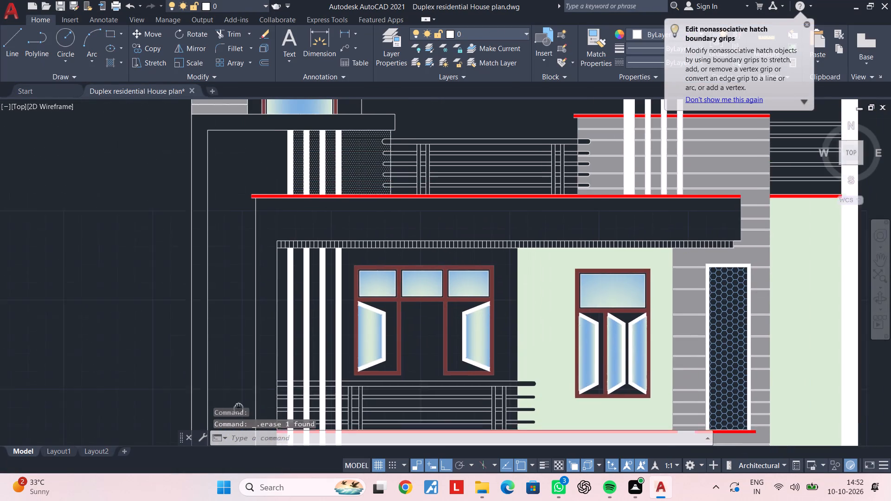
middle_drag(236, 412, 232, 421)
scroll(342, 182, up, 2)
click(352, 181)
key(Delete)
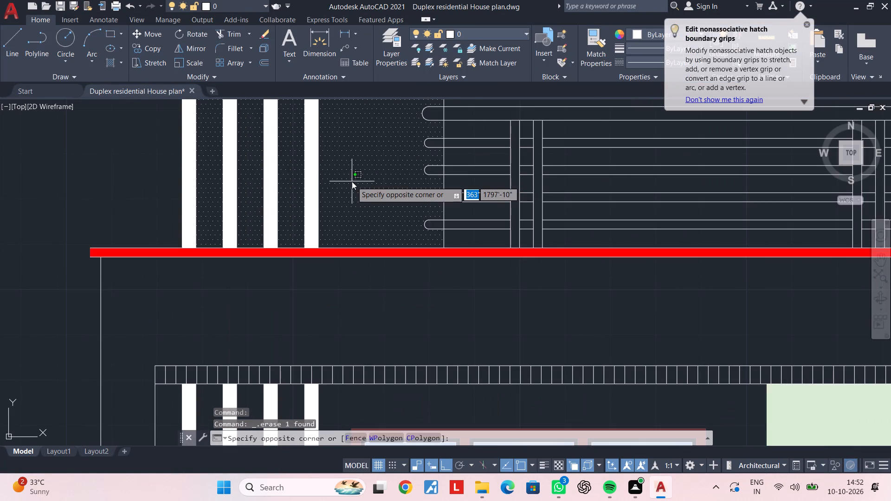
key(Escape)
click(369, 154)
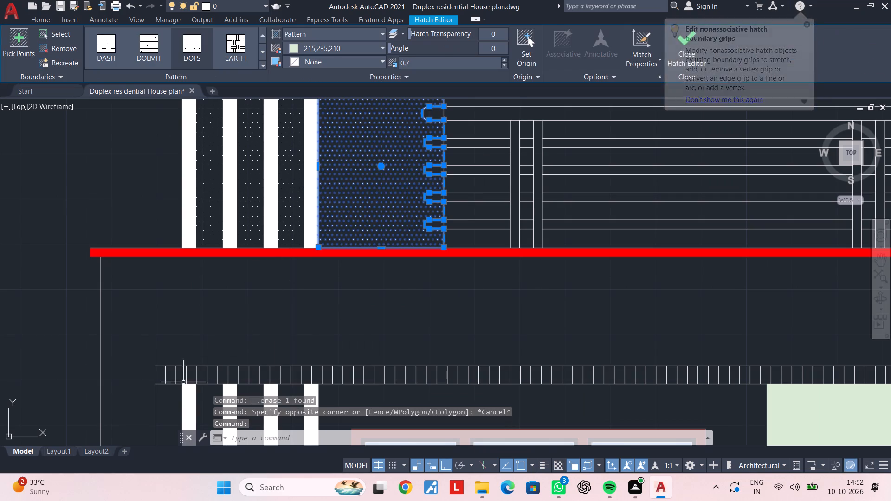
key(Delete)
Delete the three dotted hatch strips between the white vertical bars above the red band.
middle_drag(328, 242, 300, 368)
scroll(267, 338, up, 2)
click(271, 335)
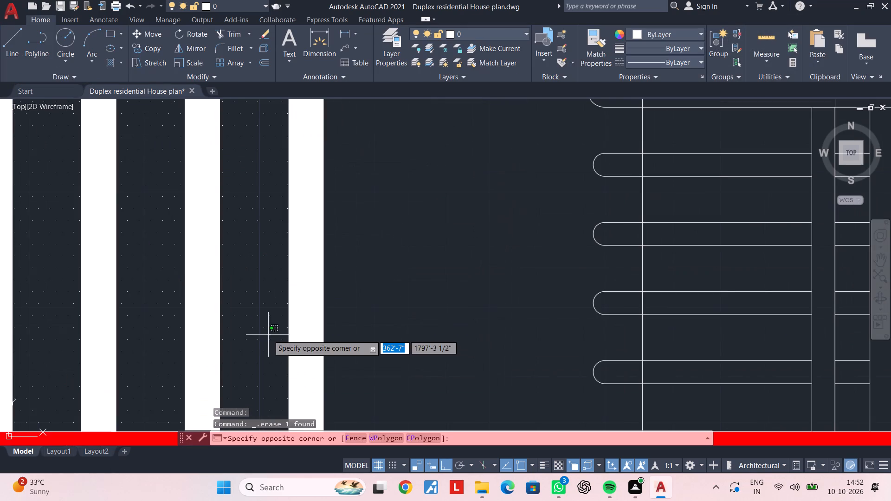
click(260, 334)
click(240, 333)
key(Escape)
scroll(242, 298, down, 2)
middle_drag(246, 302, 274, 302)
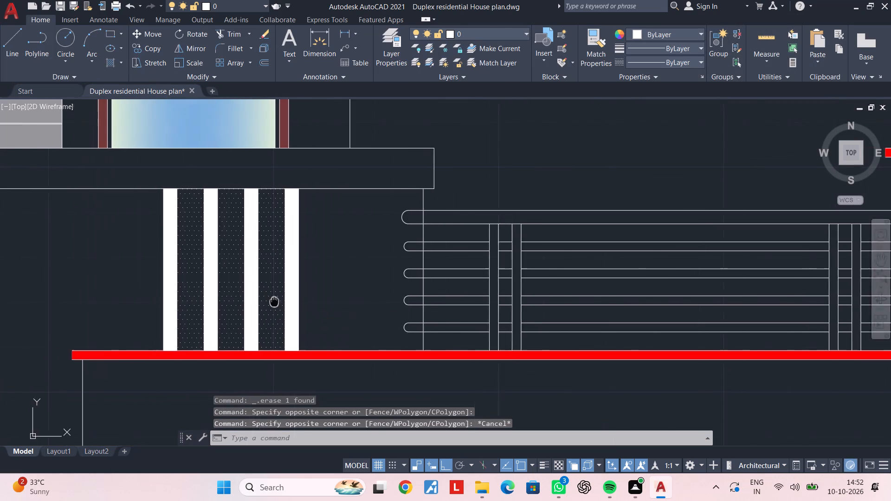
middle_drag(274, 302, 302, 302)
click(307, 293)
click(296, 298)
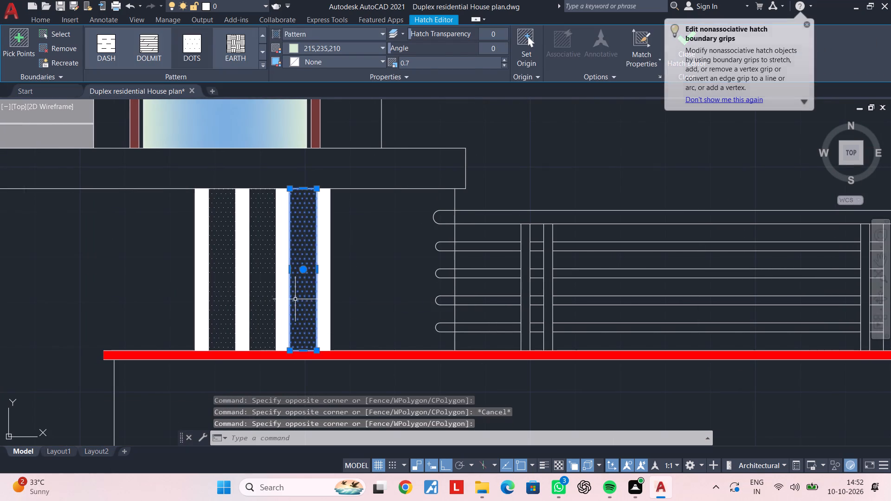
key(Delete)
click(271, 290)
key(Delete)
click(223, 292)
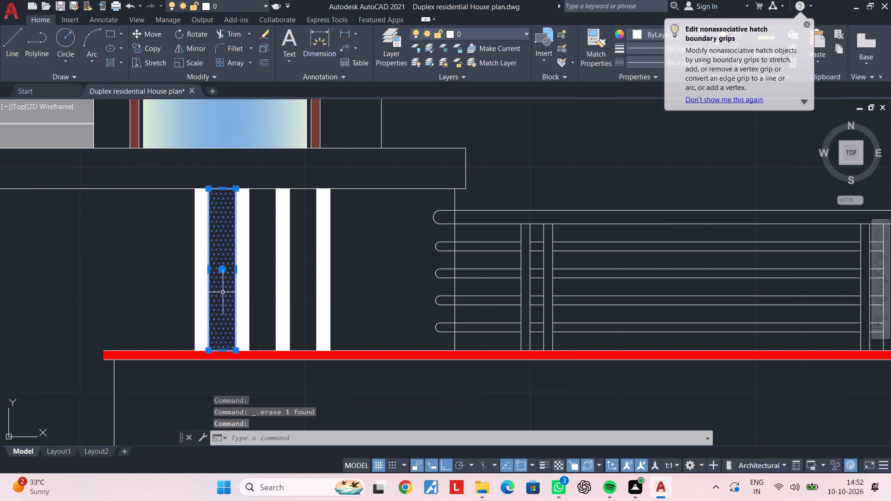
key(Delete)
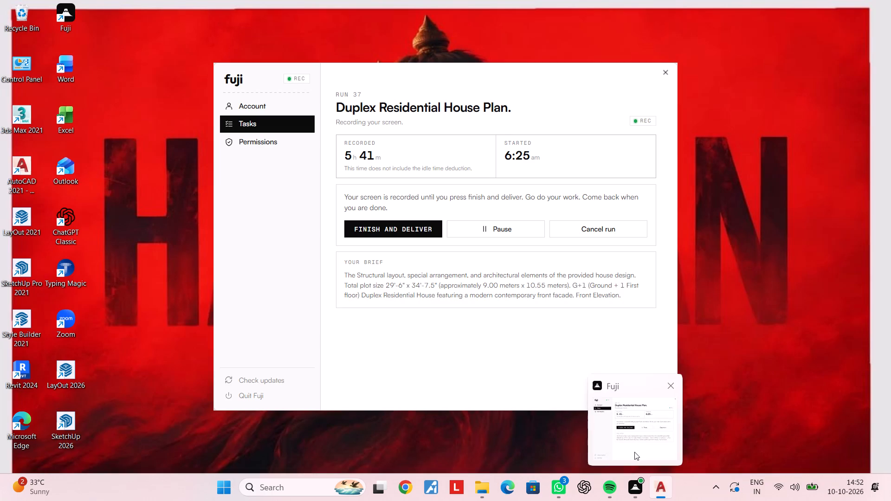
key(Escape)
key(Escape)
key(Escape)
Fill the left wall strip and the wall area beside the upper railing with a solid hatch in colour 215,235,210.
scroll(458, 295, down, 1)
middle_drag(445, 292, 306, 254)
key(Escape)
scroll(303, 280, down, 2)
middle_drag(303, 280, 306, 249)
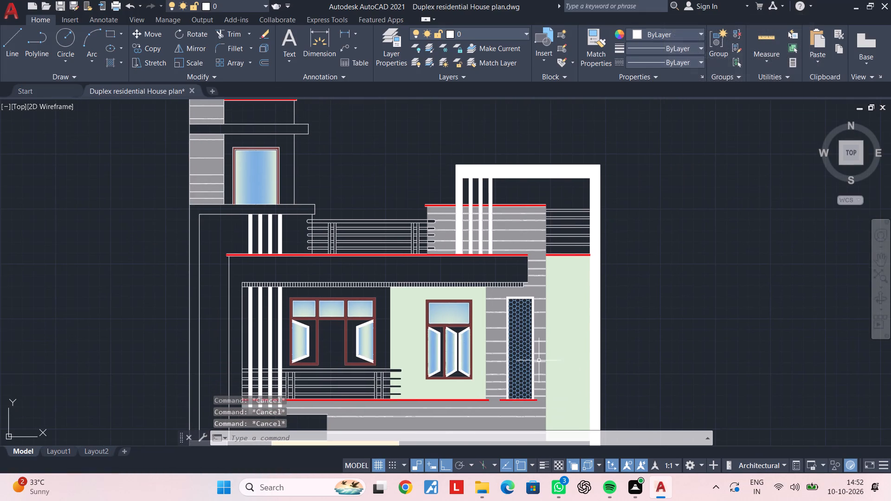
key(Escape)
click(576, 363)
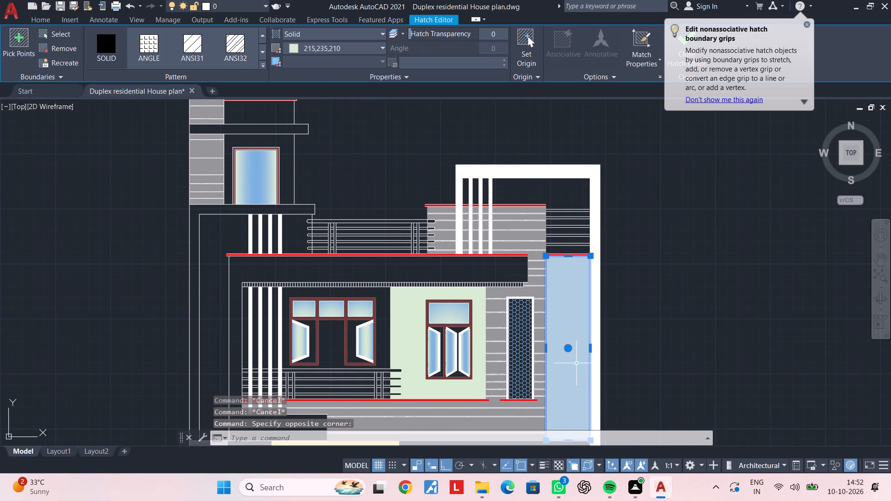
key(Escape)
key(Escape)
text(H)
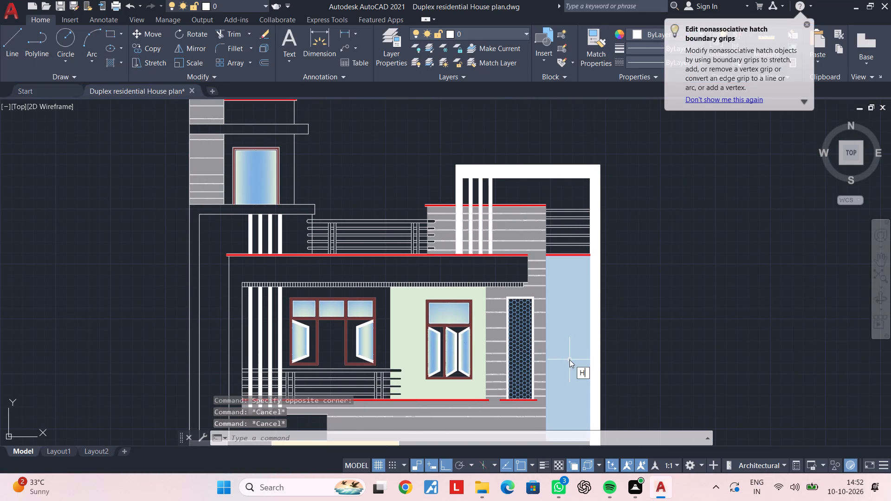
key(space)
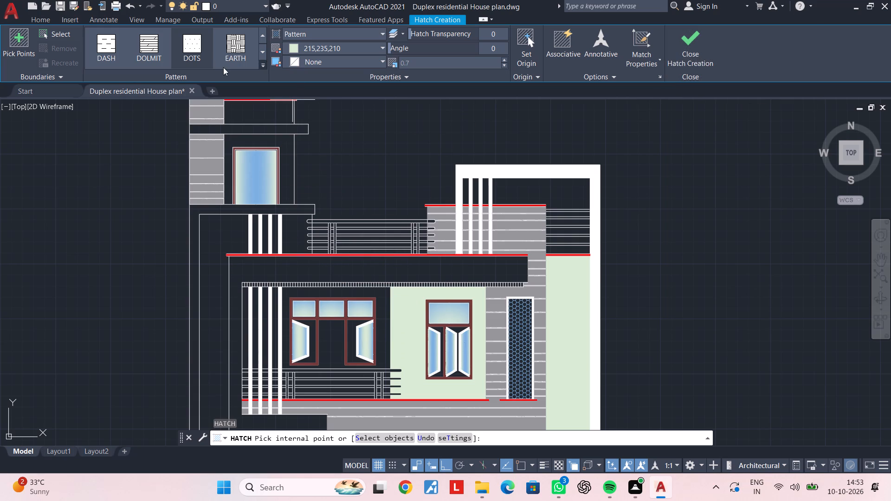
scroll(202, 64, up, 12)
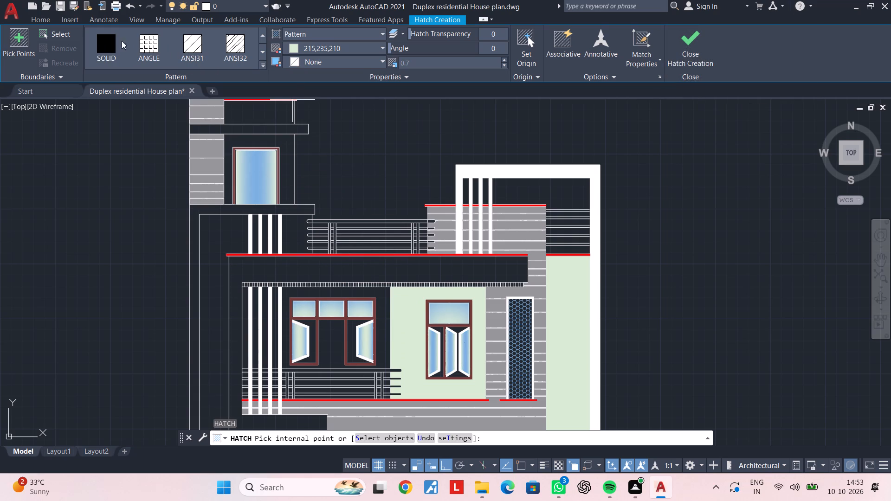
click(109, 47)
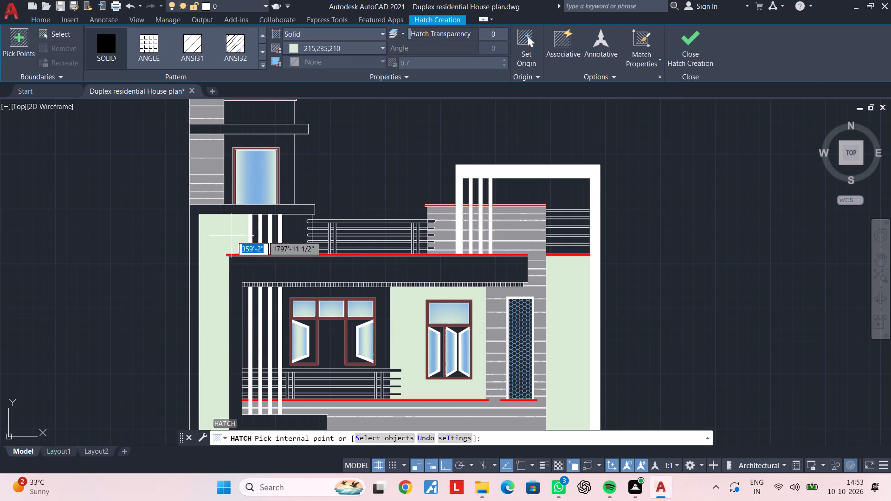
click(232, 236)
click(289, 231)
Fill the three strips between the white vertical bars above the red band with the same solid light green hatch.
scroll(271, 234, up, 4)
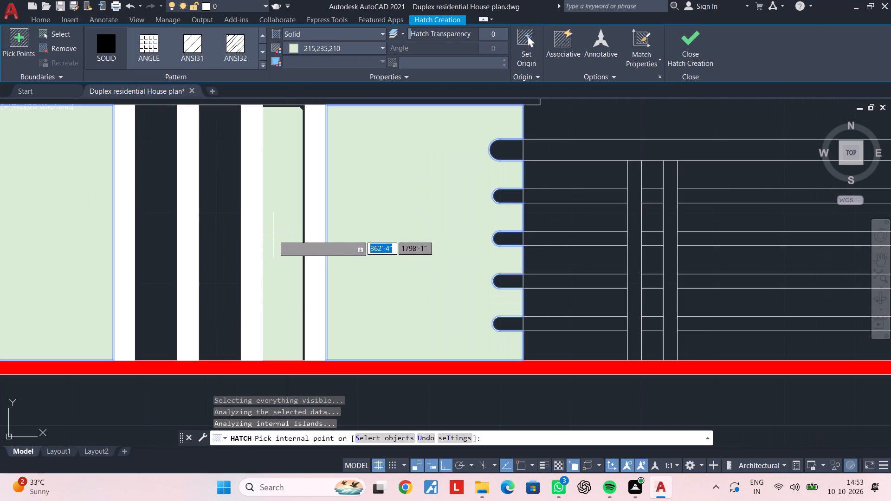
click(277, 235)
click(232, 247)
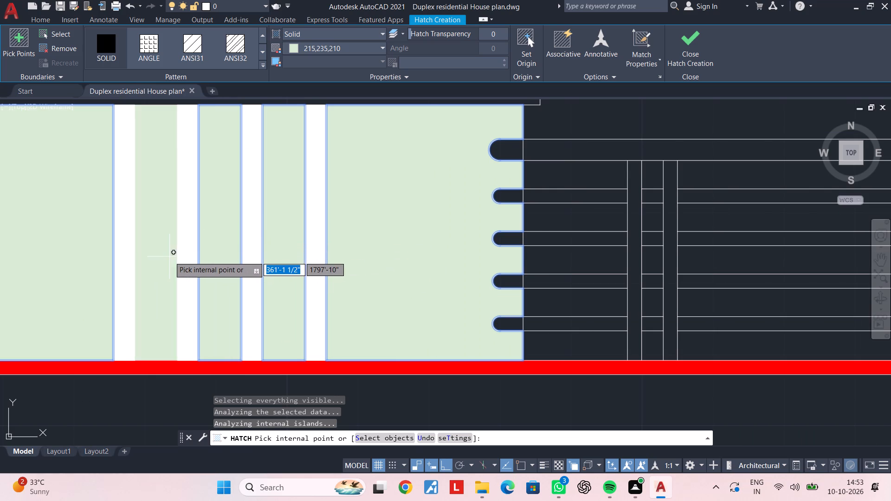
click(169, 257)
key(Escape)
Save the drawing.
scroll(195, 261, down, 3)
middle_drag(264, 263, 284, 214)
key(Escape)
scroll(329, 275, down, 3)
middle_drag(329, 276, 326, 217)
key(Escape)
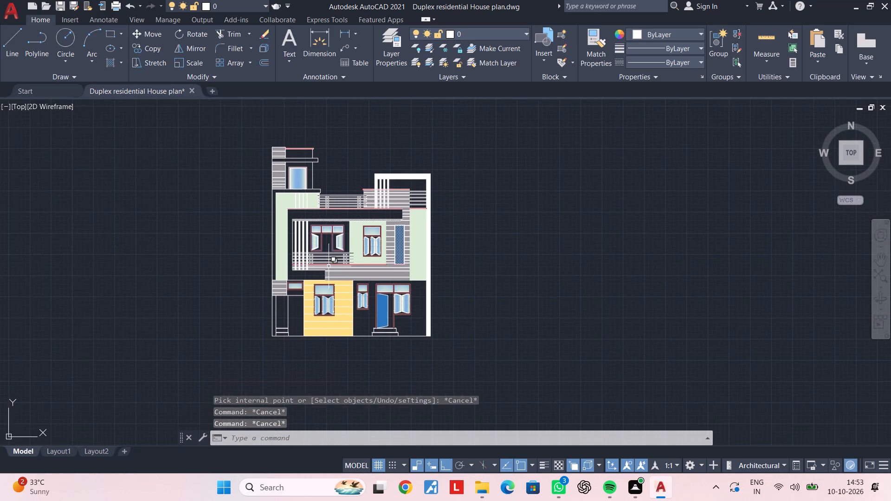
key(Escape)
middle_drag(329, 268, 315, 229)
key(Escape)
key(ctrl+s)
key(ctrl+s)
key(ctrl+s)
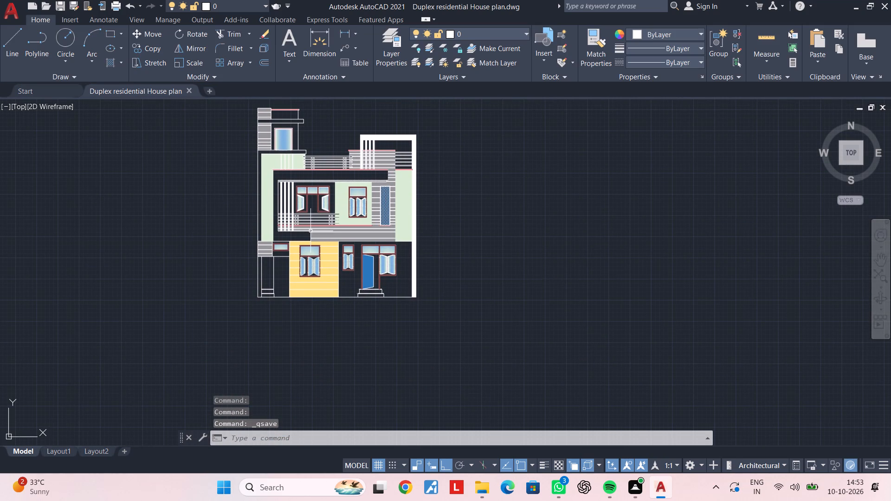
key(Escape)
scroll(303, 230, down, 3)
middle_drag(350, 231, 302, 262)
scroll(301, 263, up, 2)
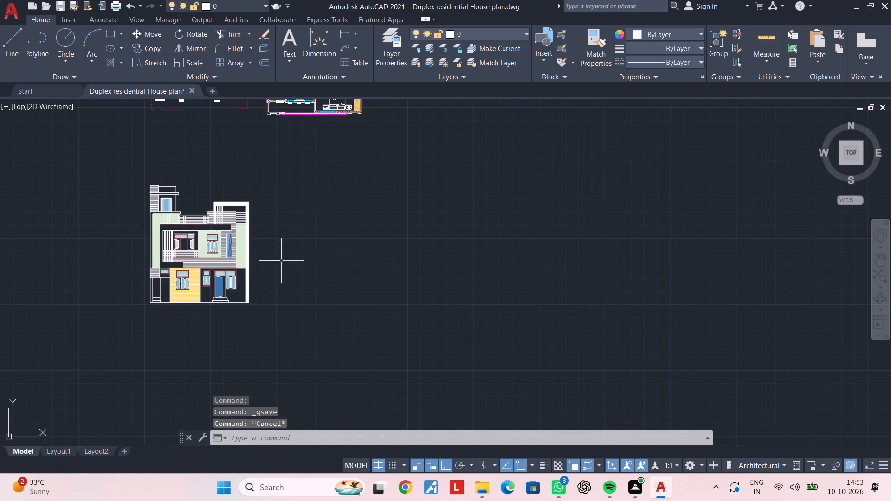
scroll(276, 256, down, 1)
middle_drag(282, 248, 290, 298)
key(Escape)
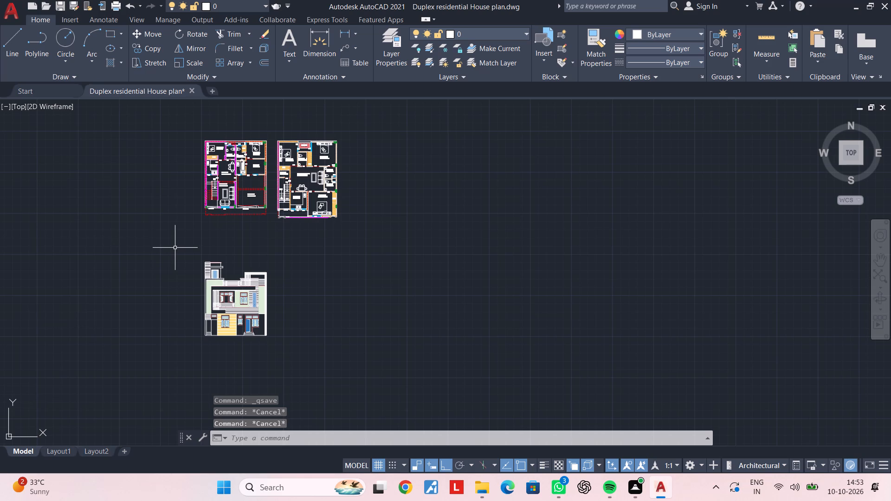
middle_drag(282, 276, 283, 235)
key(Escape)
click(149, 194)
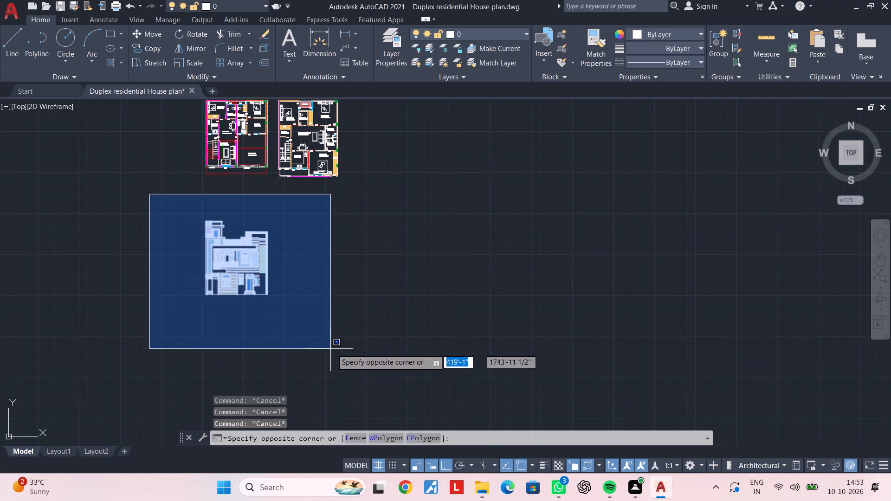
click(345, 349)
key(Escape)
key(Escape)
Examine the elevation's walls, windows and entrance door from afar and up close for areas still without fill.
scroll(259, 262, up, 7)
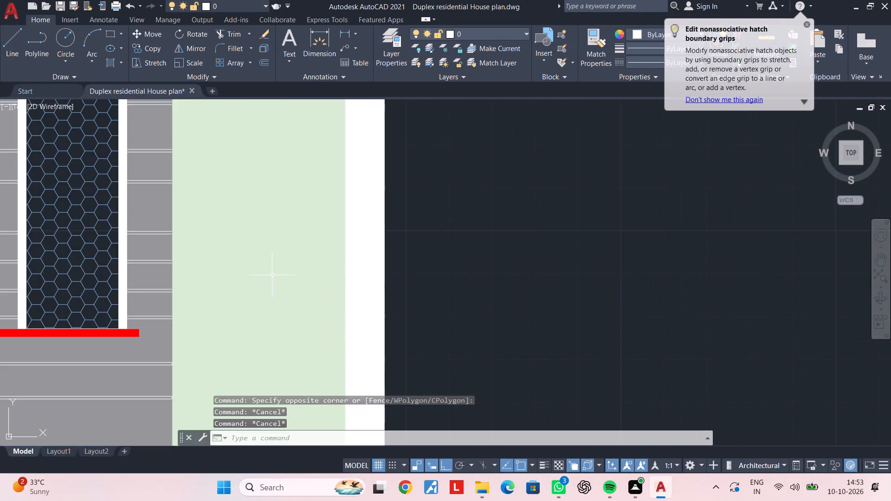
scroll(273, 297, down, 3)
middle_drag(336, 297, 417, 273)
scroll(412, 304, down, 3)
middle_drag(412, 310, 438, 288)
scroll(438, 288, up, 3)
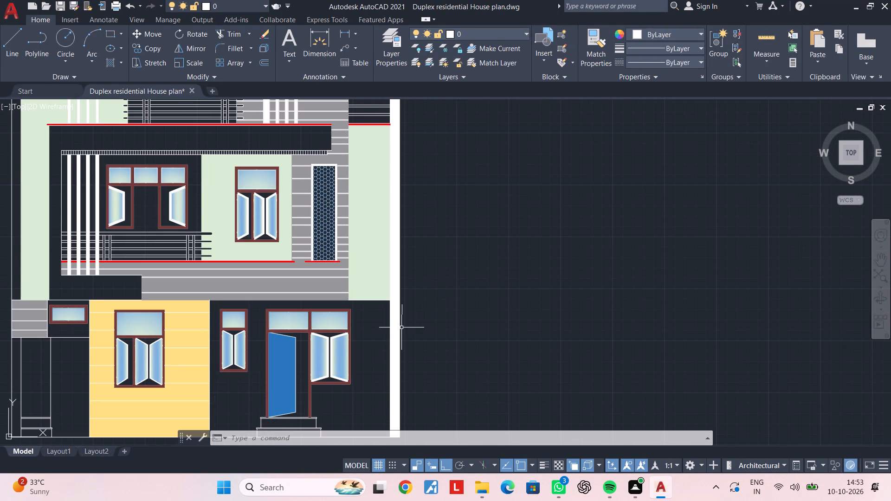
key(Escape)
key(Escape)
middle_drag(363, 319, 369, 378)
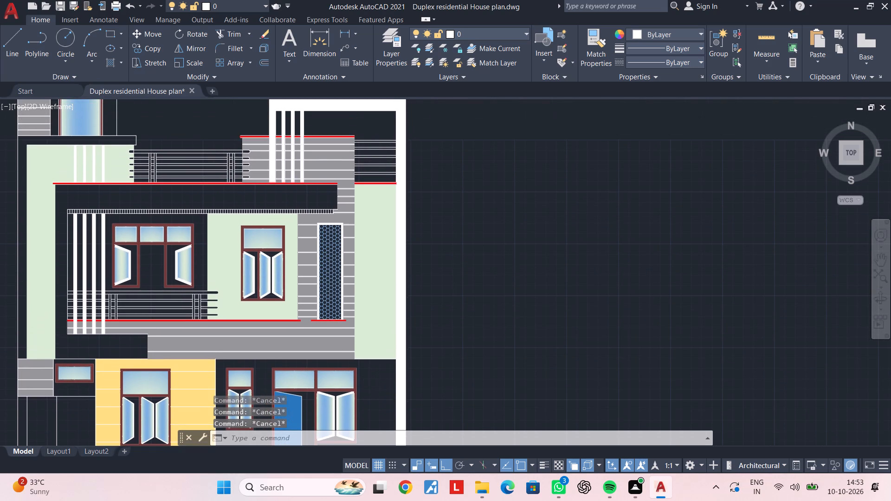
key(Escape)
middle_drag(369, 376, 381, 450)
scroll(369, 376, down, 1)
middle_drag(389, 386, 425, 230)
middle_drag(446, 296, 455, 251)
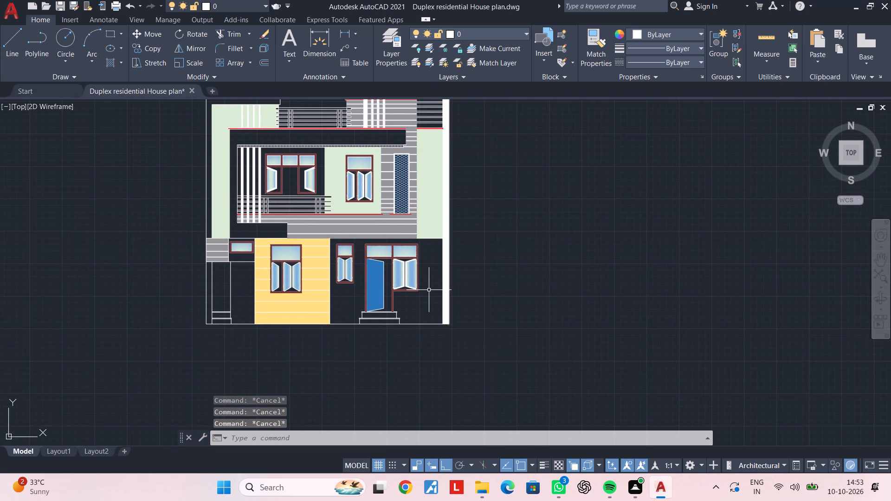
middle_drag(428, 291, 427, 347)
middle_drag(426, 308, 496, 266)
middle_drag(456, 286, 468, 280)
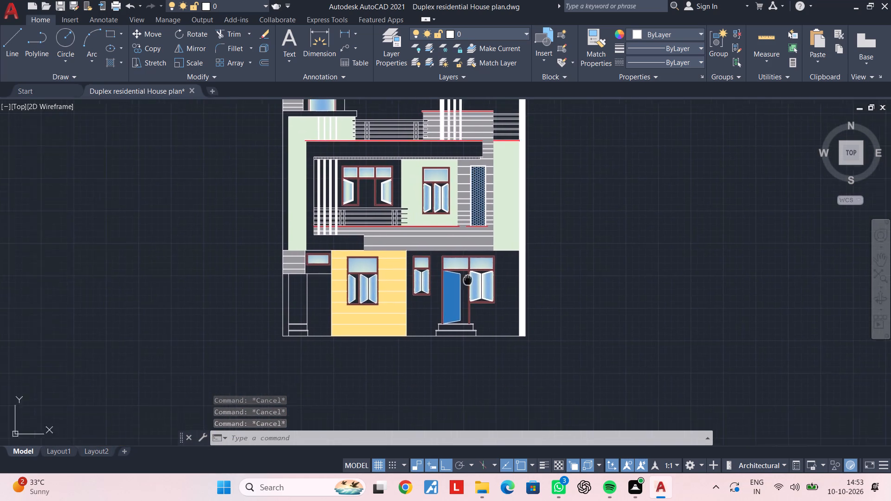
middle_drag(468, 280, 530, 261)
middle_drag(390, 290, 513, 268)
middle_drag(587, 263, 473, 337)
key(Escape)
scroll(331, 332, up, 2)
scroll(595, 334, up, 3)
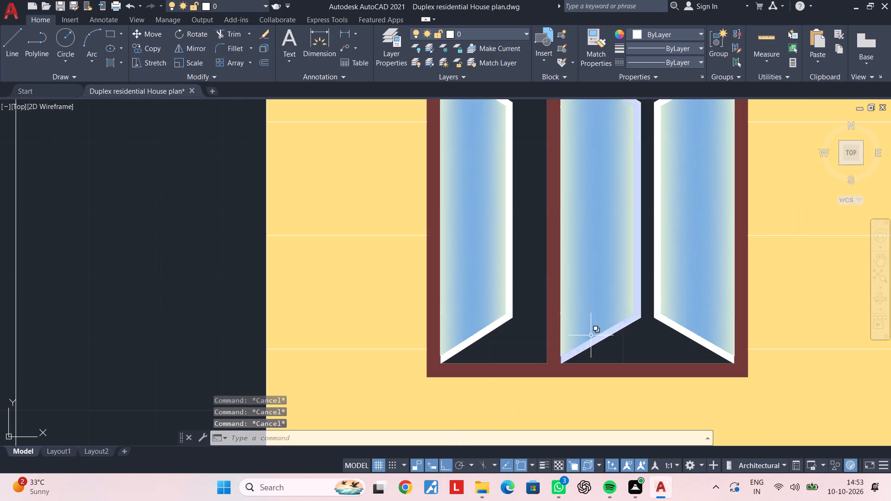
scroll(596, 334, down, 1)
middle_drag(653, 338, 386, 353)
scroll(458, 355, down, 2)
middle_drag(530, 367, 495, 393)
scroll(682, 345, up, 1)
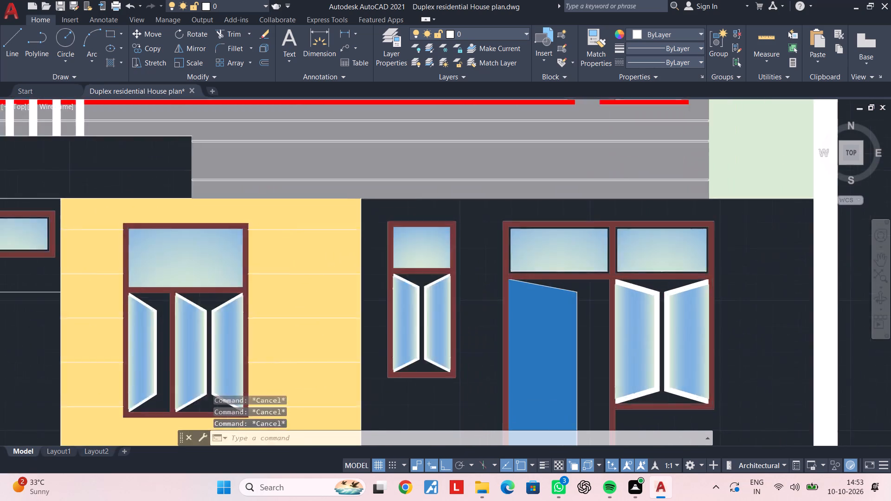
scroll(682, 345, up, 1)
scroll(682, 345, down, 2)
middle_drag(682, 345, 557, 370)
scroll(526, 301, up, 5)
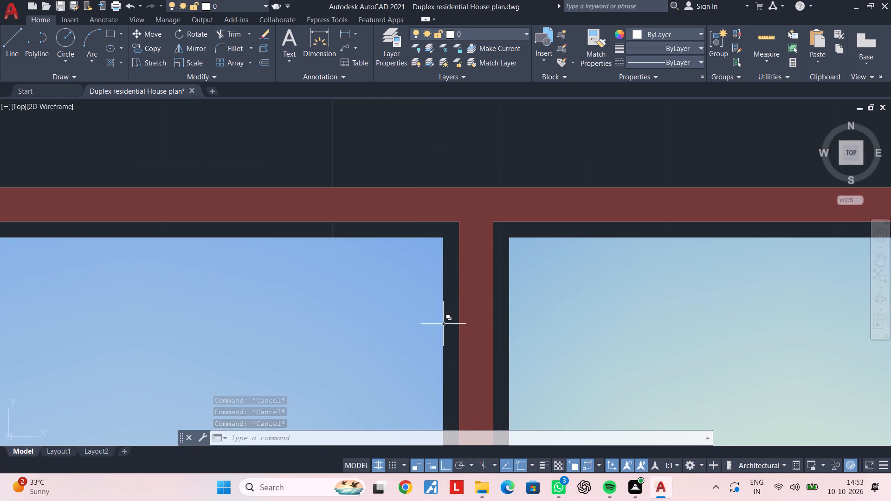
Hatch the gaps around the two glass panes above the entrance door with the GR_CYLIN gradient, colours 122,175,223 and 215,235,210.
scroll(443, 324, down, 2)
middle_drag(432, 326, 502, 299)
scroll(489, 306, up, 2)
text(H)
key(space)
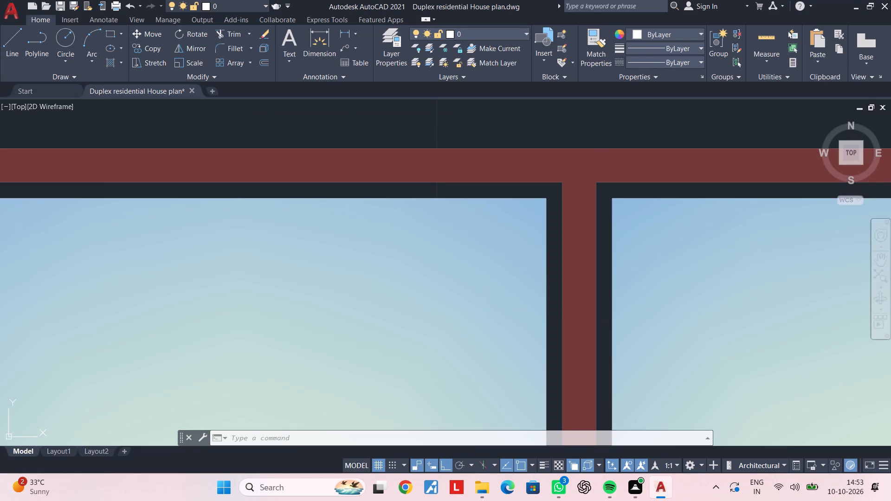
scroll(551, 274, up, 1)
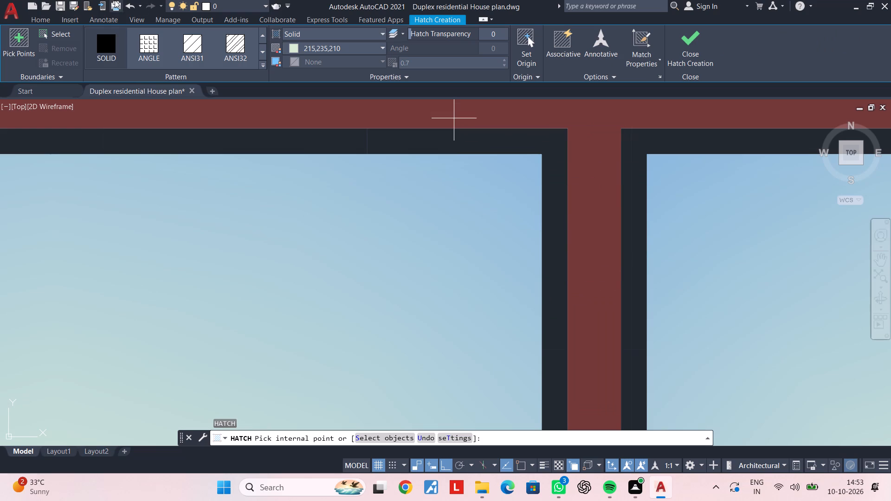
scroll(220, 46, up, 5)
scroll(225, 54, down, 11)
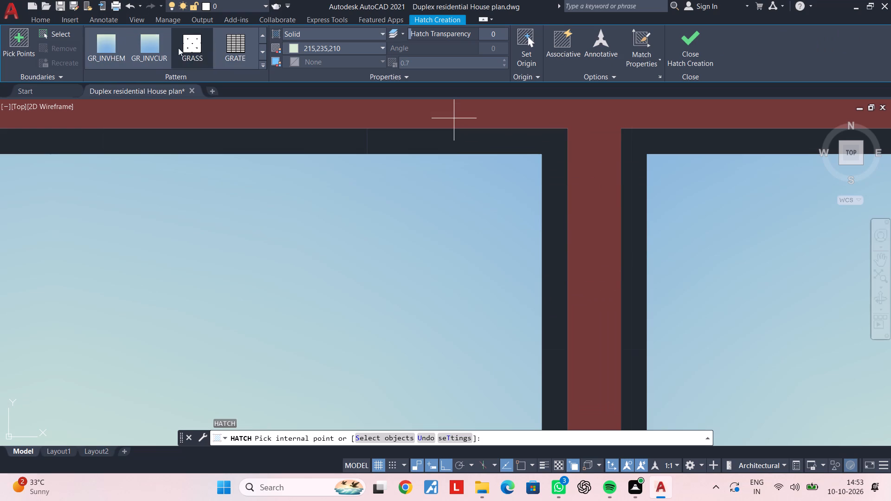
scroll(155, 43, up, 2)
click(186, 48)
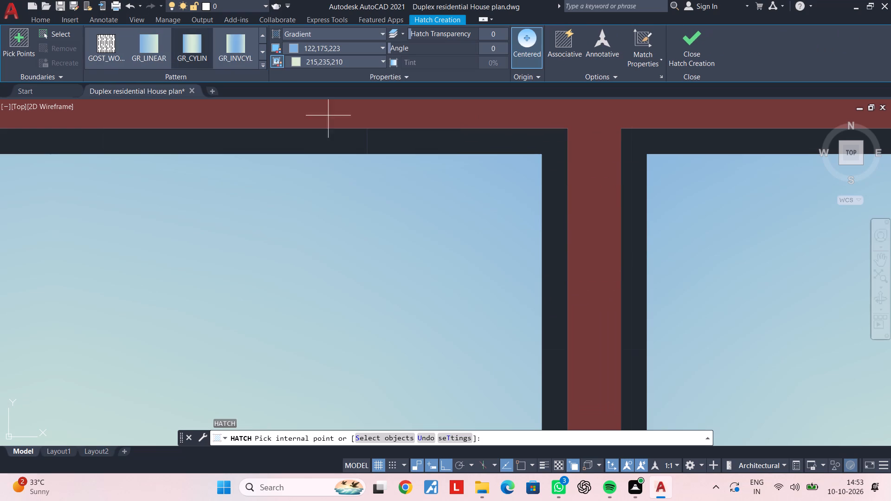
click(551, 211)
scroll(551, 211, down, 2)
middle_drag(551, 211, 551, 169)
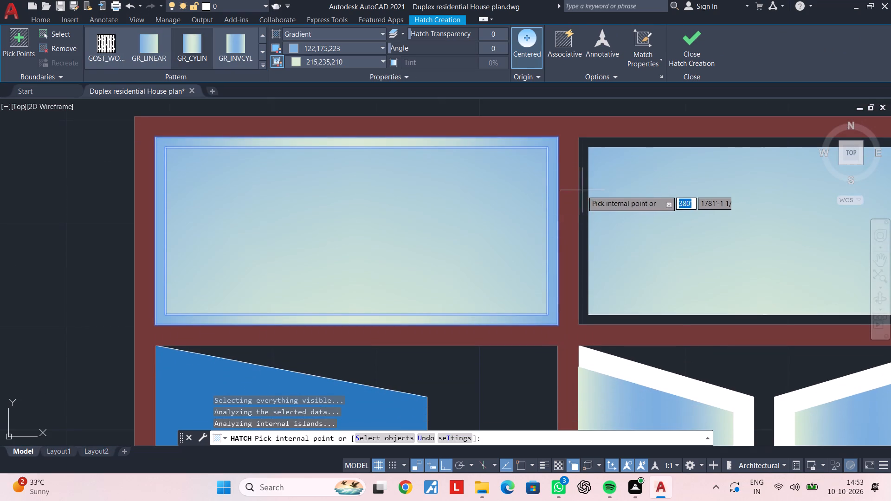
click(586, 192)
Fill the gap around the glass of the small high window beside the yellow wall with the same gradient.
scroll(584, 212, down, 3)
middle_drag(584, 212, 529, 177)
middle_drag(452, 244, 590, 251)
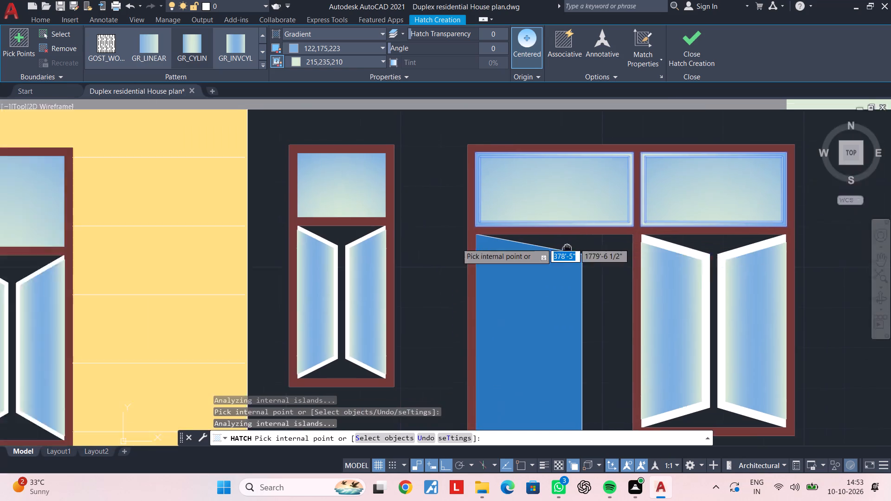
middle_drag(590, 251, 741, 273)
scroll(543, 197, up, 2)
scroll(542, 199, down, 2)
middle_drag(478, 212, 760, 231)
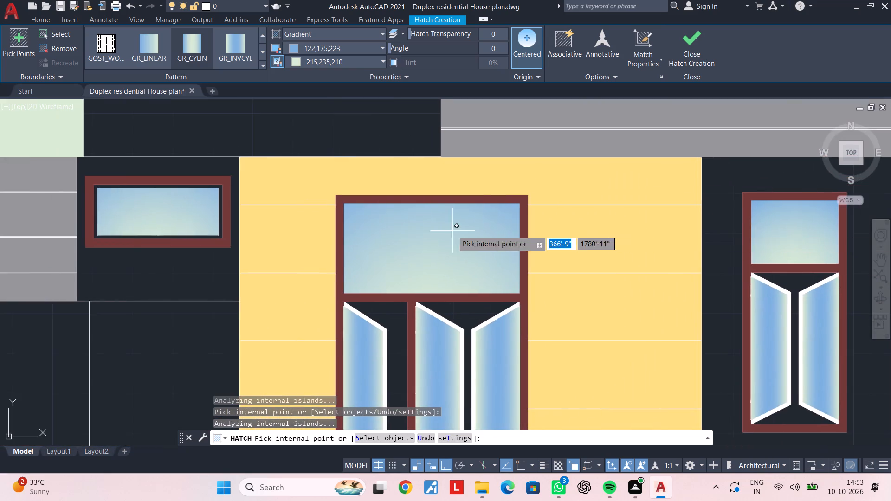
scroll(439, 229, up, 2)
scroll(439, 229, down, 3)
middle_drag(394, 218, 589, 231)
scroll(488, 228, up, 4)
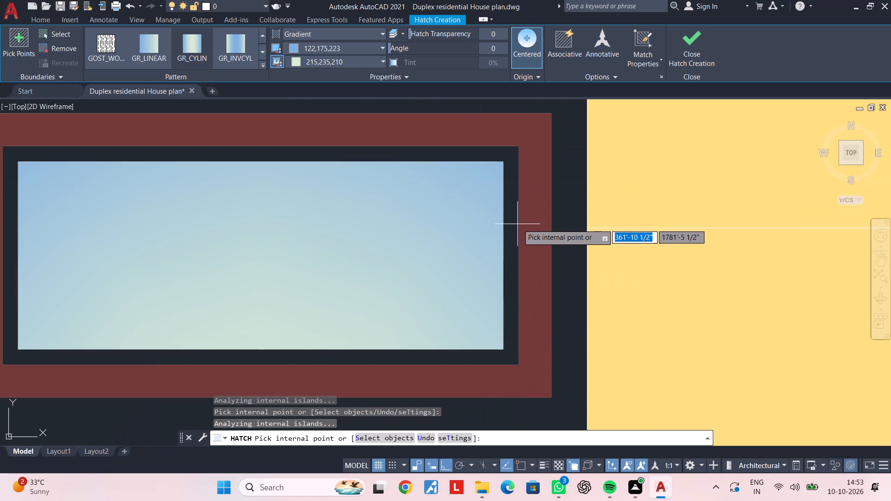
click(517, 224)
Fill the gaps around the three upper glass panes of the first-floor window behind the railing with the same gradient.
scroll(517, 224, down, 4)
middle_drag(534, 179, 468, 405)
middle_drag(494, 218, 473, 310)
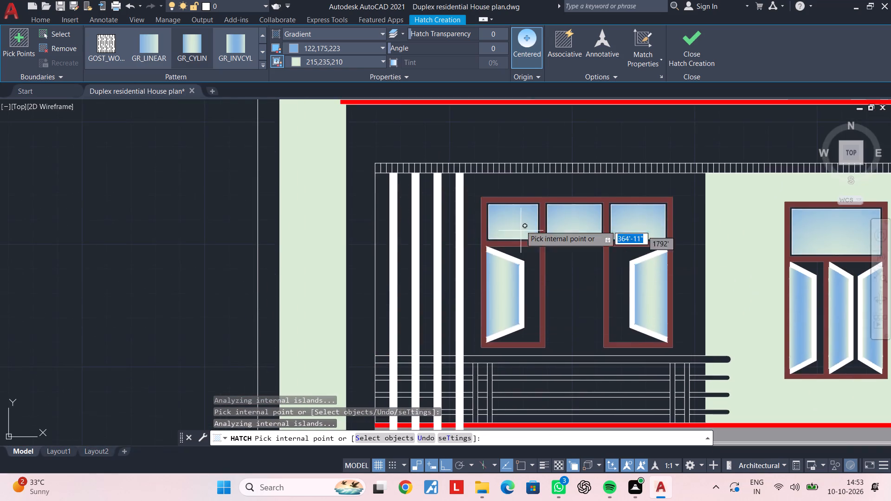
scroll(521, 205, up, 4)
click(517, 184)
scroll(543, 186, down, 2)
middle_drag(547, 187, 401, 212)
scroll(487, 201, up, 2)
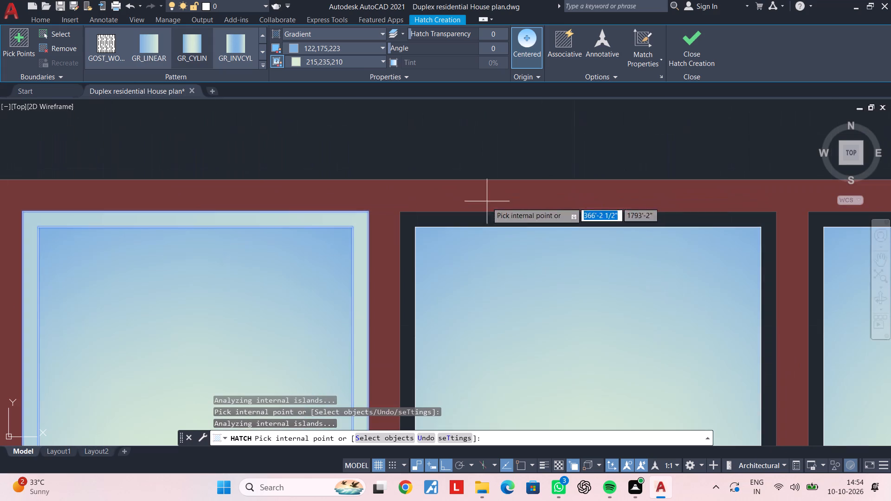
click(470, 218)
scroll(552, 231, down, 3)
middle_drag(613, 238, 225, 239)
scroll(342, 233, up, 2)
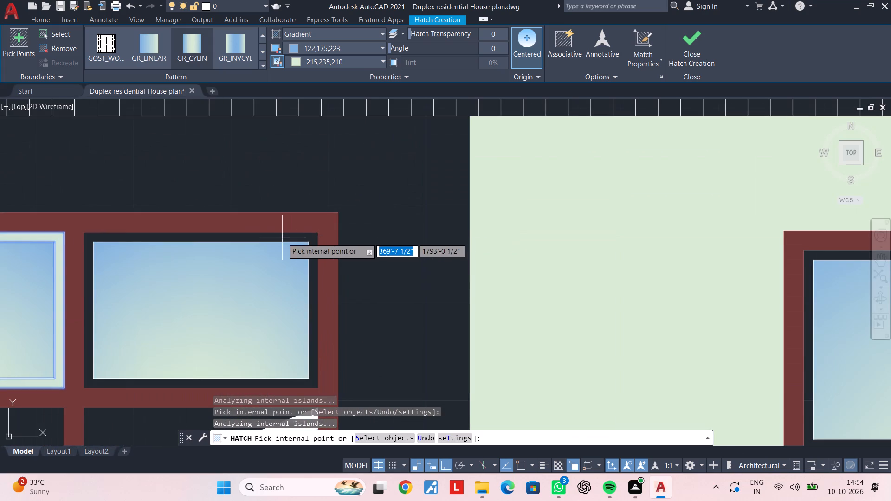
click(282, 238)
Fill the gap around the top glass pane of the first-floor window in the light green wall with the same gradient.
scroll(359, 254, down, 3)
middle_drag(362, 254, 195, 242)
scroll(480, 235, up, 2)
click(480, 252)
scroll(532, 264, down, 2)
middle_drag(552, 267, 287, 170)
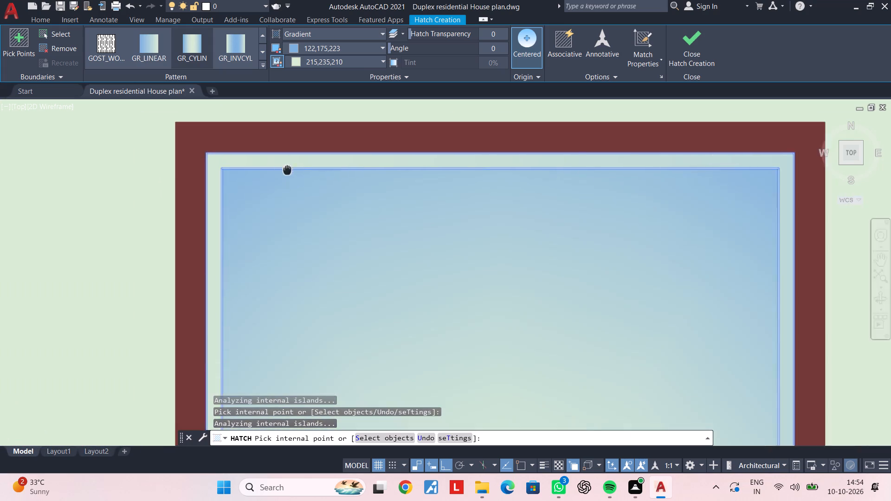
middle_drag(287, 170, 267, 161)
Finish the gradient fills around the glass panes of the elevation's windows.
scroll(452, 208, down, 4)
middle_drag(493, 217, 483, 197)
scroll(471, 250, up, 3)
scroll(471, 250, down, 4)
middle_drag(473, 248, 473, 90)
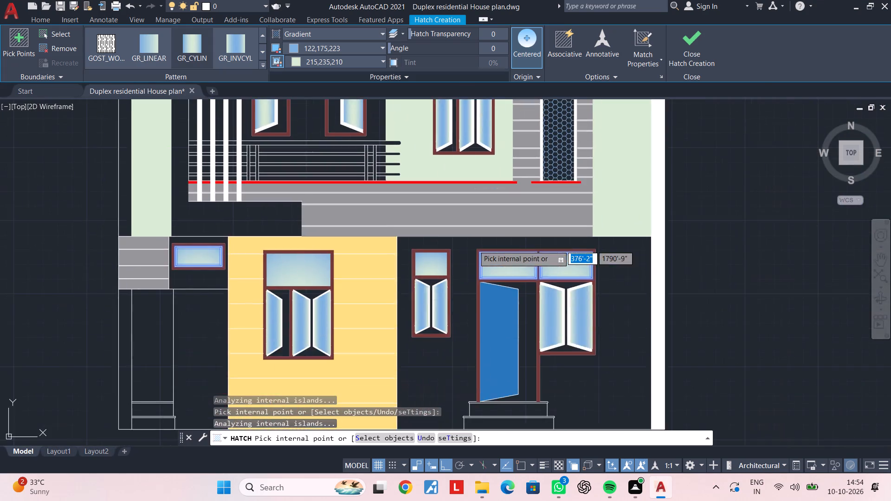
scroll(491, 214, down, 2)
middle_drag(491, 220, 491, 211)
scroll(502, 248, up, 3)
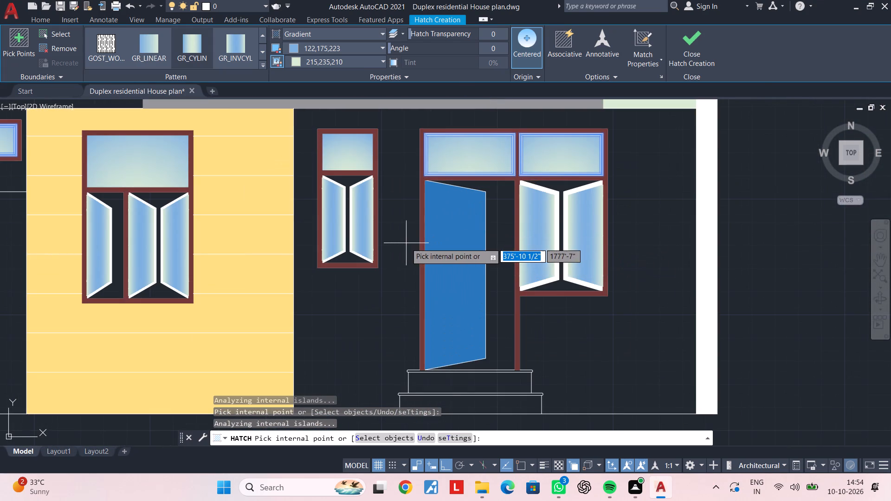
key(Escape)
key(Escape)
Examine the windows on every floor of the elevation for unfilled gaps around the glass.
scroll(461, 156, up, 4)
scroll(383, 209, down, 5)
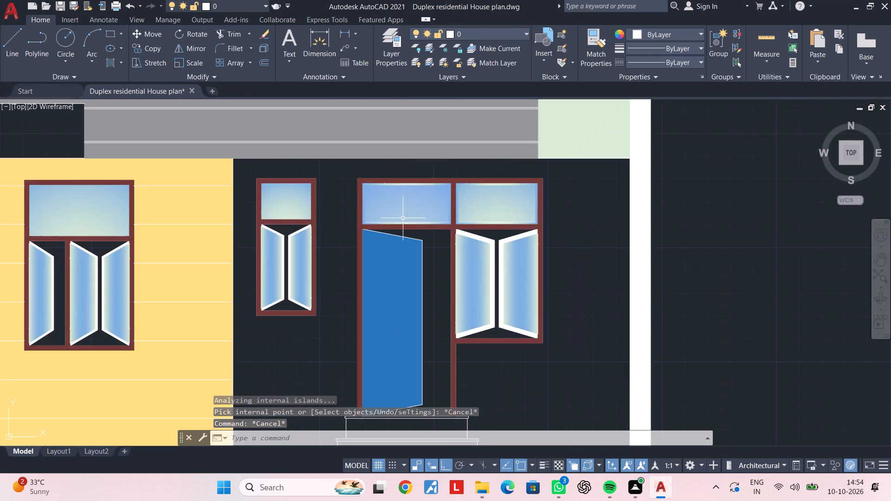
scroll(403, 218, down, 2)
scroll(301, 224, up, 3)
scroll(371, 229, up, 4)
scroll(372, 229, down, 6)
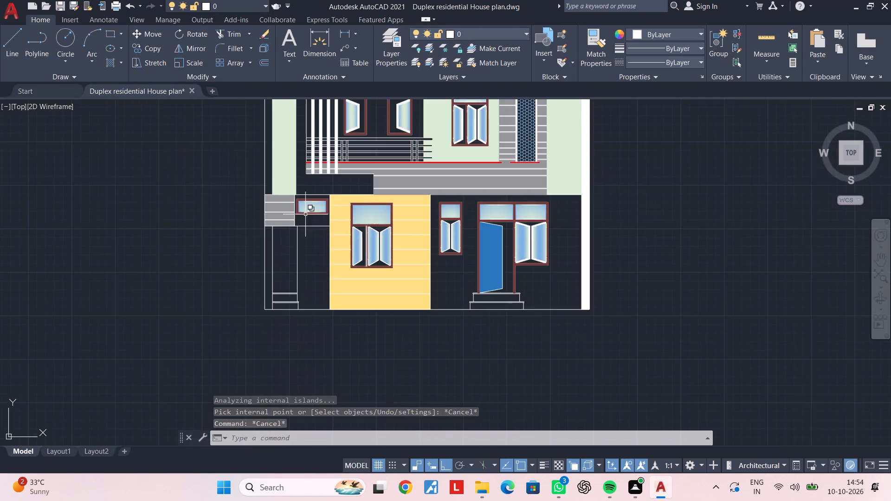
scroll(308, 212, up, 4)
scroll(312, 212, down, 4)
middle_drag(362, 188, 362, 312)
scroll(350, 225, up, 3)
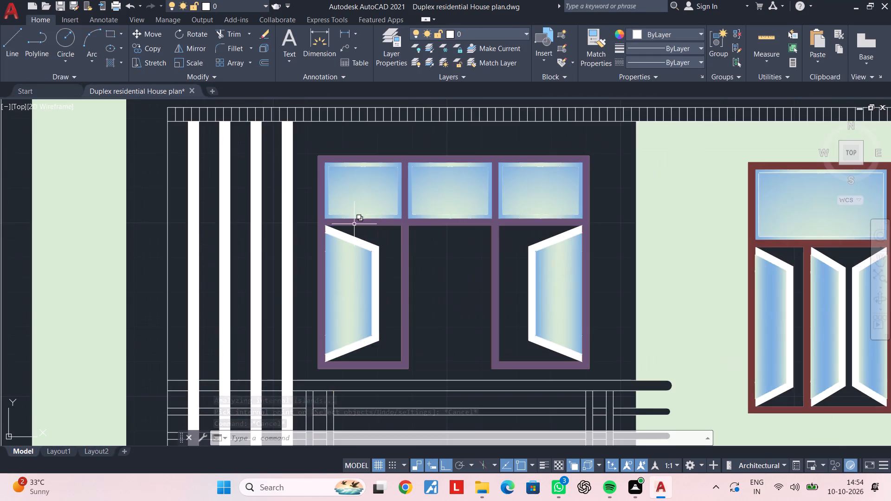
scroll(354, 224, down, 4)
key(Escape)
key(Escape)
scroll(414, 175, up, 3)
scroll(416, 187, down, 3)
scroll(358, 177, up, 4)
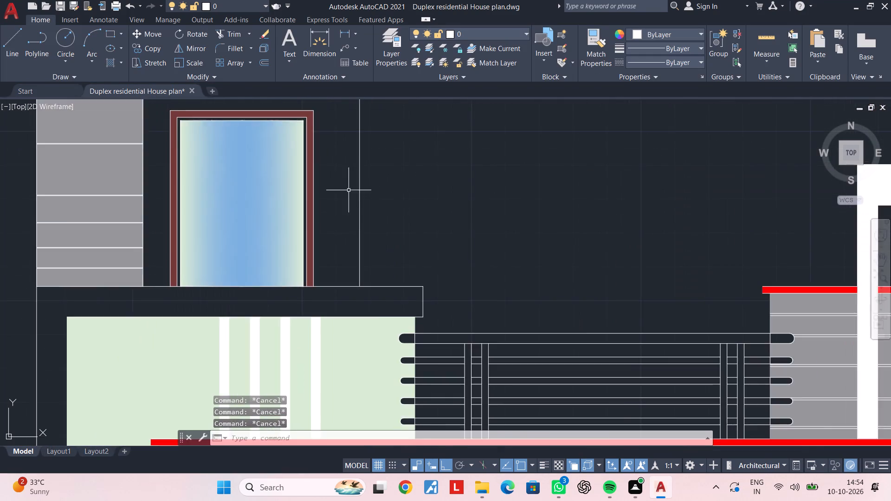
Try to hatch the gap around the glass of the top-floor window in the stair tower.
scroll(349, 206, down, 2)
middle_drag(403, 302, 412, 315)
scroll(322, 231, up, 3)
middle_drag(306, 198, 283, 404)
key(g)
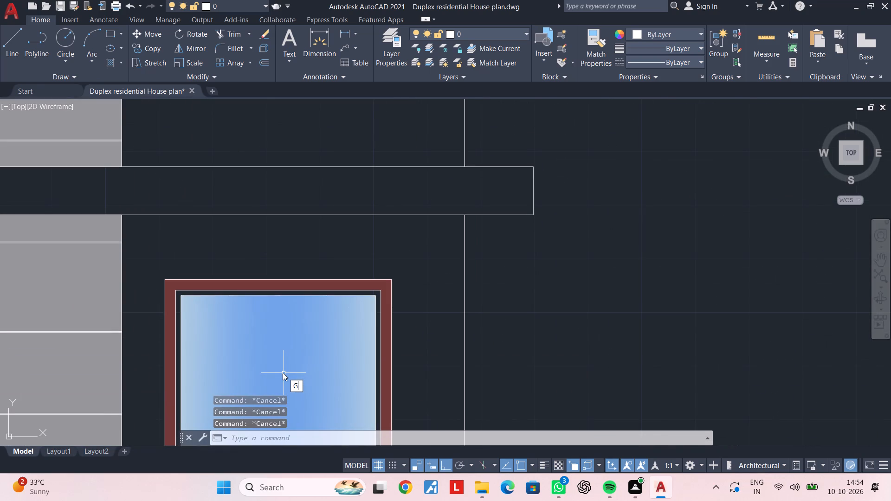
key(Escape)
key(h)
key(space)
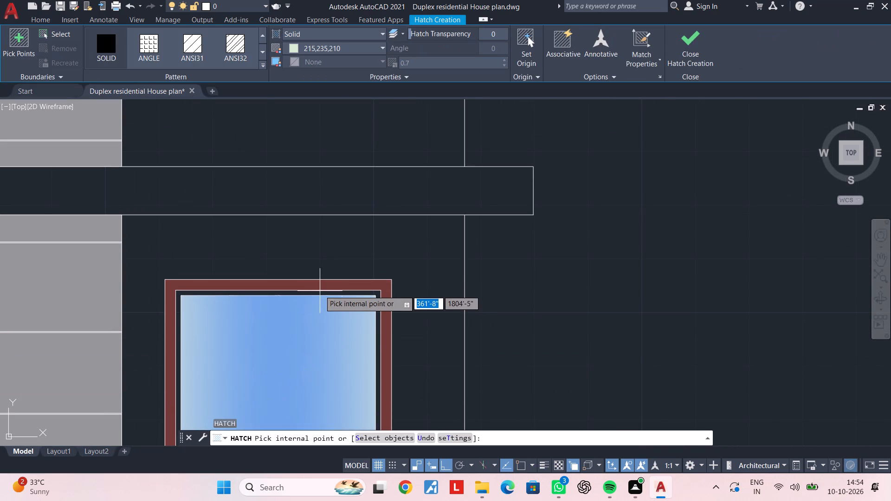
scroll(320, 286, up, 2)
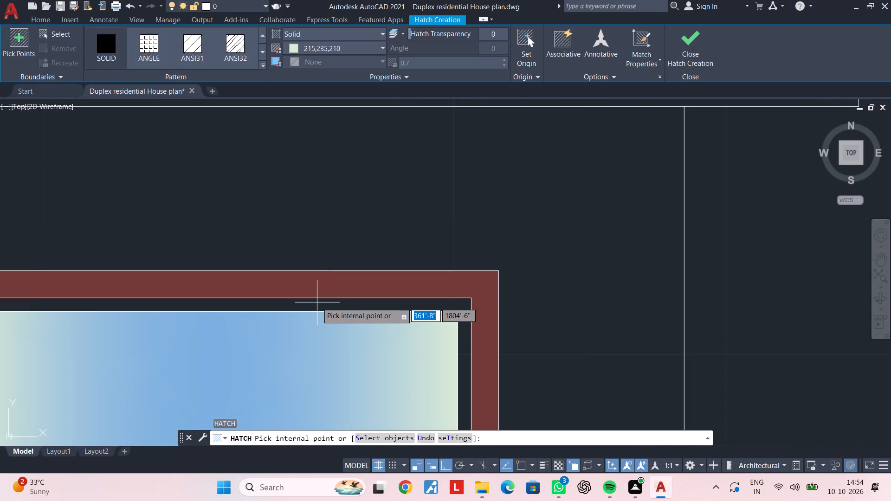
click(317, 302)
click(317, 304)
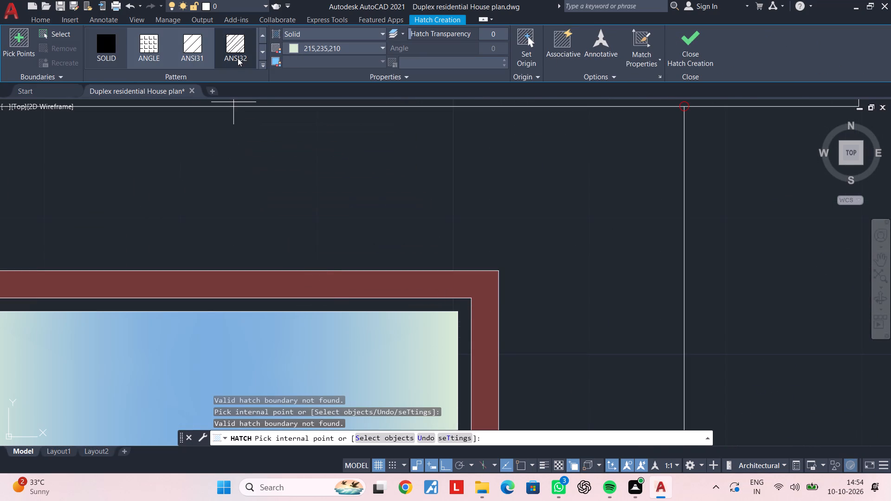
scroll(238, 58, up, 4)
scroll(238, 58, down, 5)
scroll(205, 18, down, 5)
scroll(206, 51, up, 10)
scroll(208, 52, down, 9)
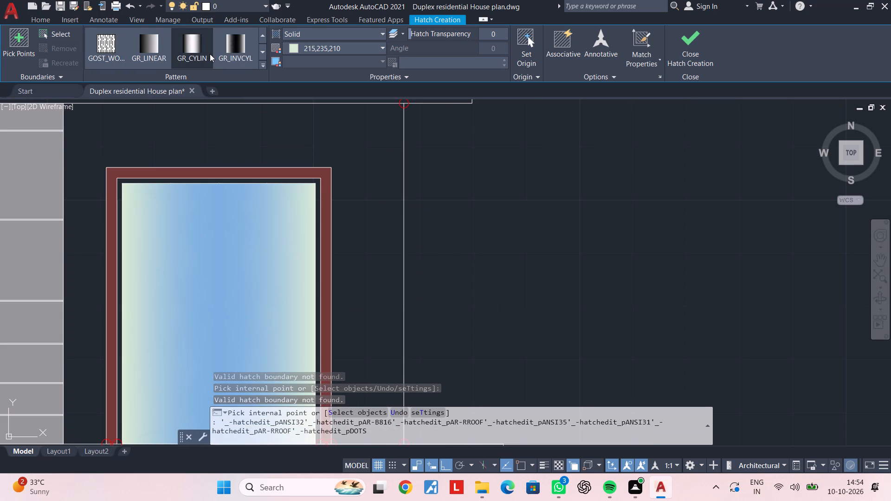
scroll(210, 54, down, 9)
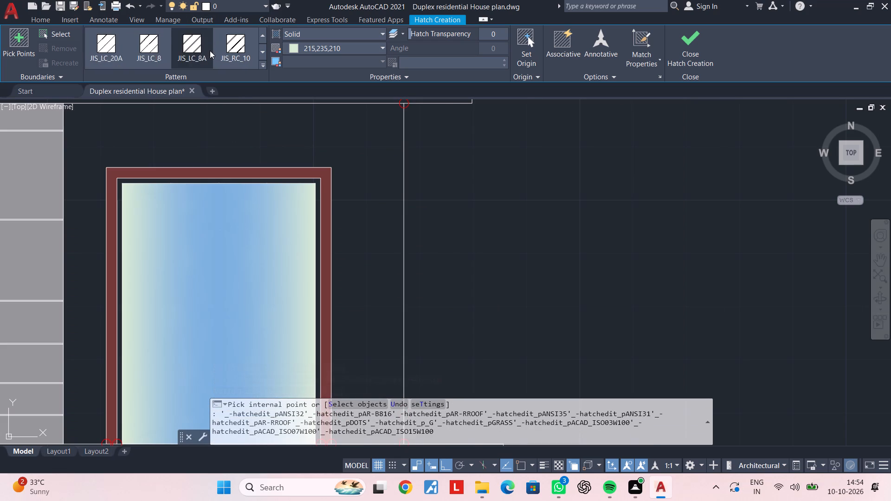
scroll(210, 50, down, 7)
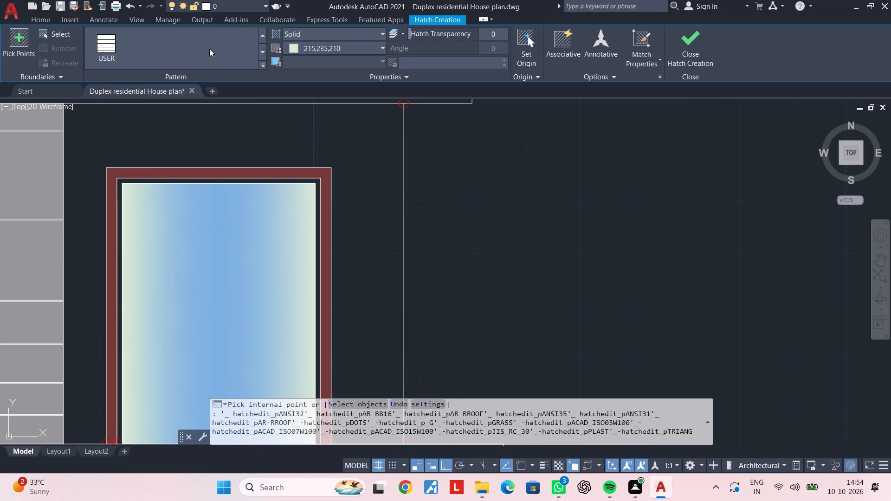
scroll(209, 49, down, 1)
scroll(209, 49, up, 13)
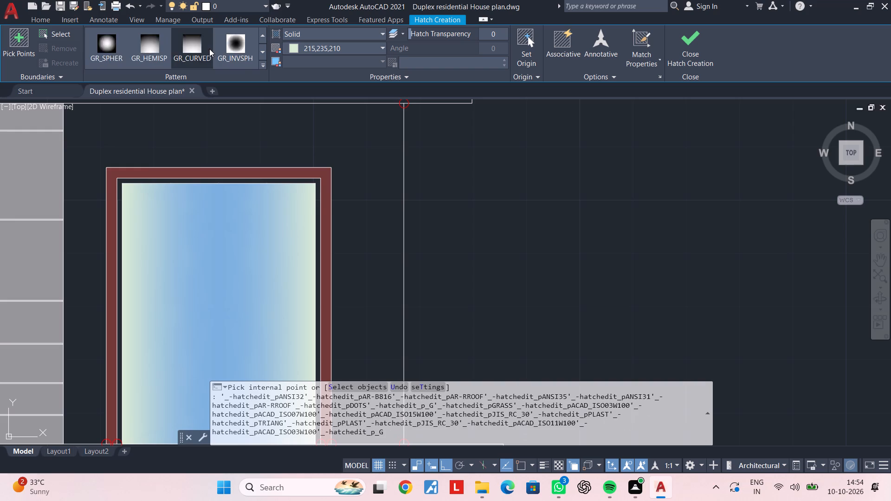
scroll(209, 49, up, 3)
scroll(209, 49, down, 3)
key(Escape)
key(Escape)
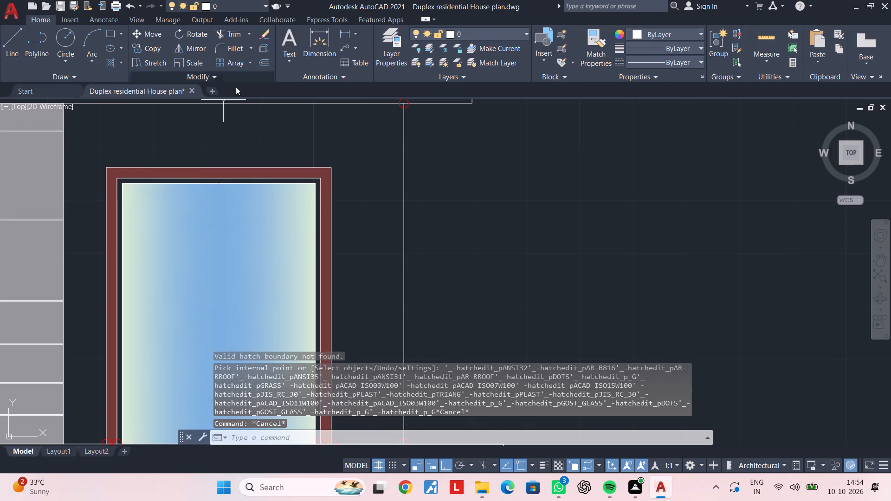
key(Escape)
Hatch the gap around the glass of the top-floor window with a solid fill in colour 215,235,210.
scroll(307, 176, up, 5)
click(327, 204)
key(Escape)
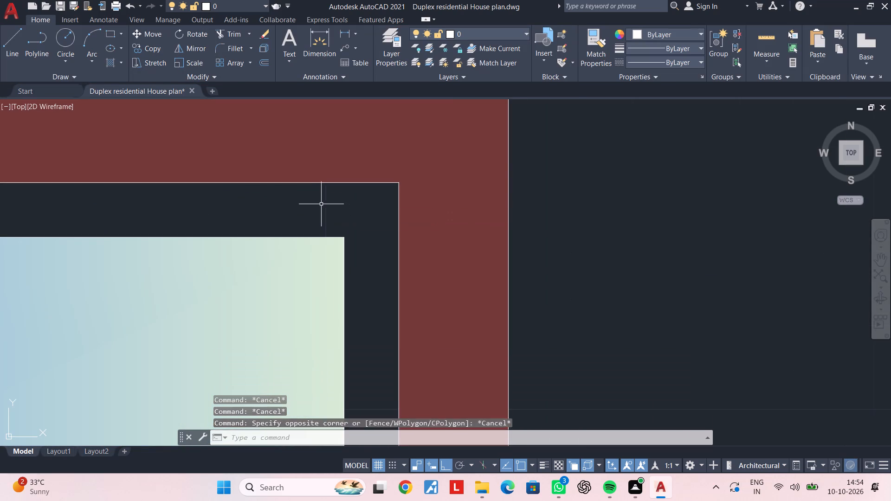
key(Escape)
text(H)
key(space)
click(317, 204)
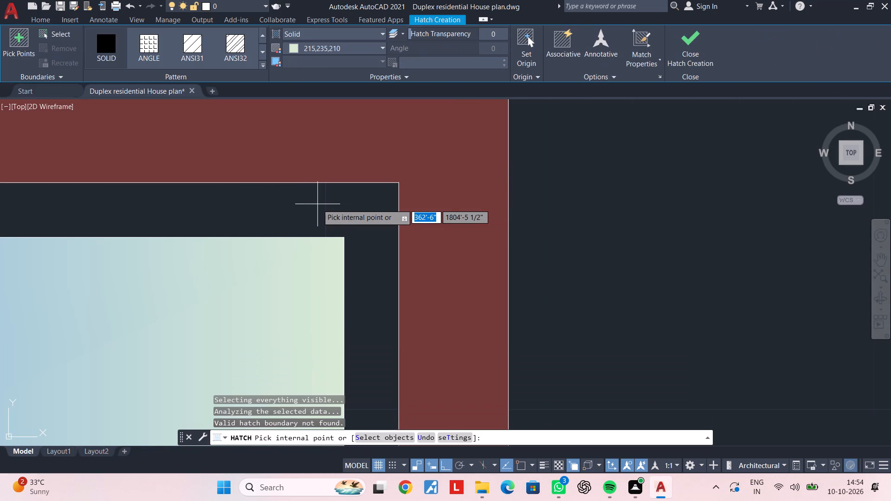
scroll(317, 204, down, 2)
click(317, 204)
scroll(317, 206, down, 2)
click(317, 206)
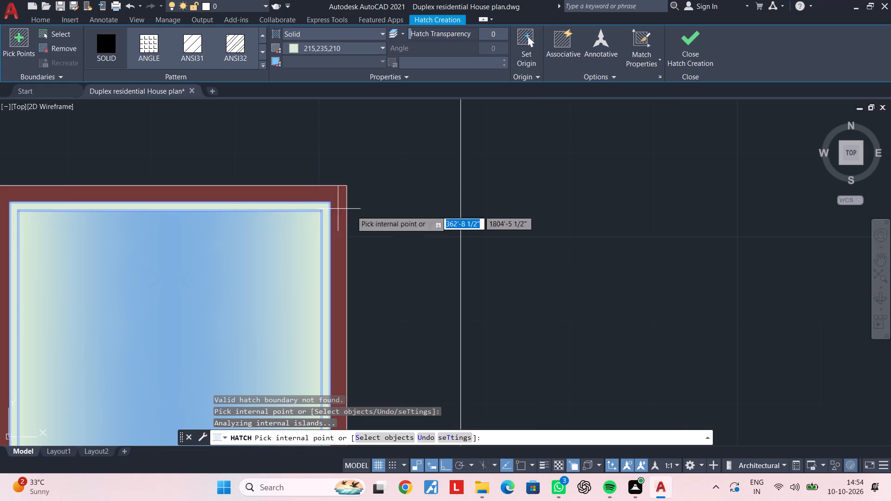
key(Escape)
Save the drawing with the completed window fills.
scroll(358, 212, down, 3)
middle_drag(369, 210, 352, 161)
key(Escape)
scroll(395, 214, down, 3)
middle_drag(398, 213, 353, 161)
key(Escape)
middle_drag(521, 233, 438, 219)
key(Escape)
key(Escape)
key(Escape)
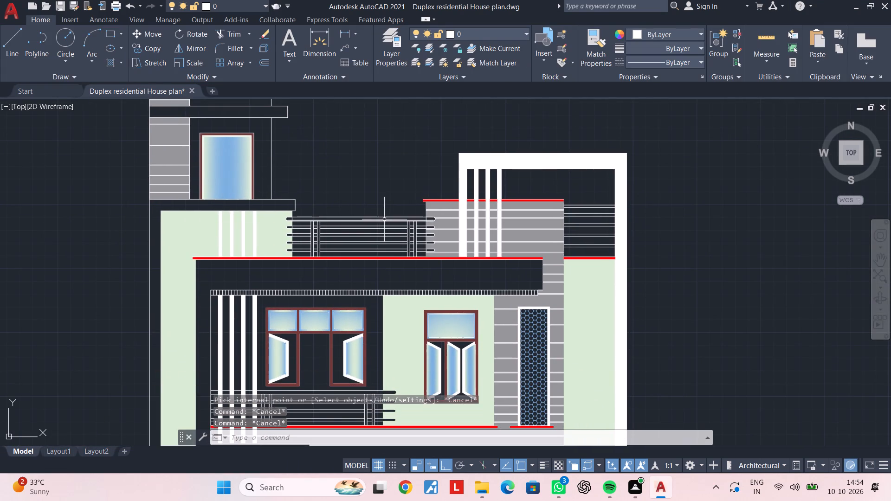
key(ctrl+s)
key(ctrl+s)
key(ctrl+s)
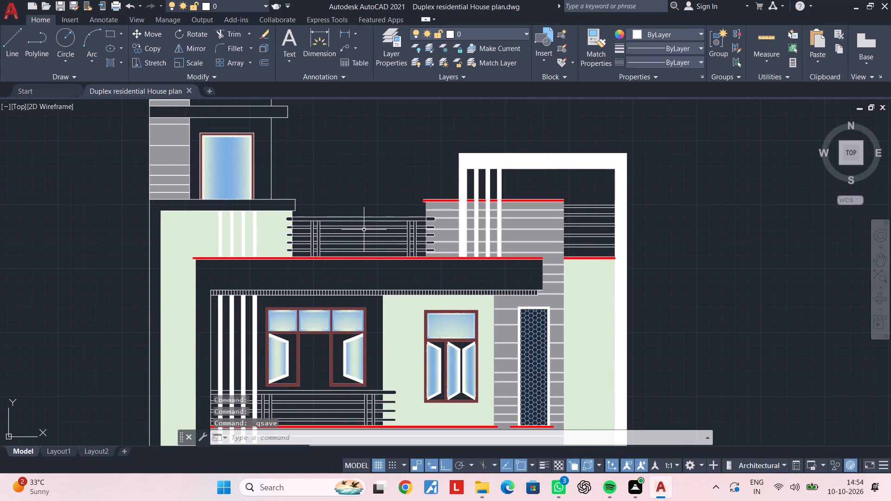
key(Escape)
key(Escape)
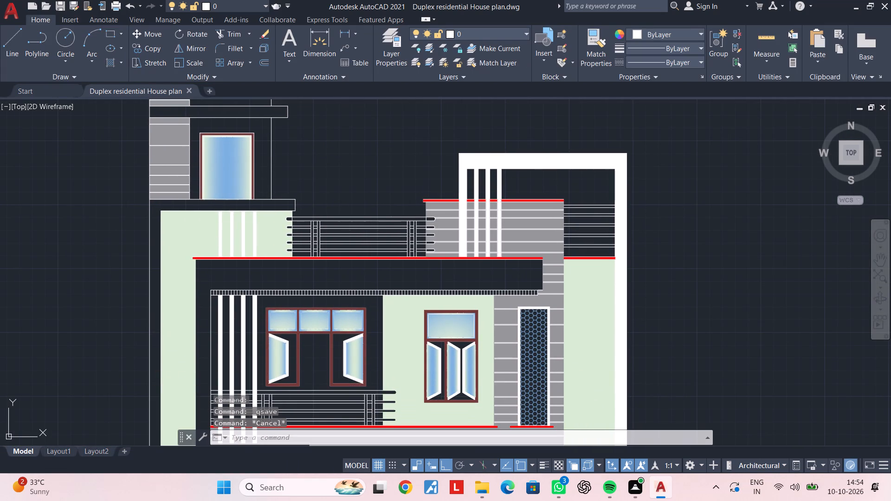
Check the full front elevation and save the drawing again.
key(Escape)
scroll(244, 241, down, 2)
middle_drag(243, 245, 232, 196)
key(Escape)
key(Escape)
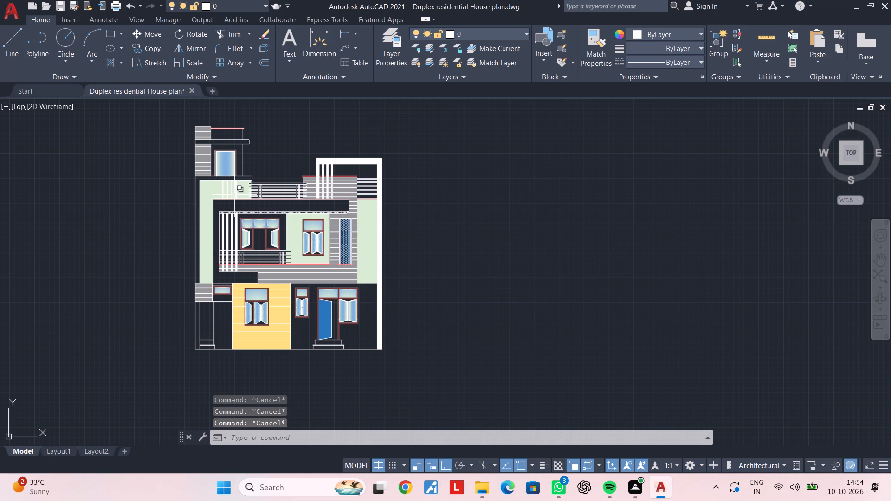
key(ctrl+s)
scroll(235, 196, up, 2)
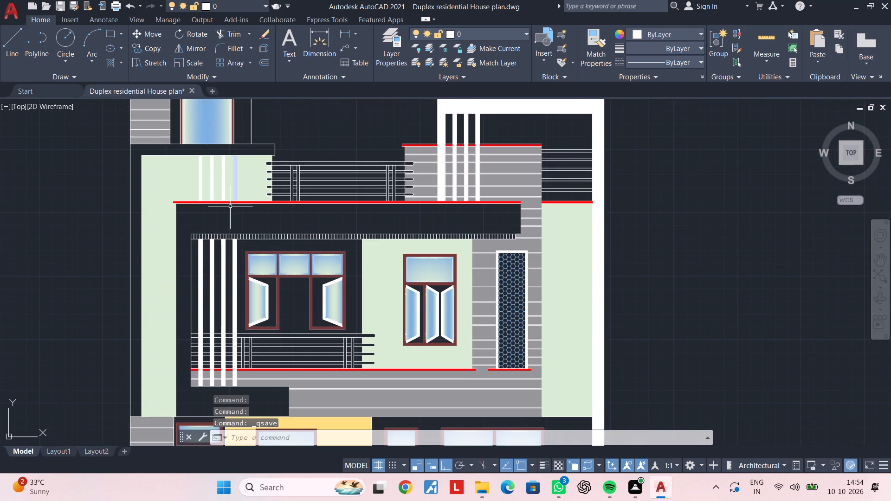
middle_drag(277, 259, 273, 229)
key(Escape)
scroll(336, 291, down, 2)
middle_drag(336, 291, 332, 265)
key(Escape)
middle_drag(321, 291, 320, 266)
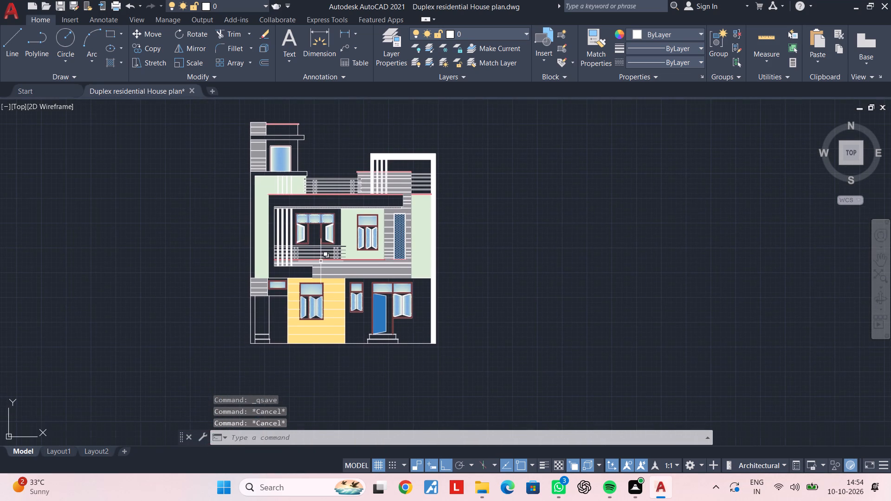
key(ctrl+s)
Examine the first-floor plan around the front bedroom, kitchen and staircase.
scroll(320, 270, down, 2)
middle_drag(321, 271, 314, 299)
key(Escape)
key(Escape)
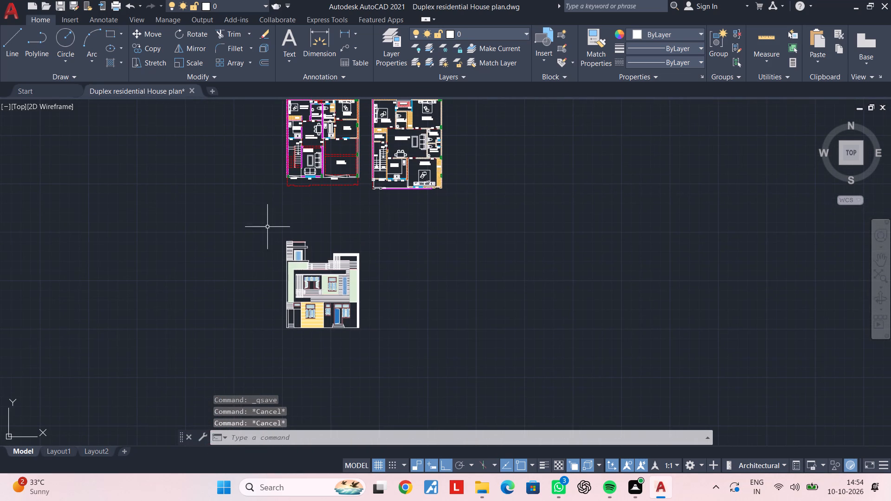
key(Escape)
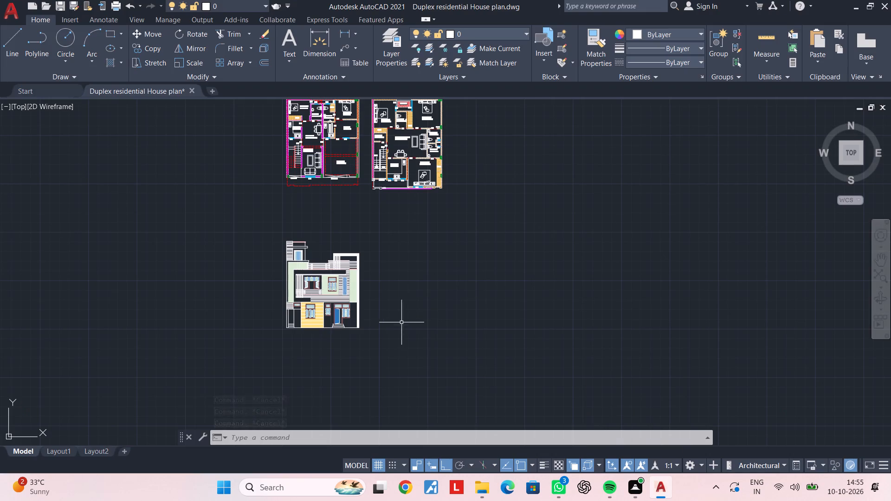
key(Escape)
key(Escape)
key(Escape)
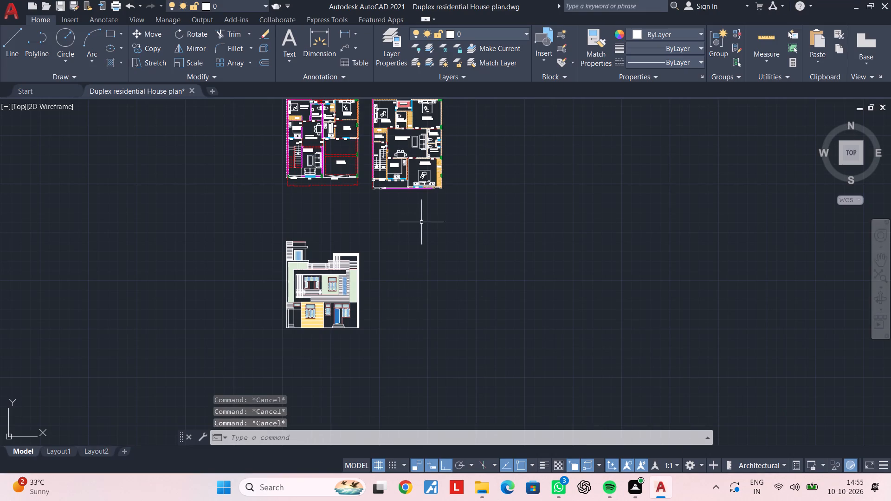
scroll(423, 198, up, 3)
middle_drag(423, 200, 425, 321)
scroll(473, 207, up, 2)
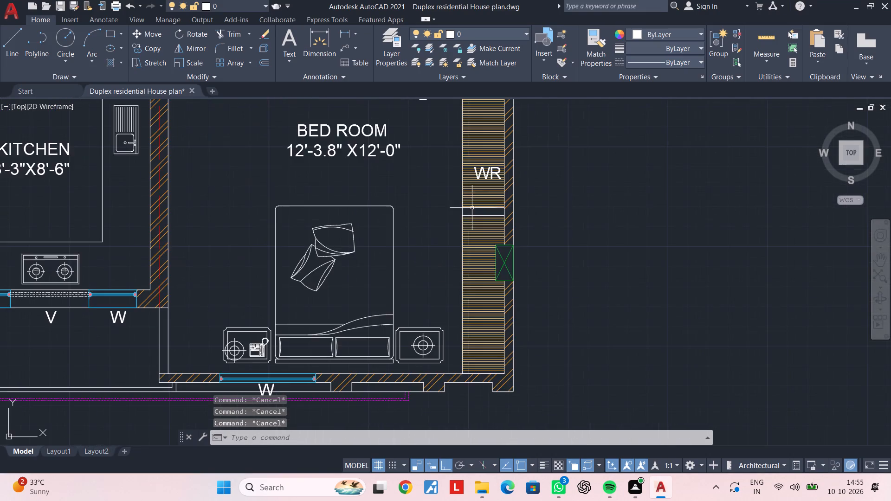
middle_drag(458, 216, 451, 315)
scroll(423, 293, up, 1)
middle_drag(423, 293, 484, 228)
scroll(478, 231, down, 1)
middle_drag(478, 231, 567, 180)
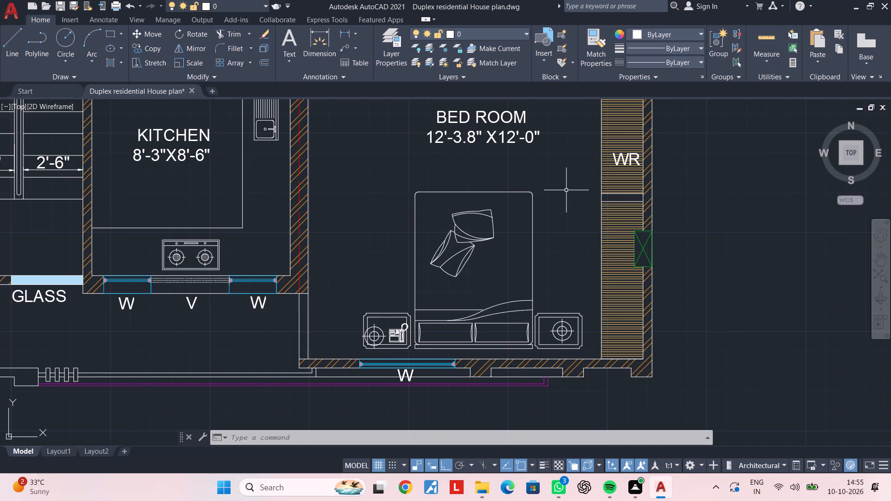
key(Escape)
key(Escape)
middle_drag(291, 203, 435, 238)
key(Escape)
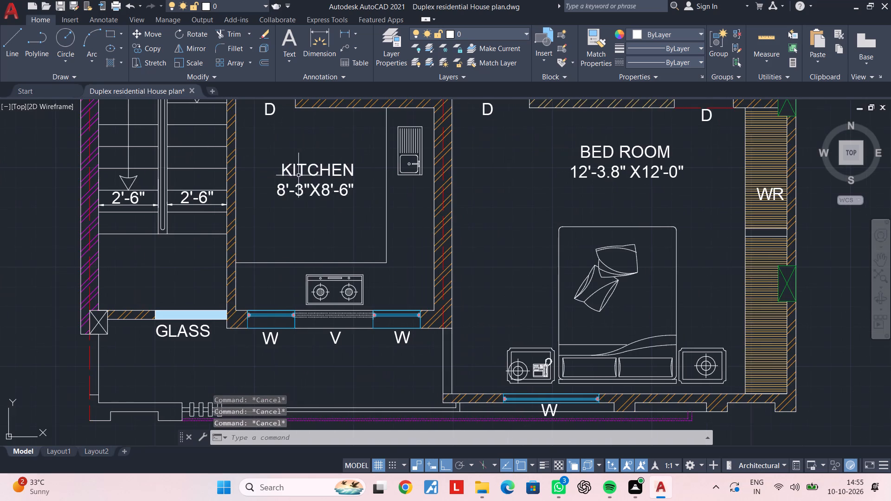
Copy the DRAWING room label from the ground-floor plan into the empty space just below the plan's front edge.
scroll(298, 175, down, 2)
middle_drag(298, 175, 309, 247)
key(Escape)
middle_drag(223, 208, 344, 218)
middle_drag(270, 161, 560, 194)
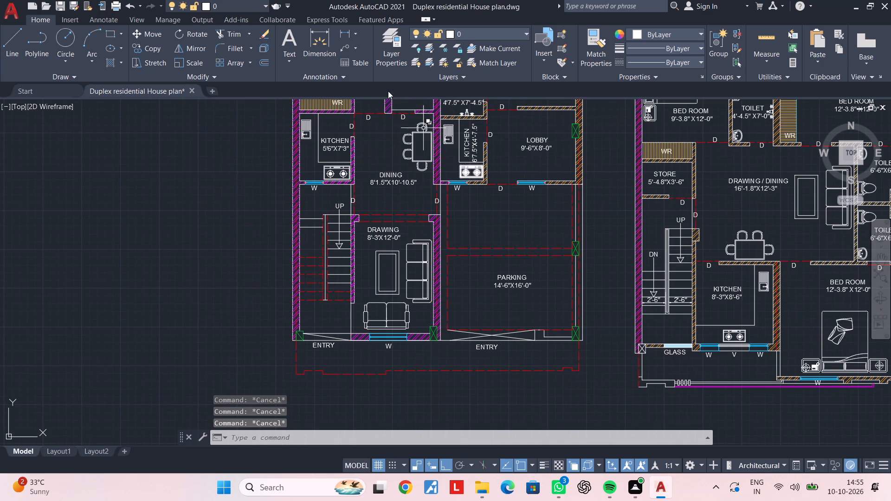
key(Escape)
scroll(394, 255, up, 1)
click(381, 224)
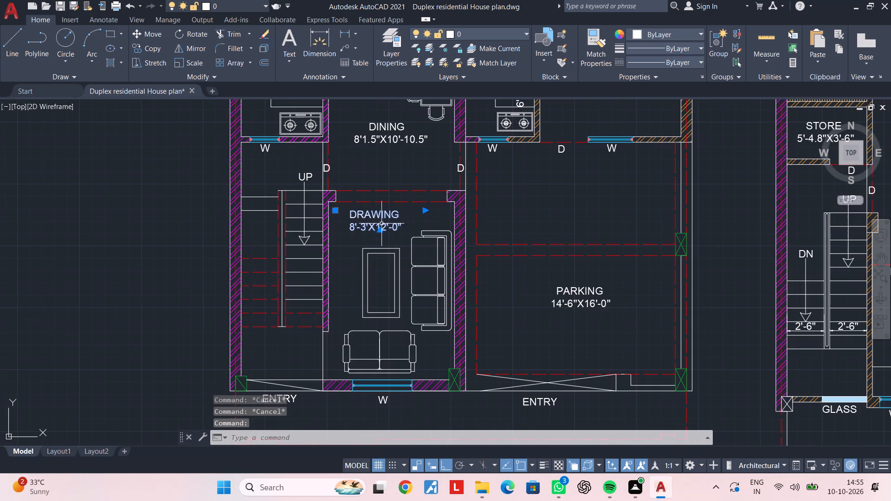
key(c)
key(o)
key(space)
click(376, 224)
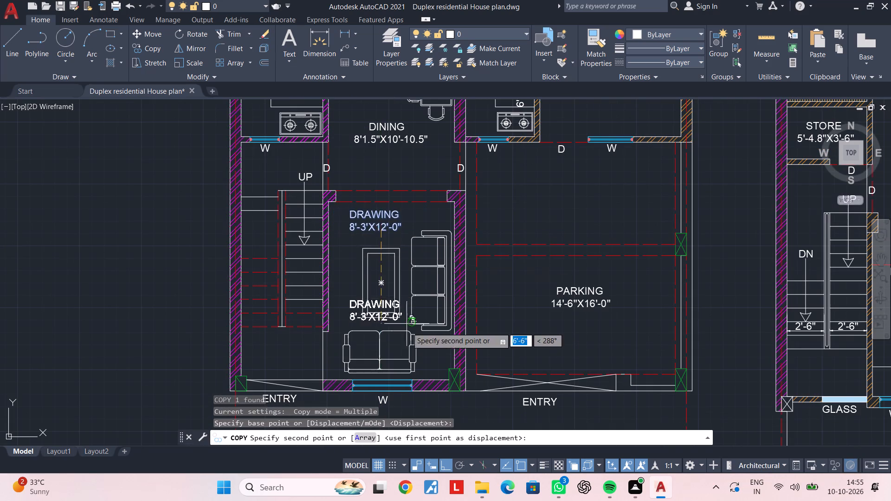
middle_drag(410, 338, 413, 153)
middle_drag(417, 300, 428, 241)
click(412, 245)
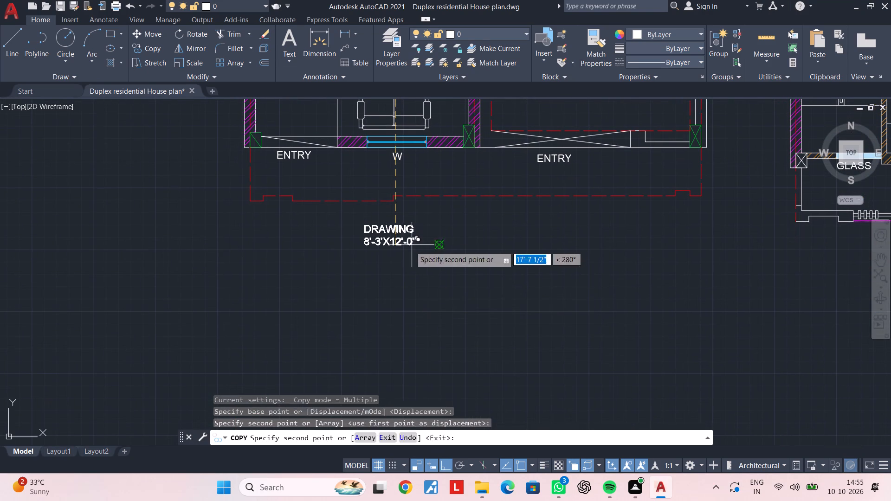
key(Escape)
Replace the copied label's text with GROUND FLOOR PLAN and widen its text box to 13'-11 1/2" so it fits on one line.
double_click(398, 244)
scroll(398, 244, up, 2)
drag(440, 236, 355, 212)
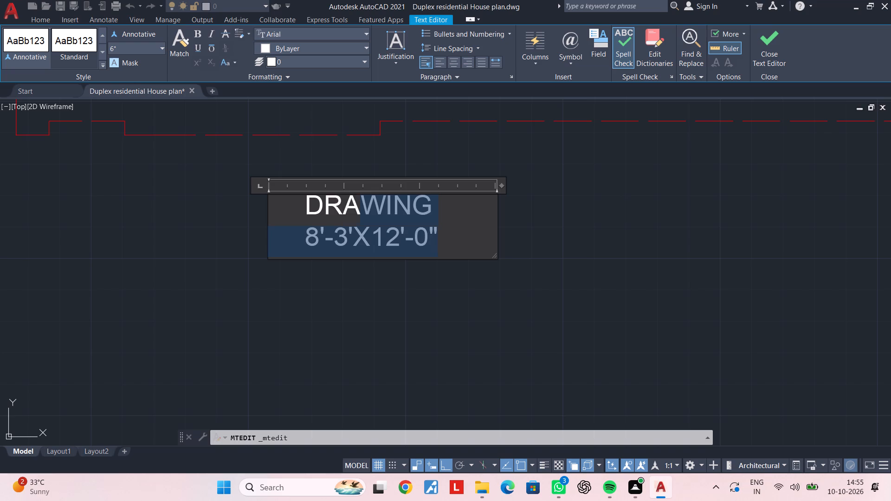
drag(355, 212, 298, 193)
key(BackSpace)
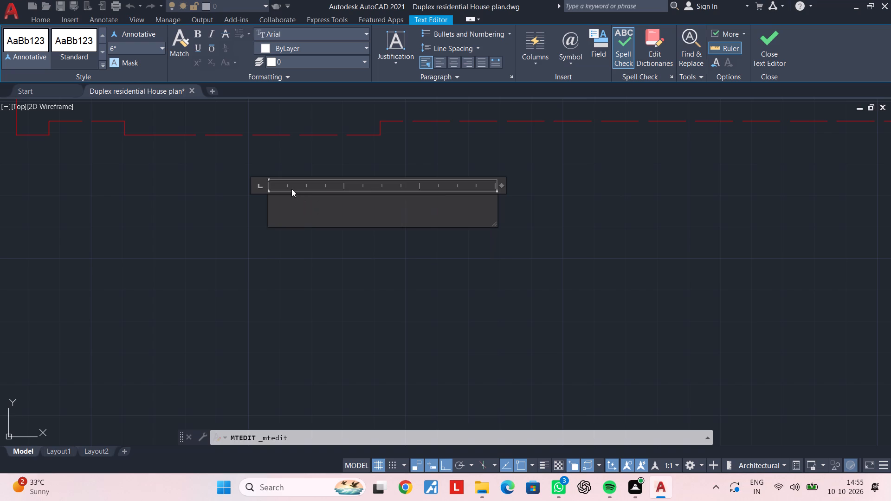
text(GROUND FLOOR PLS)
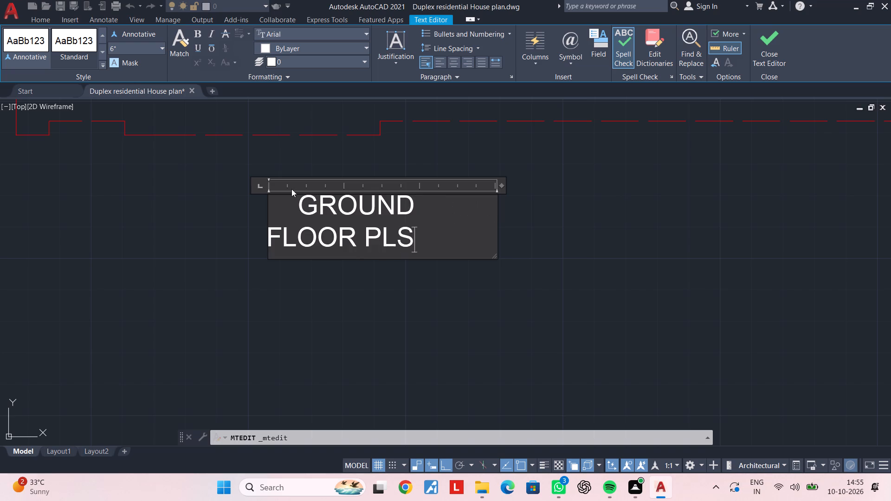
key(BackSpace)
text(AN)
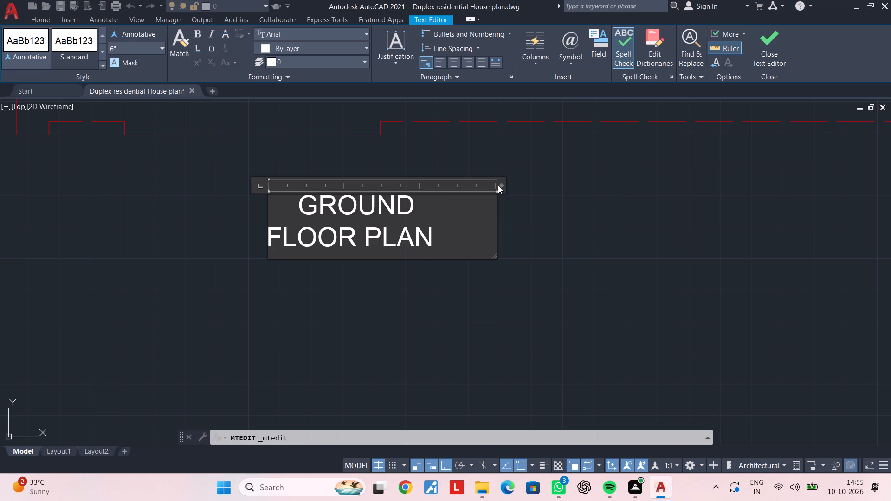
drag(503, 184, 757, 191)
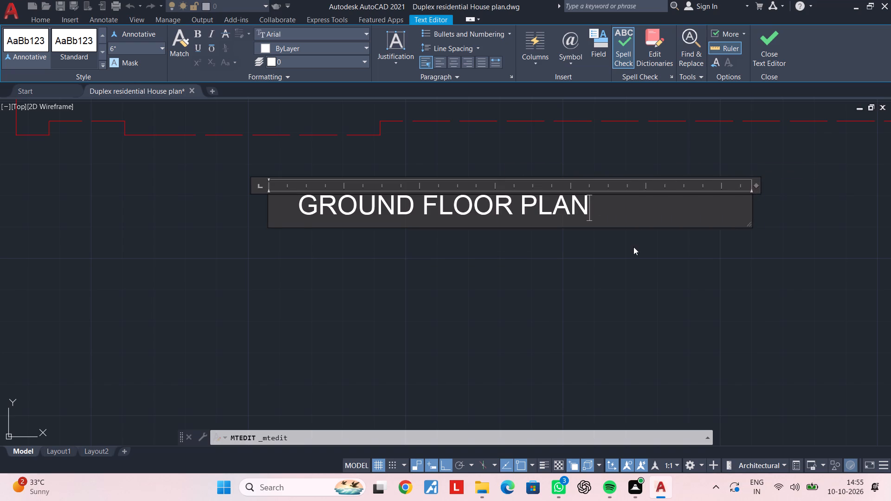
middle_drag(622, 260, 407, 313)
drag(540, 238, 553, 238)
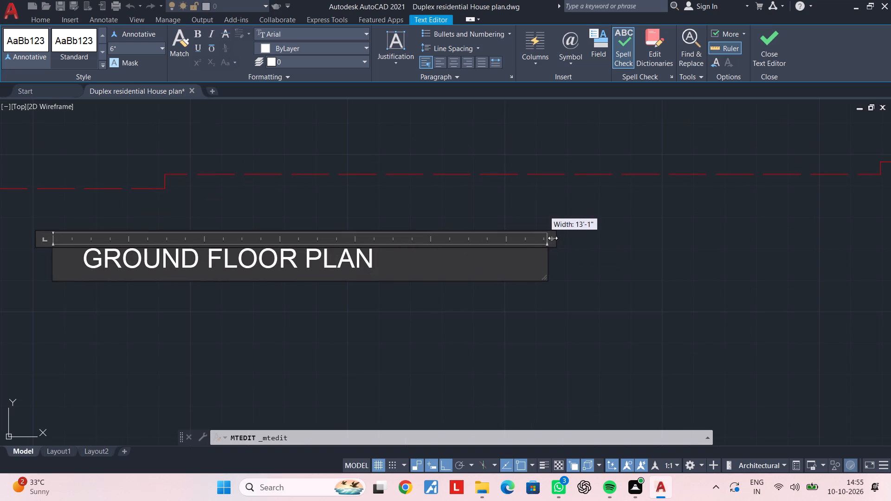
drag(553, 238, 583, 238)
click(452, 329)
Set the text height of the GROUND FLOOR PLAN label to 1'.
scroll(452, 329, down, 5)
middle_drag(439, 327, 459, 277)
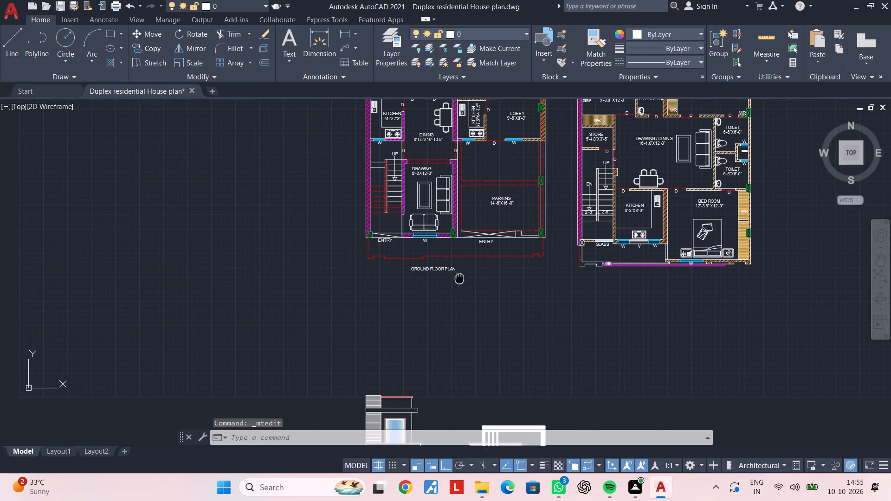
key(Escape)
click(449, 266)
right_click(449, 266)
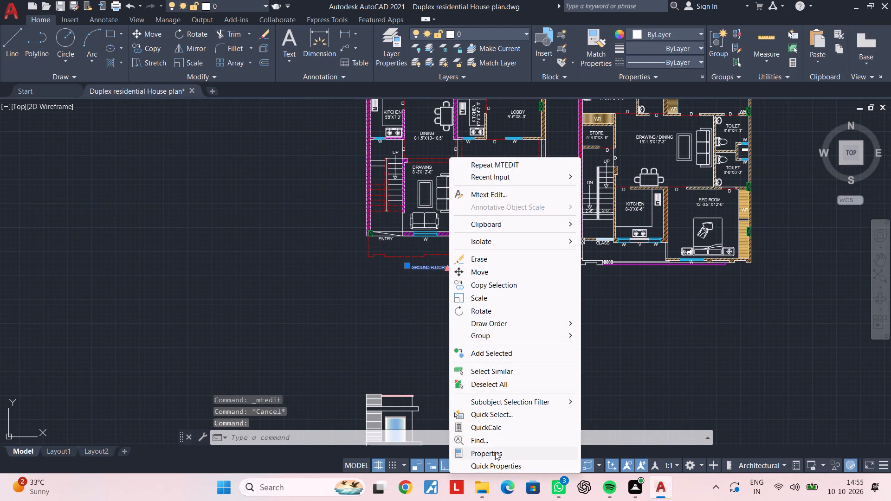
click(495, 452)
click(138, 283)
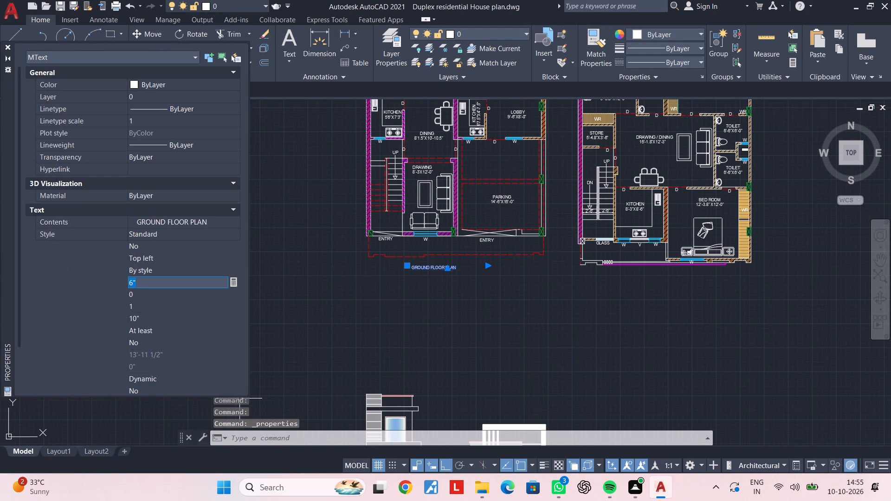
key(BackSpace)
text(1')
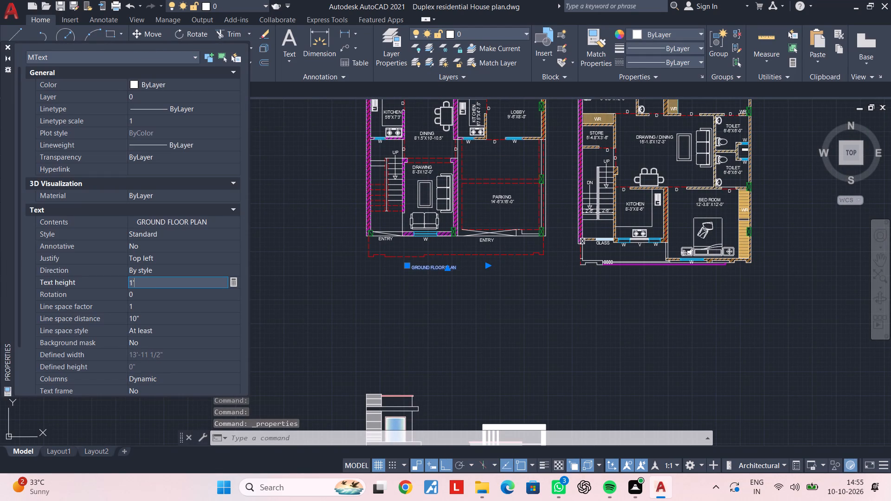
key(Return)
click(8, 48)
key(Escape)
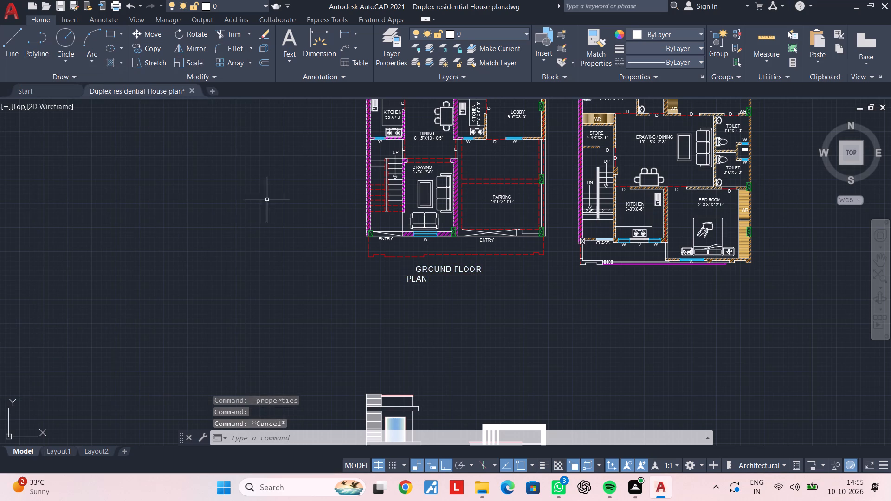
key(Escape)
Widen the GROUND FLOOR PLAN label's text box so the enlarged text fits on one line.
double_click(426, 267)
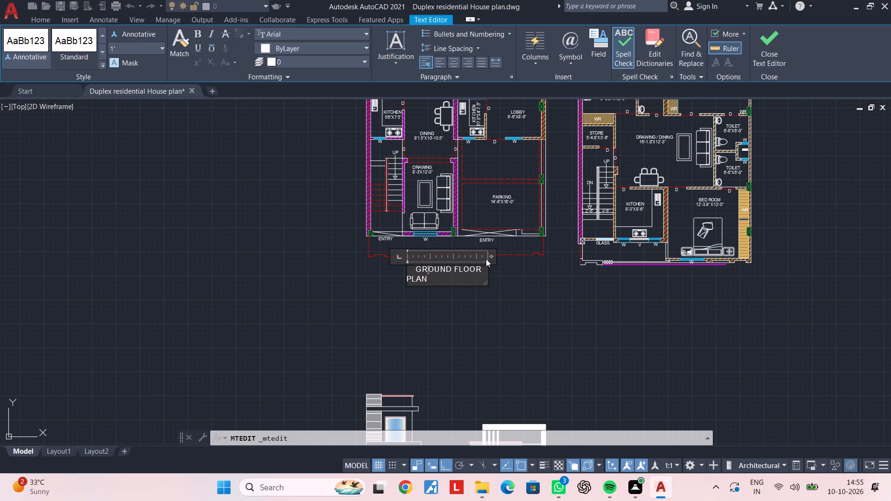
drag(493, 257, 520, 257)
click(487, 304)
key(Escape)
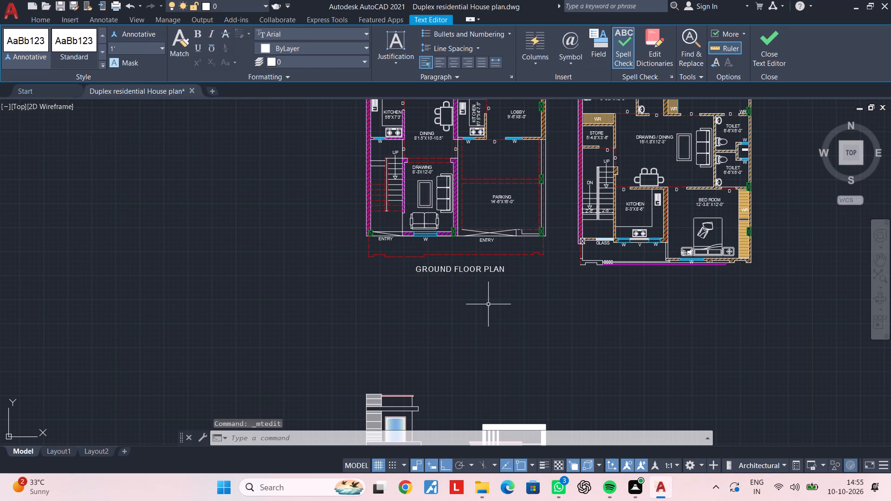
Copy the GROUND FLOOR PLAN label to just below the first-floor plan's front edge, with ortho mode off.
scroll(517, 290, down, 1)
middle_drag(517, 290, 405, 274)
key(Escape)
click(393, 257)
text(CO)
key(space)
click(372, 259)
scroll(517, 286, up, 2)
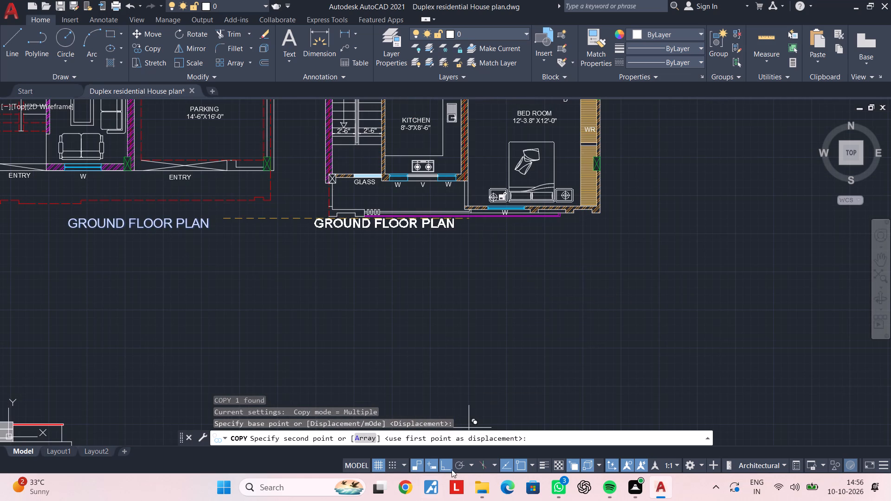
click(452, 469)
click(545, 232)
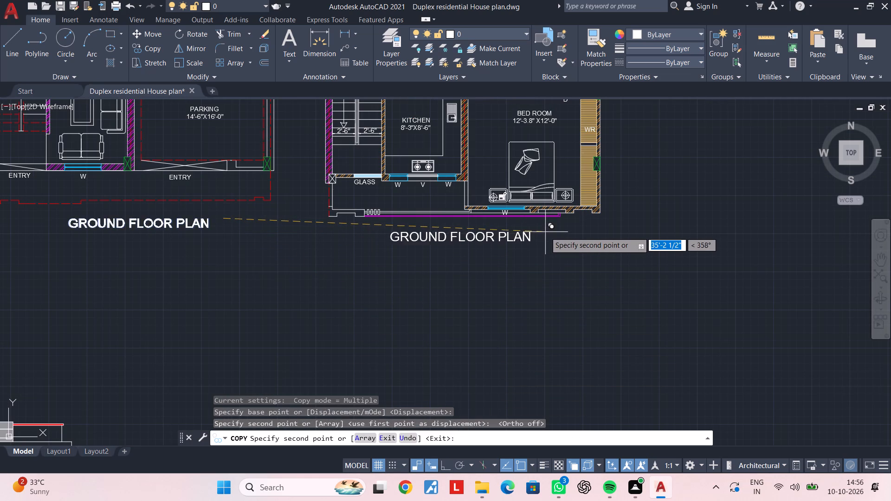
key(Escape)
Change GROUND to FIRST in the copied label so it reads FIRST FLOOR PLAN.
scroll(509, 235, up, 2)
double_click(505, 241)
middle_drag(409, 263, 606, 263)
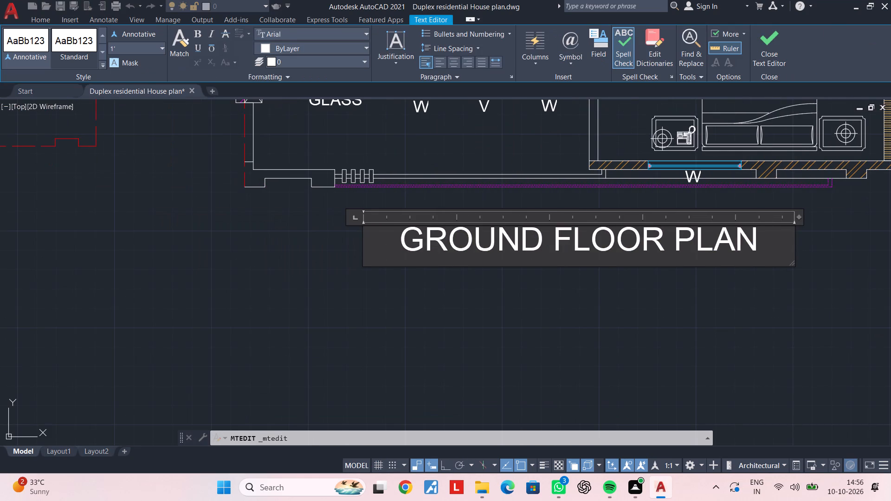
drag(546, 244, 378, 246)
key(BackSpace)
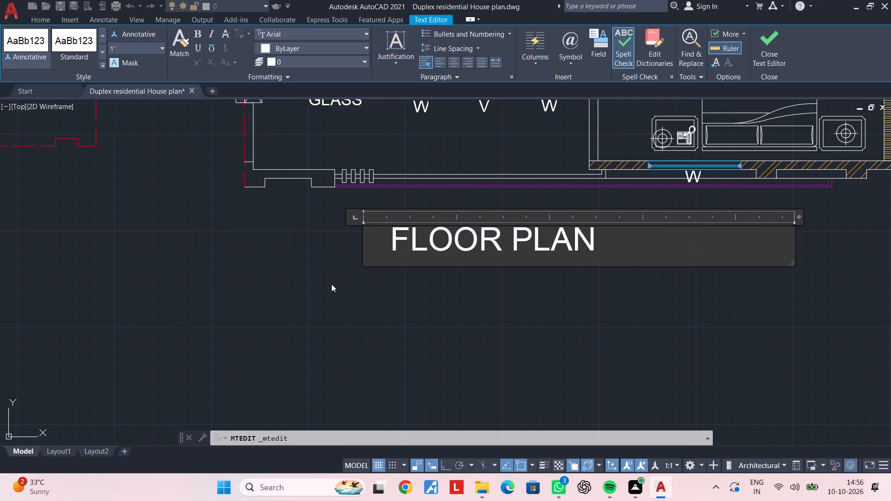
text(FIRST)
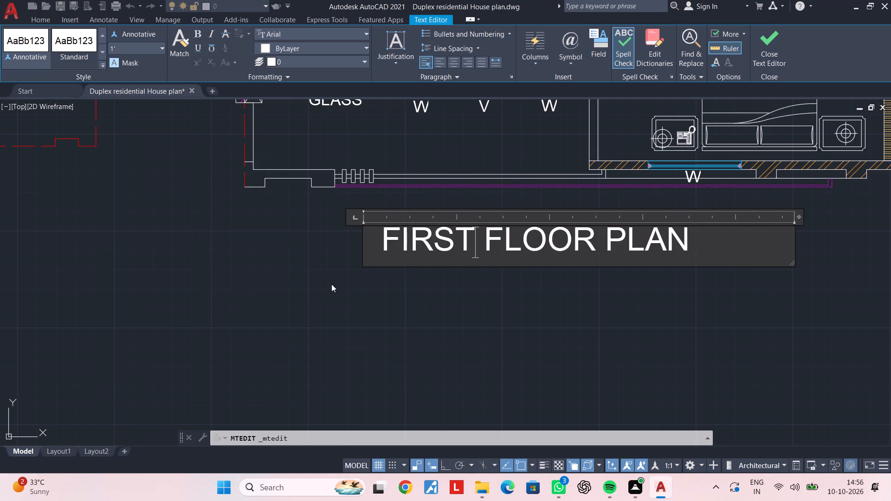
click(416, 348)
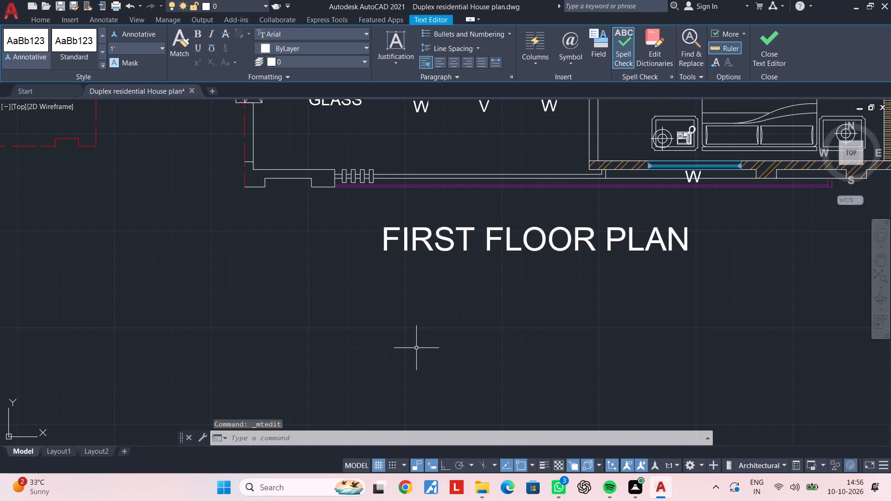
Move the GROUND FLOOR PLAN label straight down, slightly farther from the ground-floor plan.
scroll(416, 348, down, 3)
middle_drag(396, 332, 561, 278)
middle_drag(471, 292, 497, 276)
scroll(488, 249, up, 1)
click(518, 225)
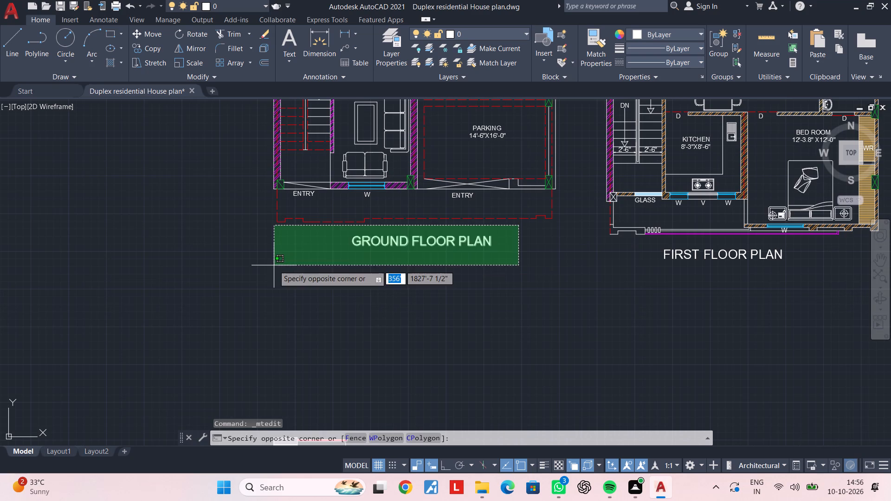
click(274, 265)
key(m)
key(space)
scroll(413, 246, up, 2)
click(422, 244)
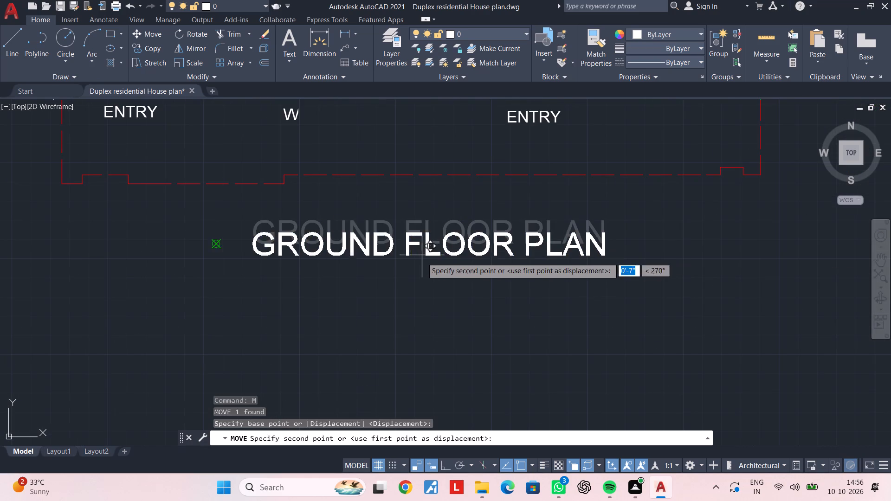
click(423, 276)
Copy the entire front elevation into the empty space well to the right of the original.
scroll(462, 281, down, 3)
middle_drag(479, 285, 412, 258)
key(Escape)
key(Escape)
middle_drag(430, 265, 433, 227)
key(Escape)
key(Escape)
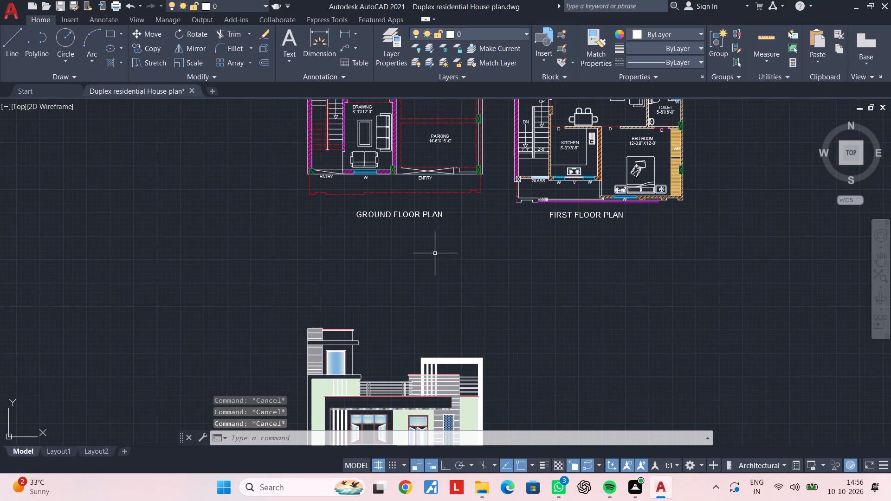
middle_drag(435, 254, 434, 211)
key(Escape)
key(Escape)
scroll(455, 258, down, 2)
middle_drag(453, 247, 408, 204)
key(Escape)
click(318, 218)
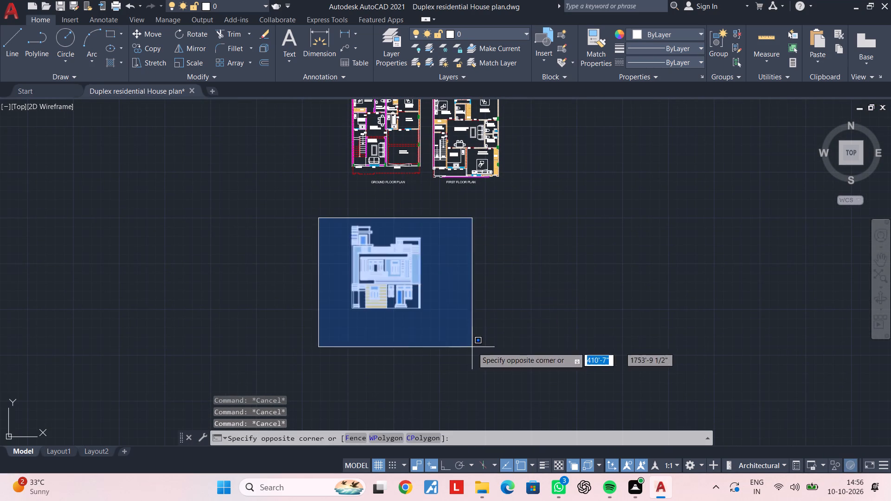
click(487, 355)
key(c)
text(O)
key(space)
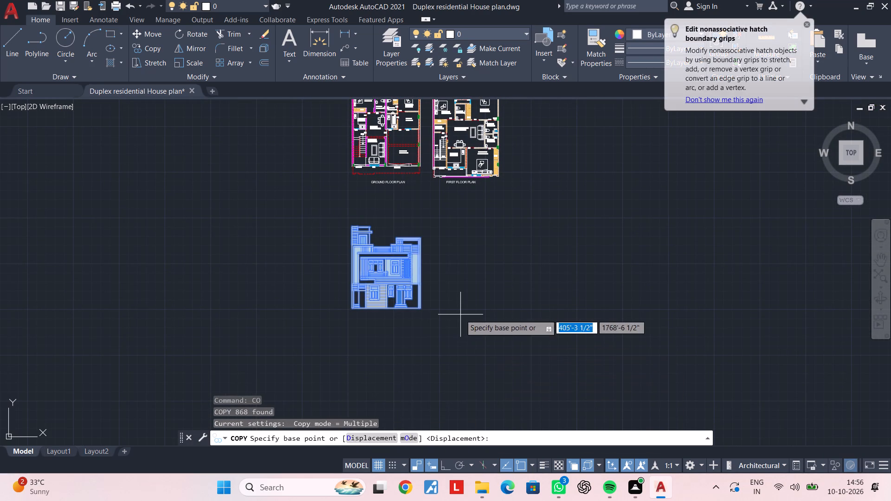
click(457, 313)
scroll(577, 312, down, 1)
middle_drag(578, 312, 523, 314)
click(616, 307)
key(Escape)
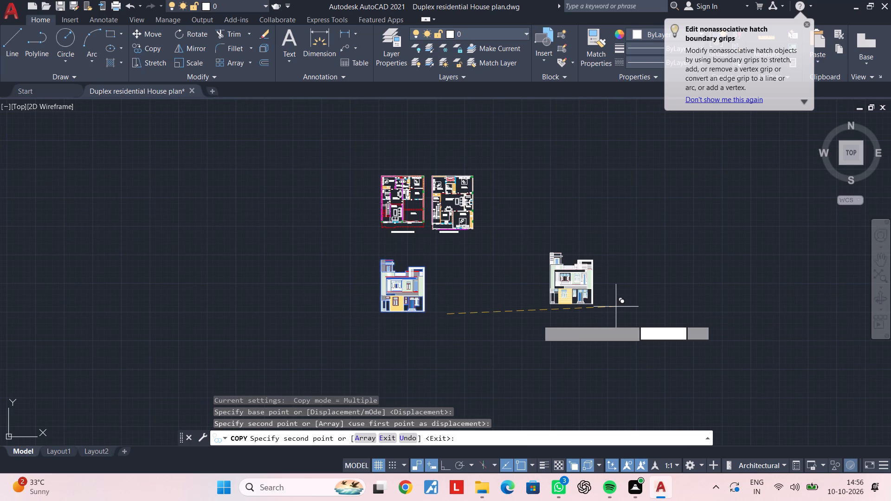
key(Escape)
key(Escape)
Delete the original front elevation beneath the ground-floor plan.
click(443, 254)
click(346, 326)
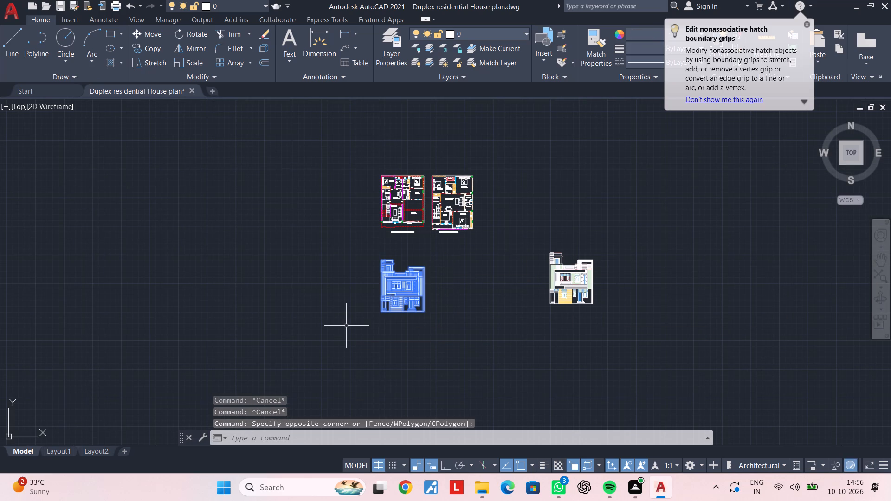
key(Delete)
Copy the remaining front elevation into the space directly below the FIRST FLOOR PLAN label.
middle_drag(476, 281, 427, 296)
scroll(456, 284, up, 1)
drag(478, 217, 487, 230)
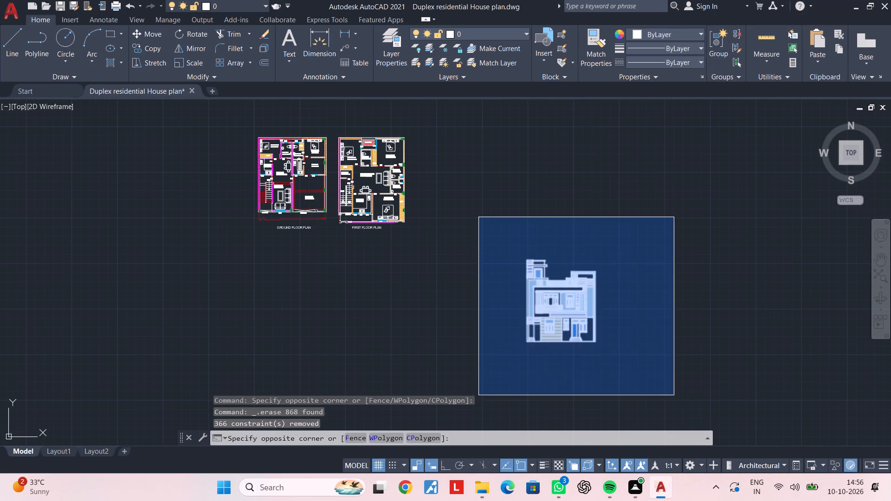
click(674, 395)
key(c)
key(o)
key(space)
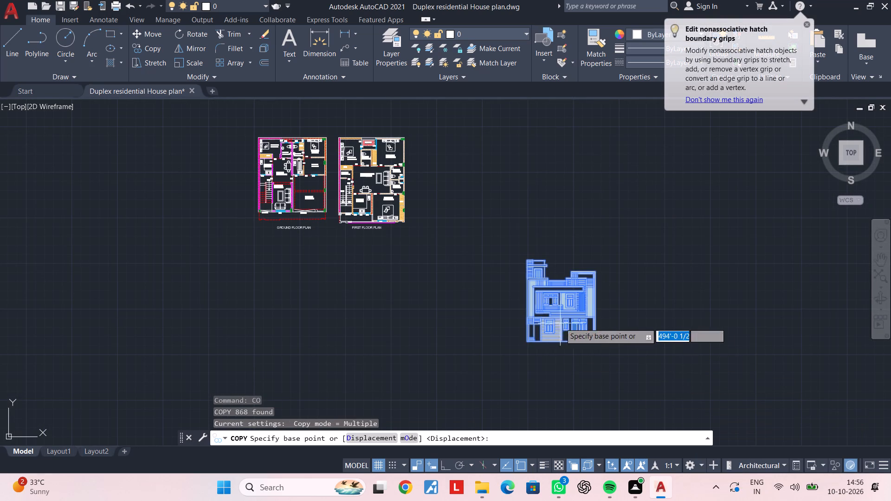
click(561, 315)
middle_drag(405, 311, 491, 354)
scroll(409, 344, up, 2)
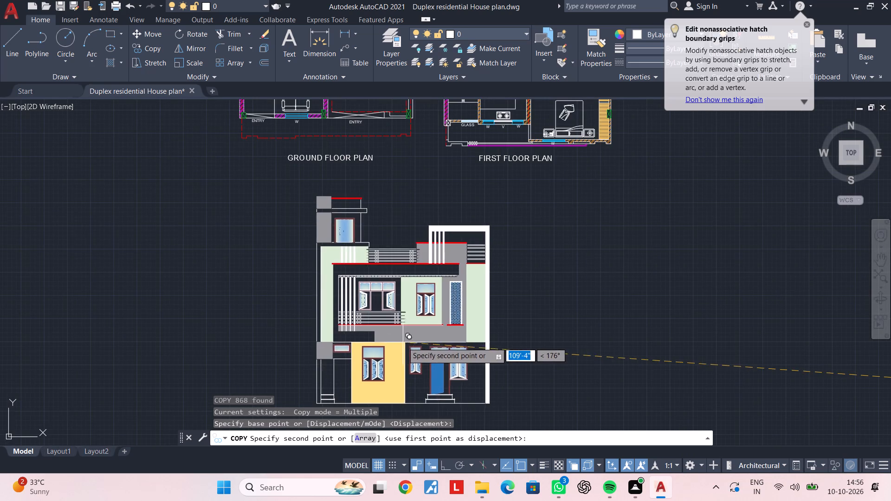
middle_drag(420, 350, 340, 350)
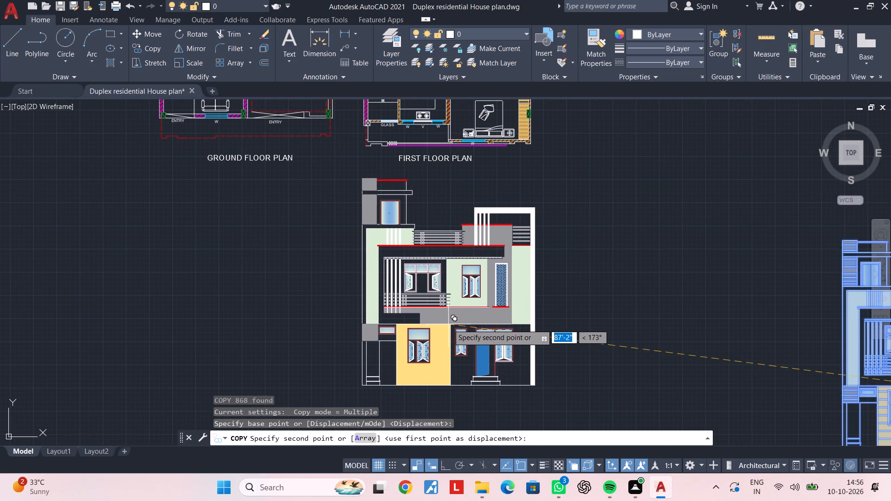
click(449, 338)
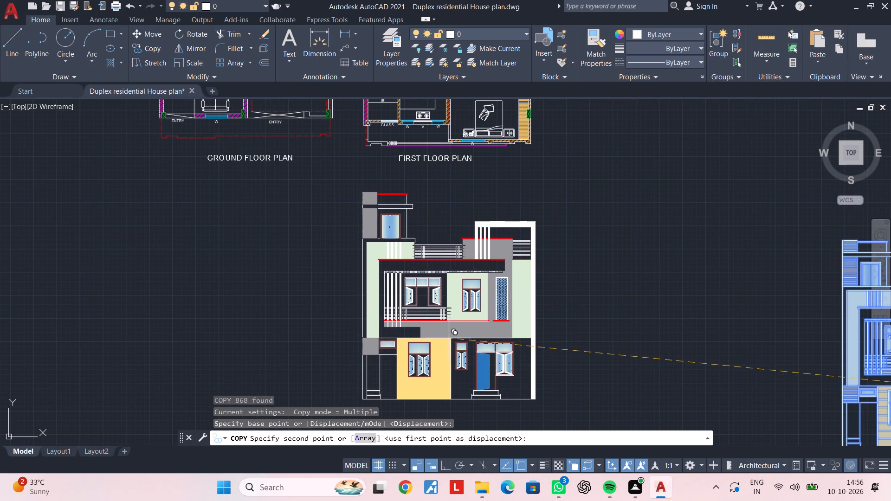
scroll(533, 343, down, 1)
middle_drag(540, 344, 448, 278)
key(Escape)
key(Escape)
key(Escape)
key(Escape)
Delete the spare front elevation standing far to the right of the plans.
click(587, 181)
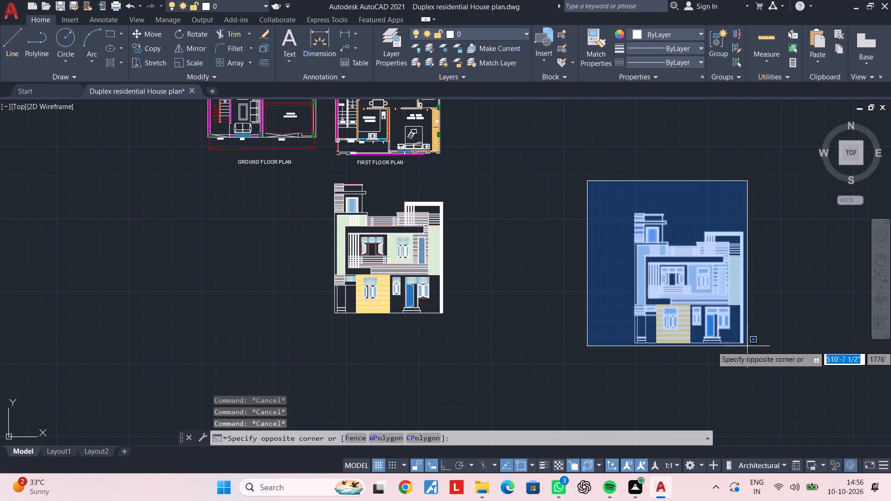
click(777, 356)
key(Delete)
middle_drag(504, 342, 600, 356)
key(Escape)
key(Escape)
Copy the GROUND FLOOR PLAN label to a centred position just below the front elevation's base line.
middle_drag(518, 341, 522, 334)
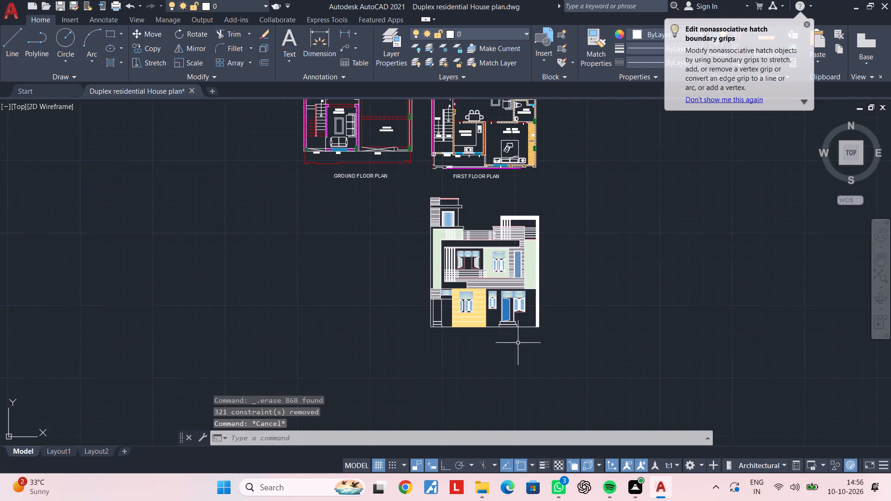
middle_drag(522, 334, 531, 307)
key(Escape)
key(Escape)
middle_drag(376, 184, 377, 220)
scroll(386, 186, up, 1)
click(400, 172)
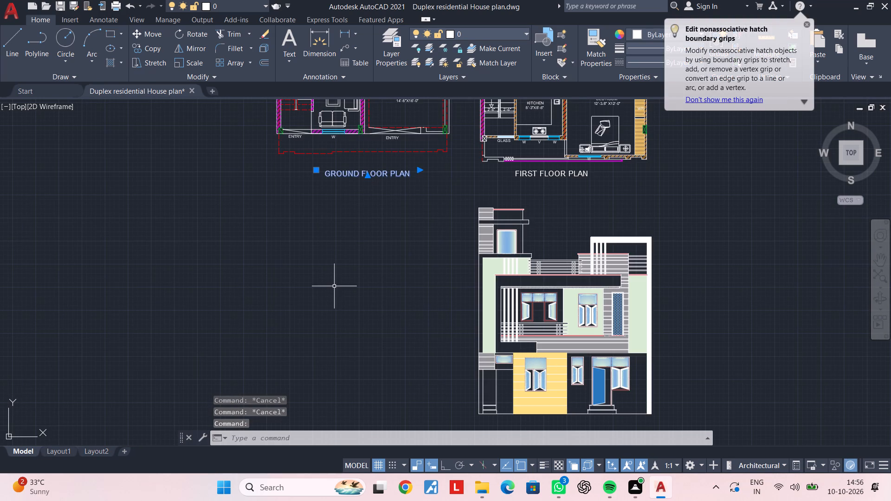
key(c)
text(O)
key(space)
click(358, 173)
middle_drag(404, 275, 368, 108)
scroll(496, 275, up, 1)
click(447, 263)
key(Escape)
key(Escape)
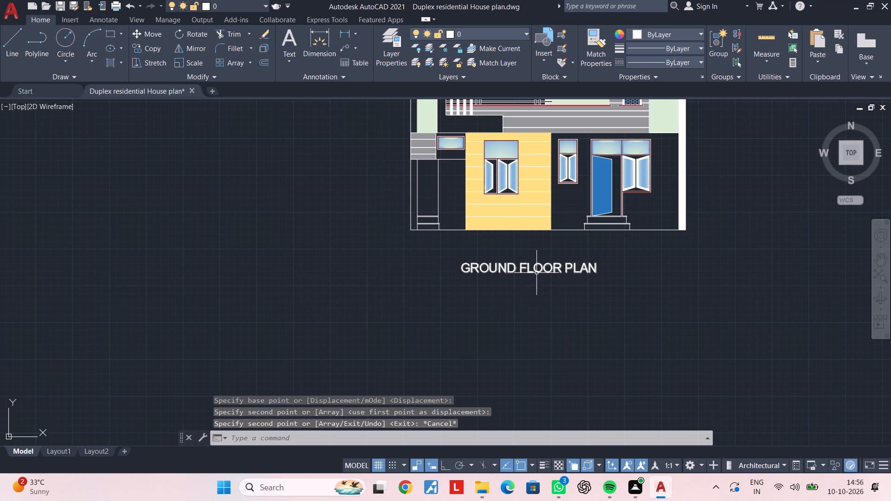
Change the text of the copied GROUND FLOOR PLAN label beneath the front elevation to FRONT ELEVATION.
double_click(536, 273)
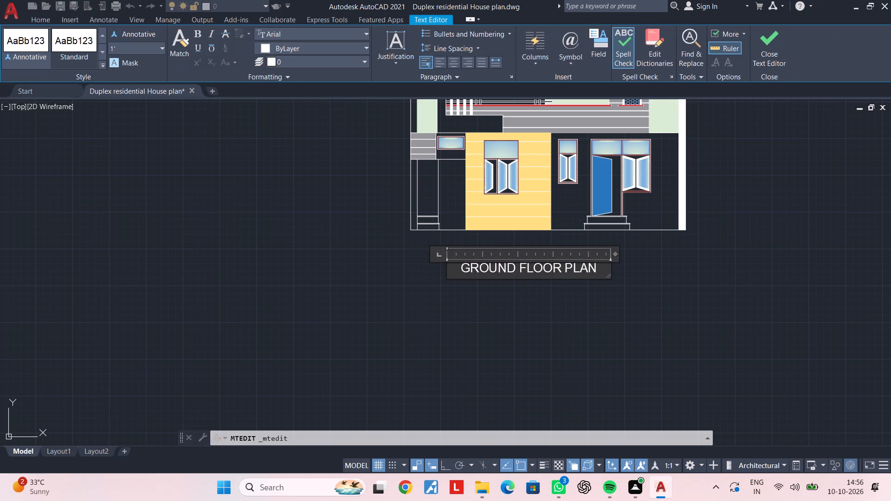
scroll(592, 309, up, 2)
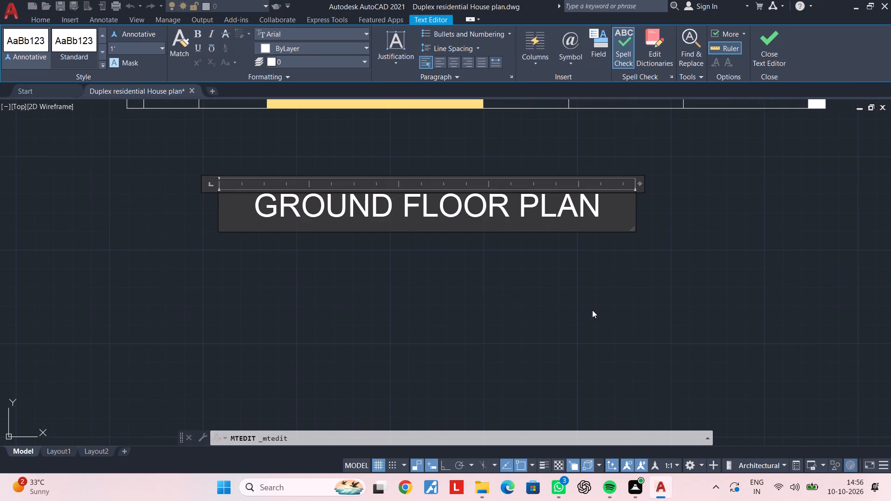
drag(612, 208, 255, 212)
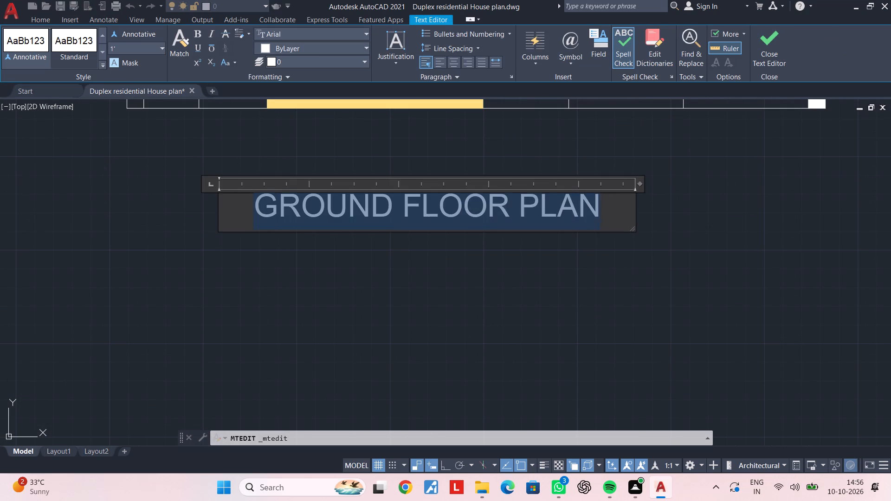
key(BackSpace)
text(FRONT ELEVATIOM)
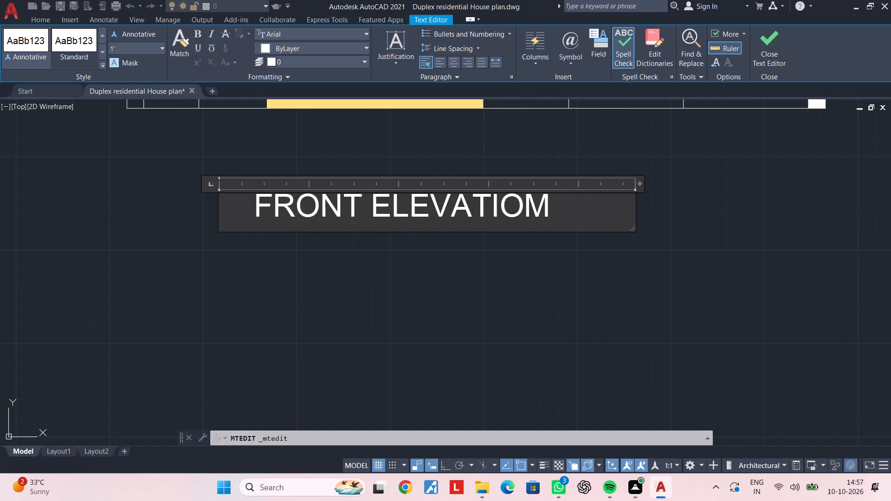
key(BackSpace)
text(NM)
key(BackSpace)
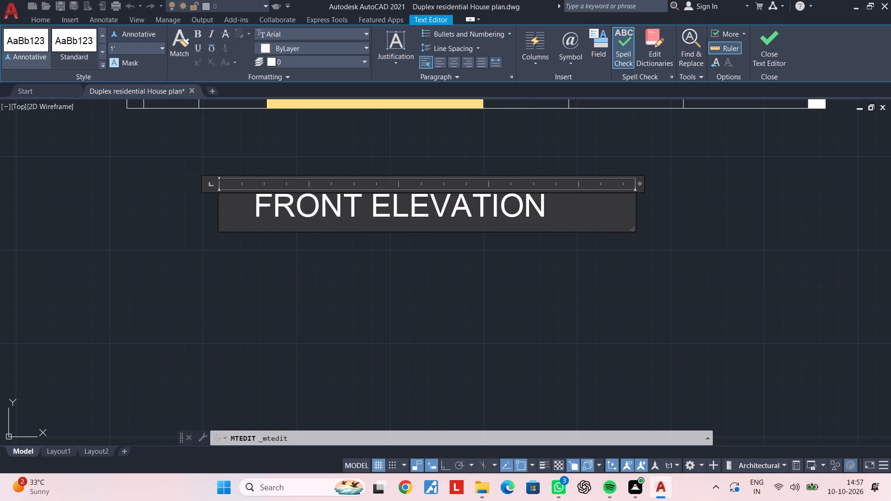
key(BackSpace)
key(n)
click(263, 288)
scroll(263, 288, down, 3)
middle_drag(294, 288, 413, 289)
key(Escape)
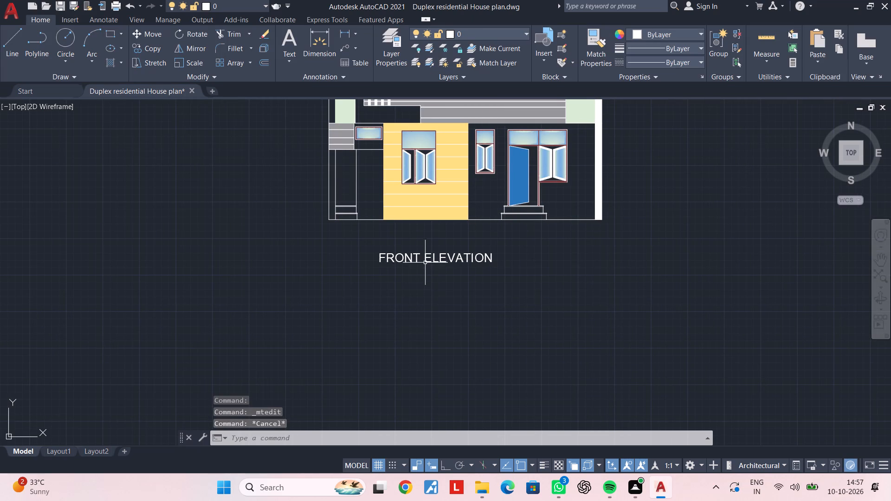
Move the FRONT ELEVATION label up about 1'-11", closer to the elevation's base line.
click(425, 263)
text(M)
key(space)
scroll(425, 262, up, 1)
click(425, 258)
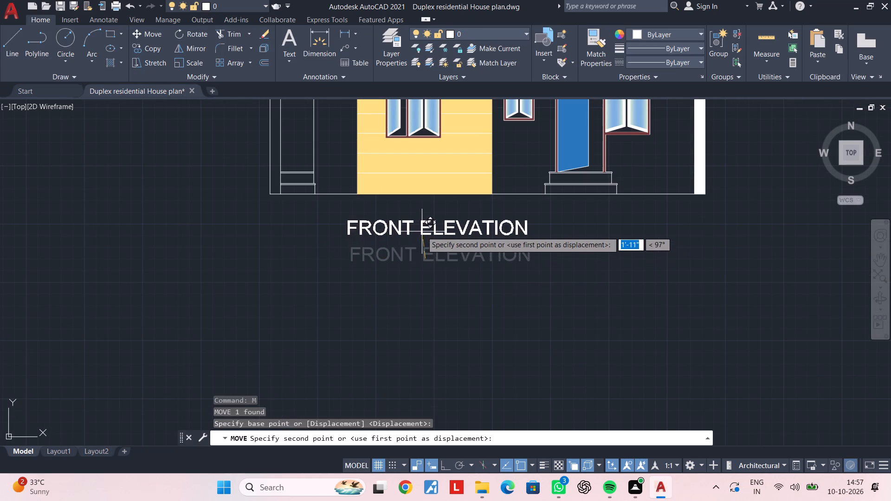
click(422, 231)
Save the drawing with both floor plans and the front elevation in view.
scroll(421, 232, down, 3)
middle_drag(425, 300, 431, 316)
middle_drag(330, 254, 364, 373)
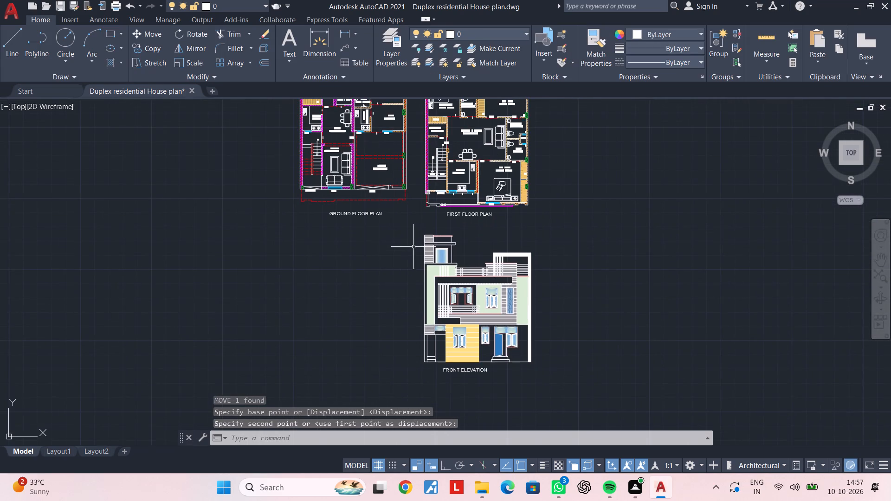
middle_drag(368, 248, 384, 218)
key(Escape)
scroll(407, 256, down, 1)
middle_drag(407, 256, 376, 297)
key(ctrl+s)
key(ctrl+s)
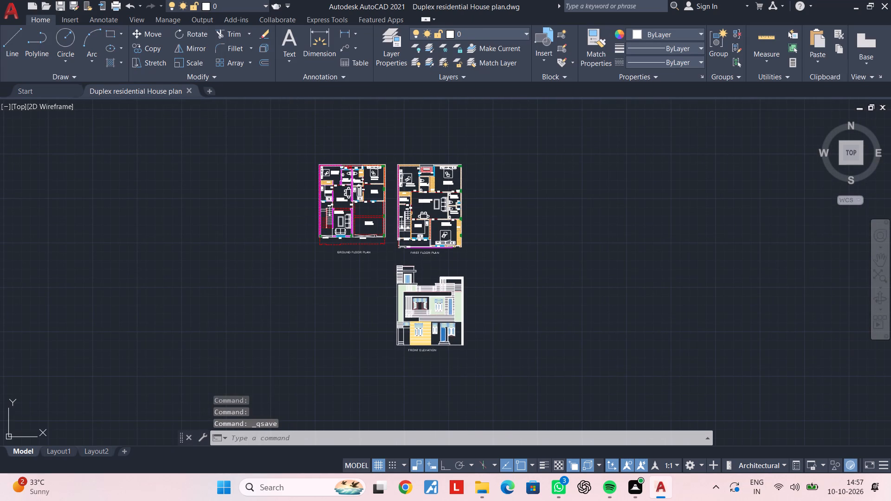
key(ctrl+s)
Set up a plot using the previous plot settings, with a window enclosing both floor plans and the front elevation.
middle_drag(373, 286, 338, 278)
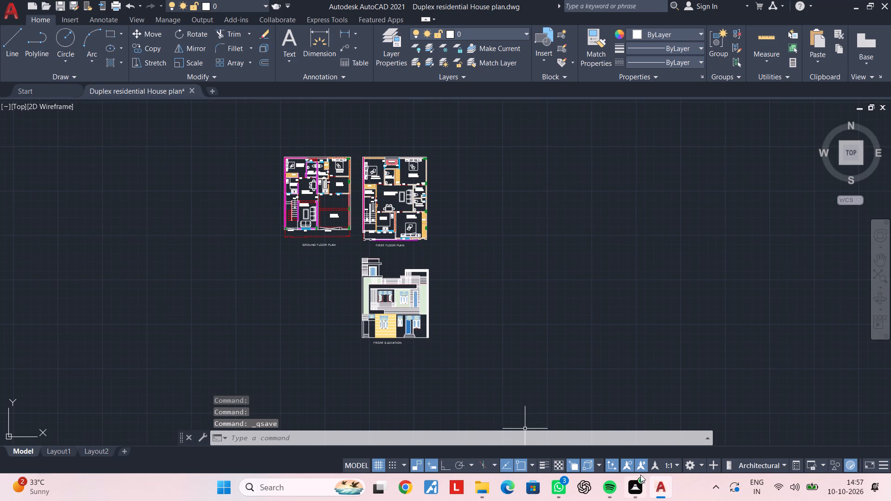
key(ctrl+p)
click(346, 125)
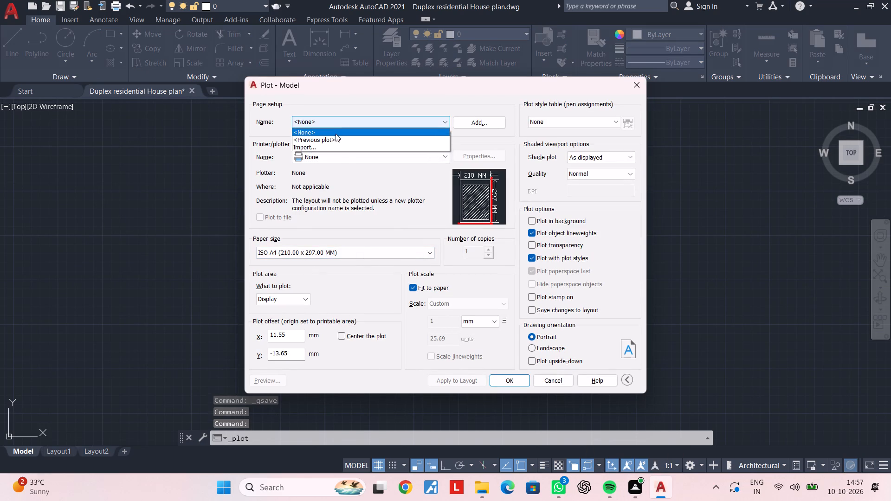
click(334, 138)
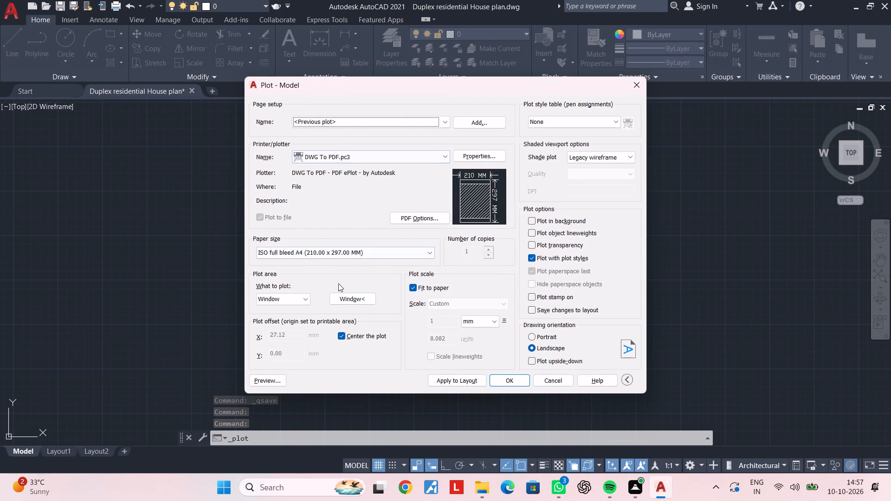
click(341, 299)
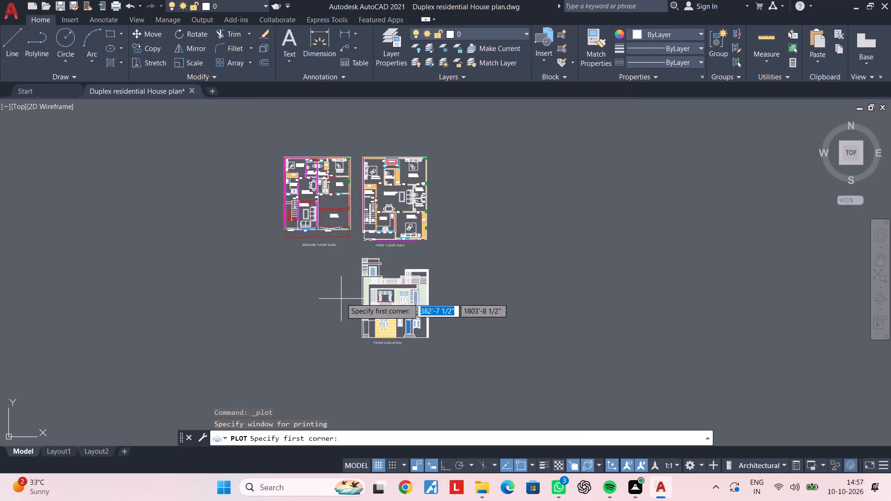
click(248, 132)
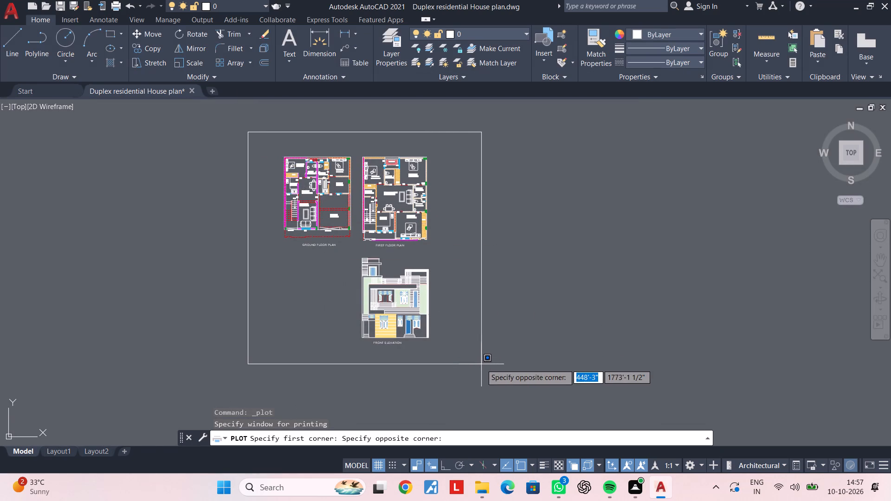
click(481, 364)
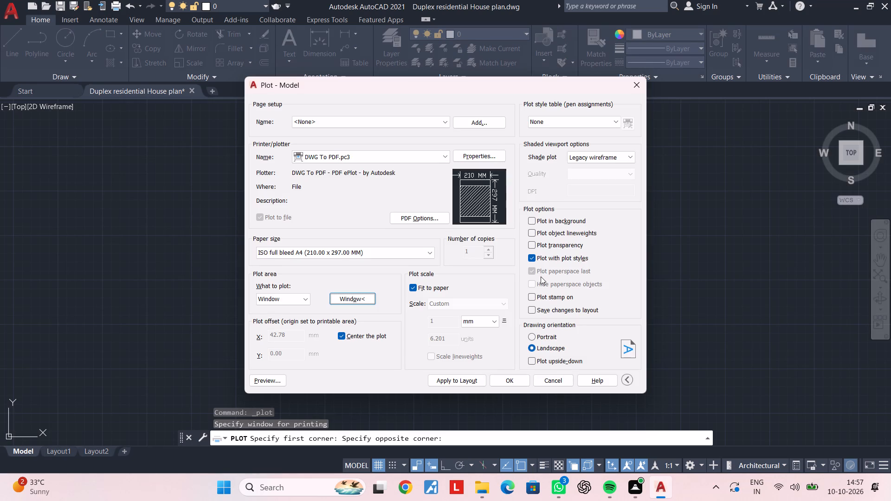
Preview the plot and examine the front elevation's facade, windows, railings, roof parts and title.
click(275, 380)
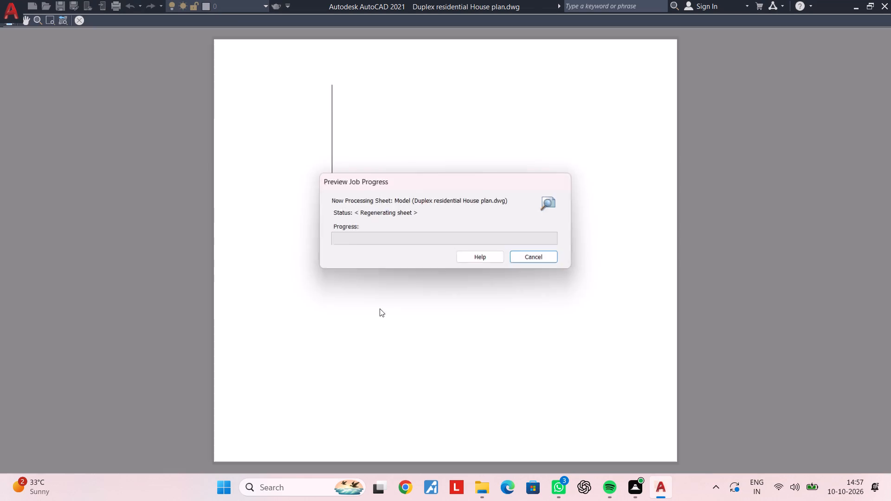
scroll(489, 221, up, 3)
middle_drag(478, 270, 436, 76)
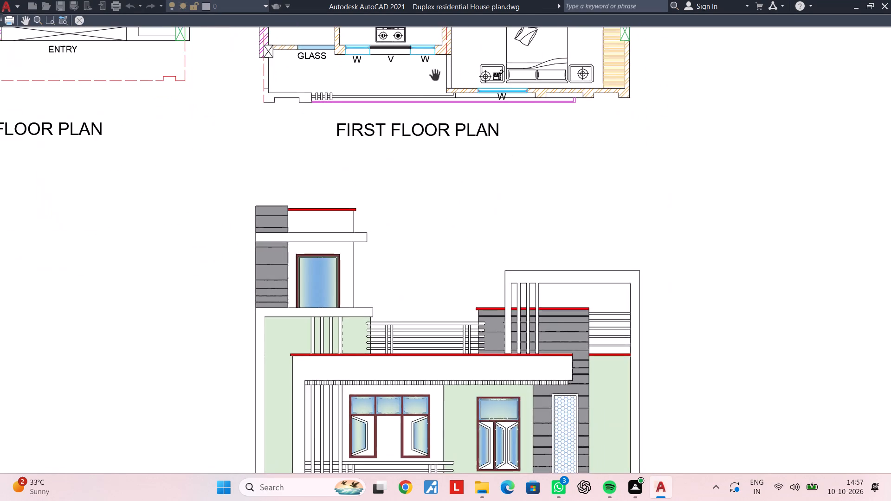
middle_drag(445, 238, 442, 111)
middle_drag(464, 232, 453, 122)
scroll(470, 250, up, 3)
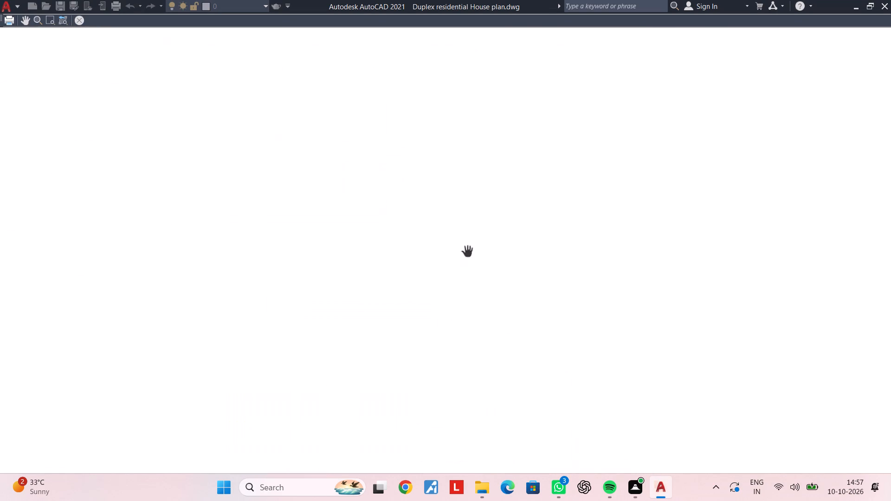
middle_drag(448, 277, 437, 230)
middle_drag(422, 292, 456, 250)
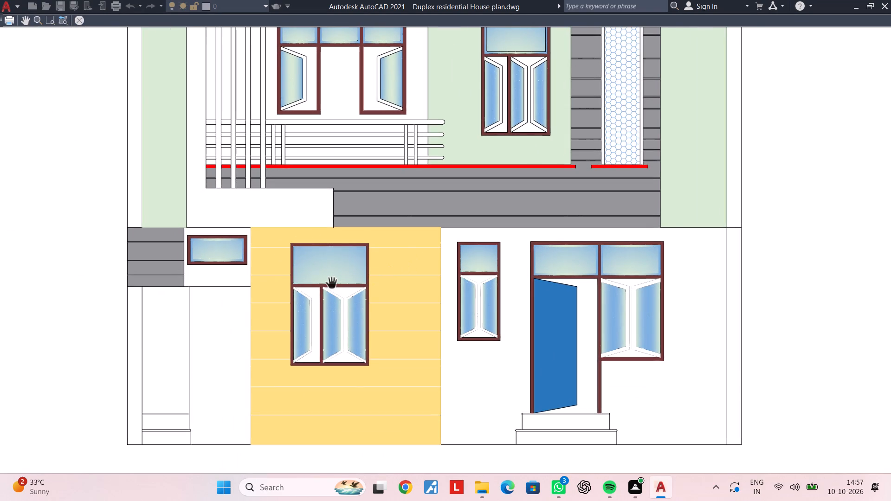
middle_drag(331, 283, 407, 285)
middle_drag(383, 274, 393, 274)
scroll(350, 227, down, 1)
middle_drag(344, 212, 344, 287)
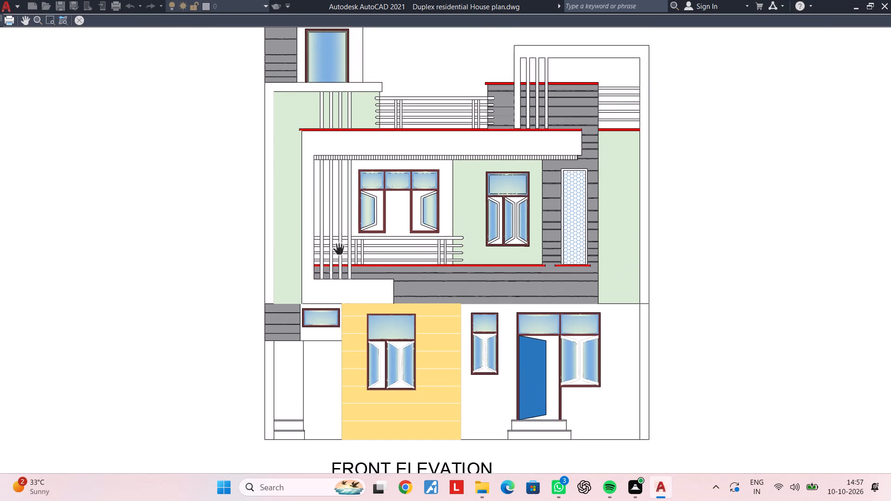
middle_drag(336, 199, 329, 304)
scroll(319, 259, up, 3)
middle_drag(319, 259, 314, 360)
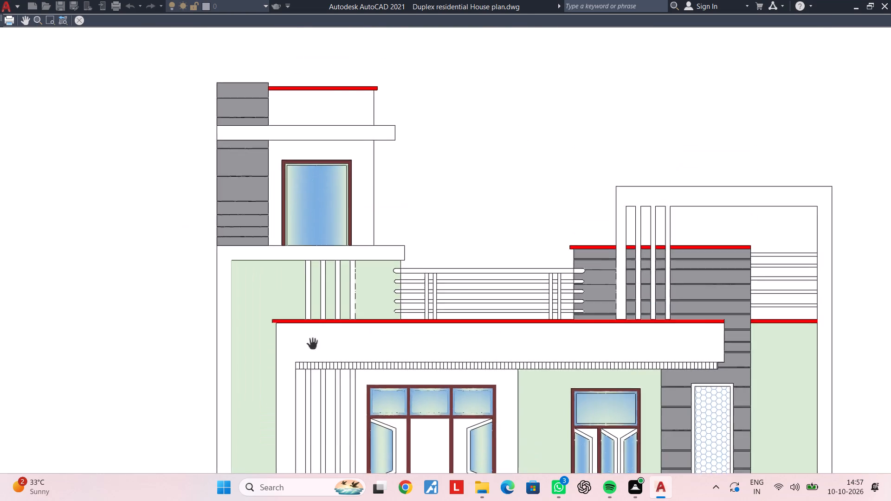
scroll(306, 321, down, 1)
Examine the ground-floor plan's rooms, entries and title in the plot preview.
middle_drag(279, 311, 526, 312)
scroll(400, 271, down, 3)
scroll(342, 189, up, 2)
middle_drag(342, 188, 342, 219)
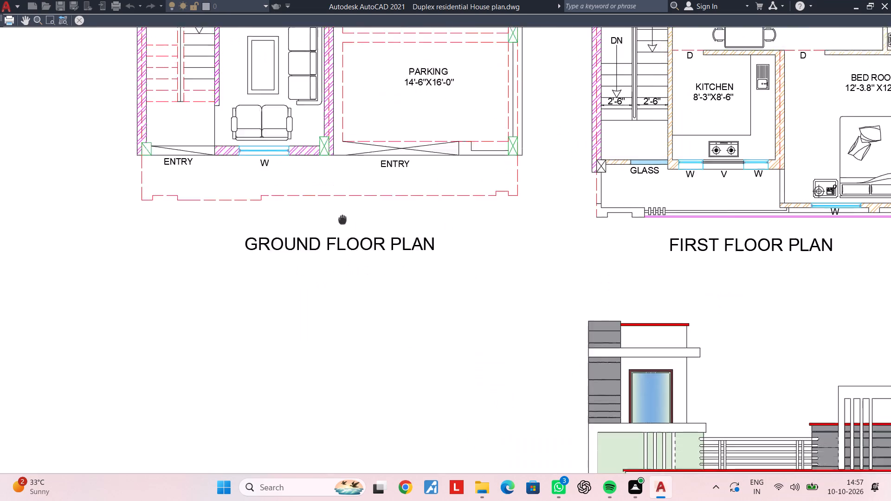
middle_drag(342, 219, 344, 391)
scroll(319, 252, up, 2)
middle_drag(319, 252, 314, 427)
scroll(327, 332, up, 2)
scroll(332, 341, down, 1)
middle_drag(341, 352, 353, 200)
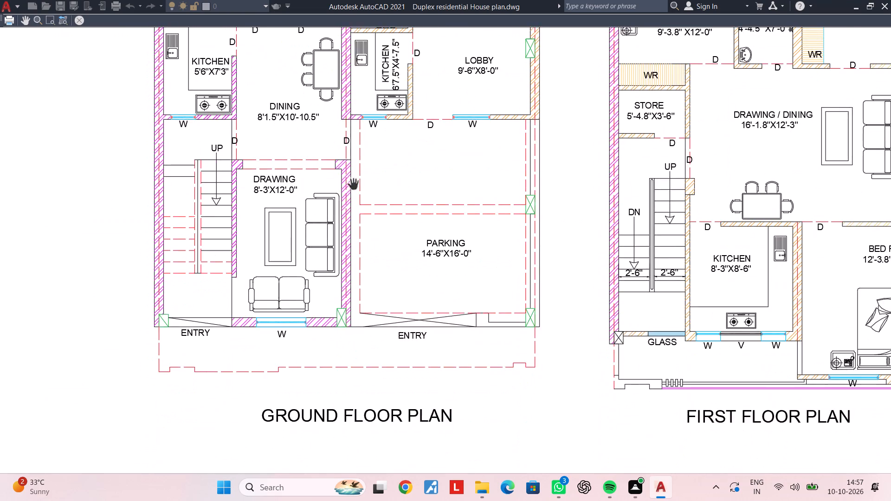
Examine the first-floor plan's rooms, room labels and fixtures in the plot preview.
scroll(323, 265, up, 2)
middle_drag(413, 270, 235, 267)
scroll(453, 280, down, 1)
middle_drag(453, 280, 235, 291)
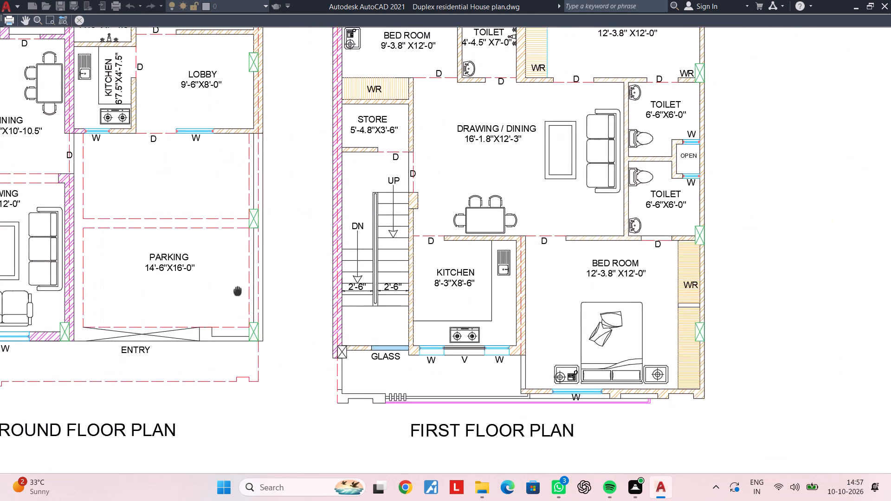
scroll(599, 273, up, 2)
middle_drag(578, 277, 459, 335)
middle_drag(480, 240, 465, 410)
middle_drag(403, 270, 408, 328)
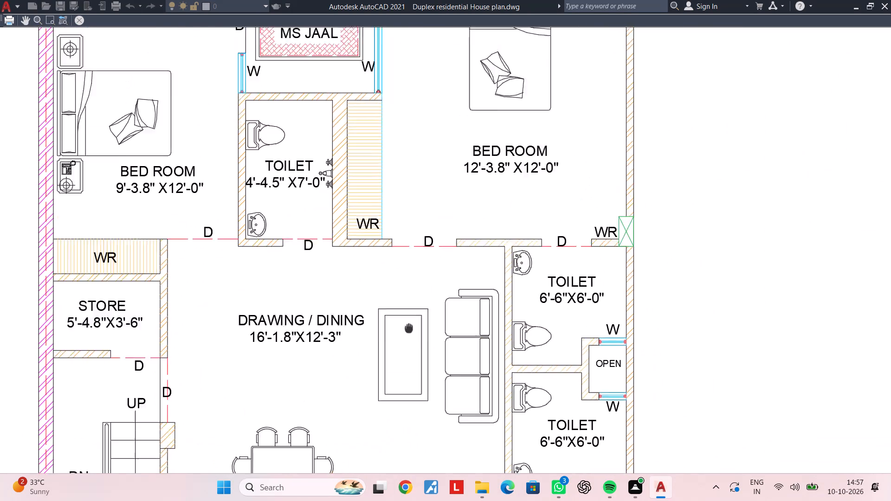
middle_drag(408, 328, 408, 361)
middle_drag(298, 332, 405, 337)
middle_drag(470, 264, 436, 338)
middle_drag(335, 323, 472, 320)
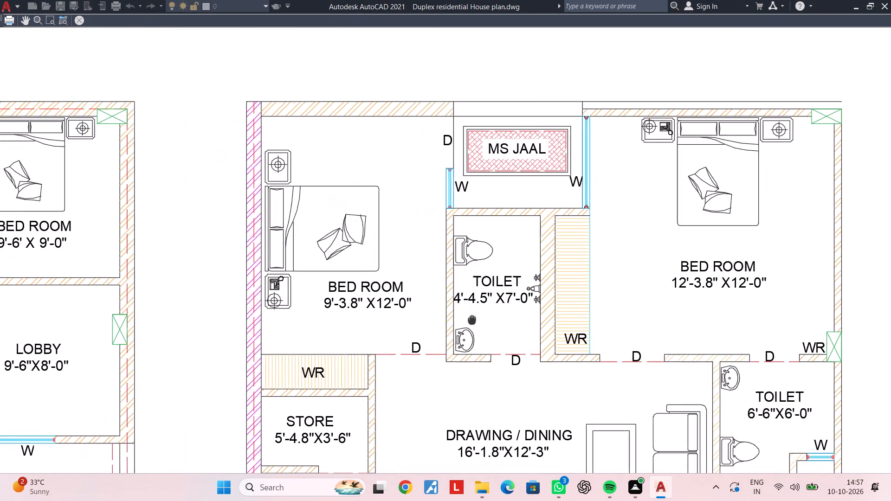
middle_drag(472, 320, 476, 320)
middle_drag(439, 331, 465, 313)
Check the ground-floor and first-floor plans side by side in the plot preview.
middle_drag(434, 323, 553, 307)
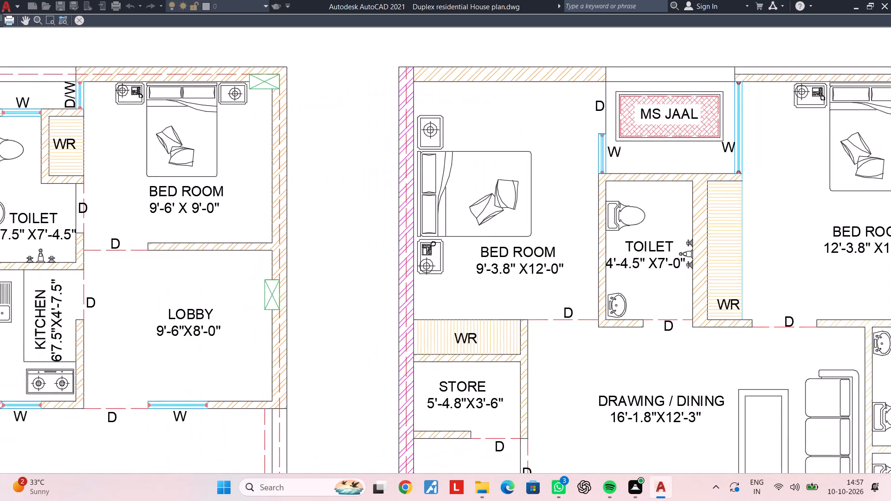
scroll(463, 313, down, 1)
middle_drag(463, 313, 573, 309)
middle_drag(272, 292, 495, 293)
middle_drag(372, 279, 420, 279)
middle_drag(483, 319, 480, 246)
middle_drag(676, 278, 365, 276)
middle_drag(630, 266, 471, 283)
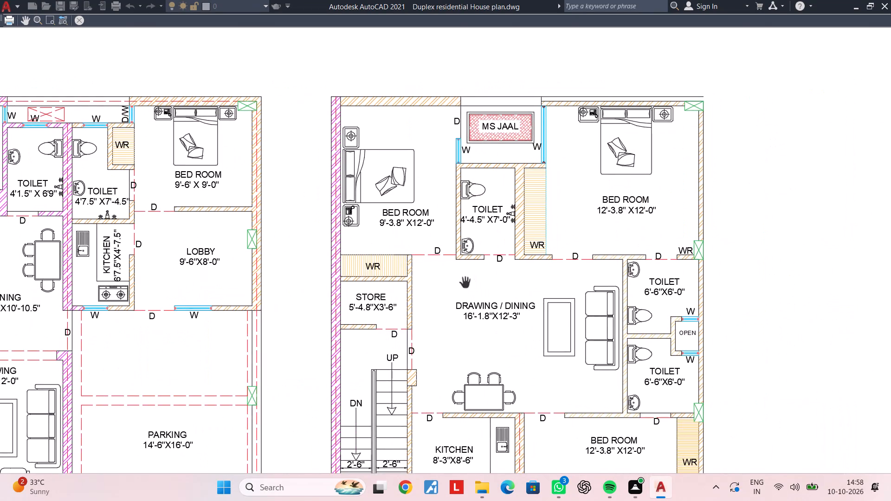
scroll(465, 283, up, 1)
scroll(465, 287, down, 3)
scroll(548, 340, down, 2)
middle_drag(548, 340, 526, 246)
scroll(518, 250, up, 3)
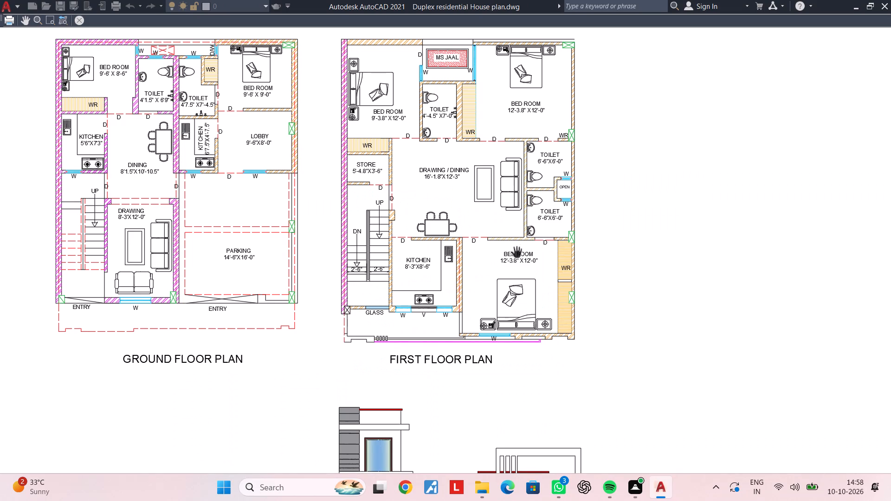
Review the front elevation and its label once more in the plot preview, and close the preview.
middle_drag(520, 304, 505, 243)
middle_drag(476, 302, 492, 164)
middle_drag(481, 184, 481, 78)
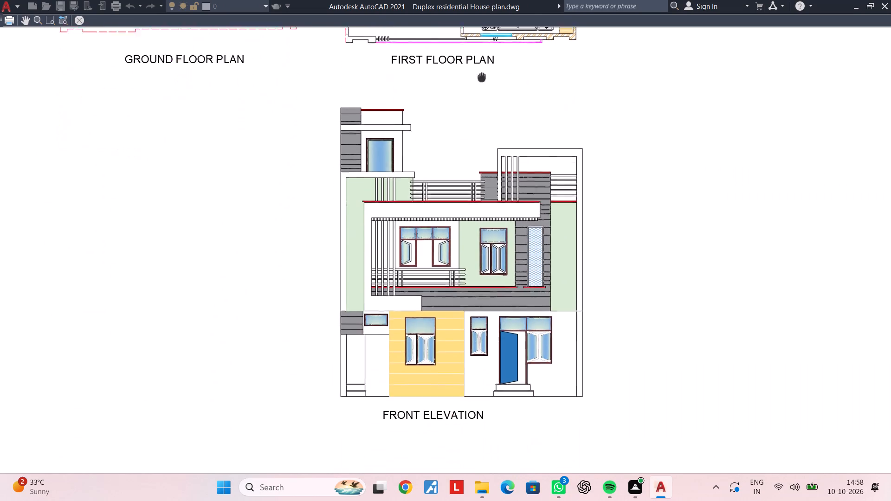
middle_drag(481, 78, 480, 71)
scroll(529, 254, up, 5)
scroll(548, 284, down, 2)
middle_drag(548, 284, 492, 205)
scroll(482, 218, up, 1)
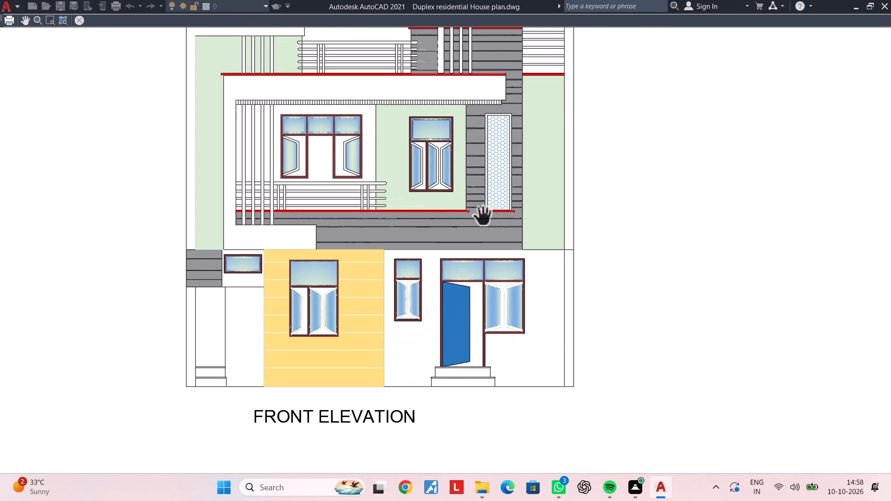
middle_drag(480, 228, 478, 259)
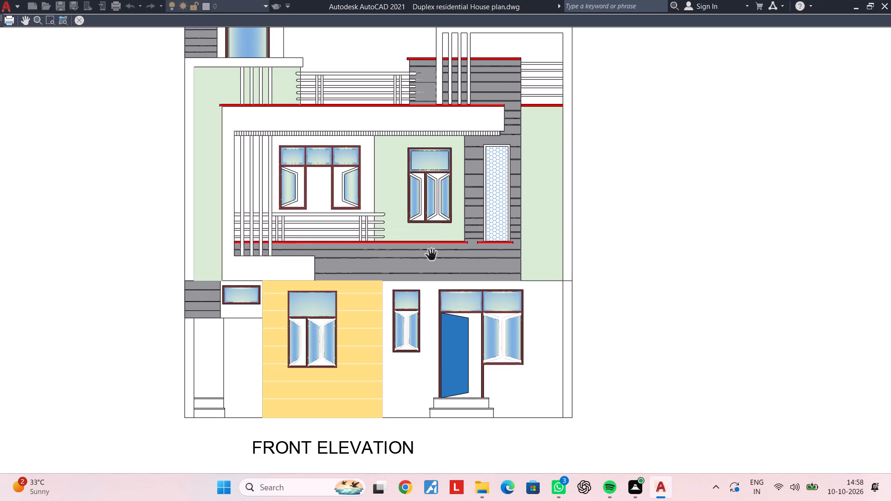
key(Escape)
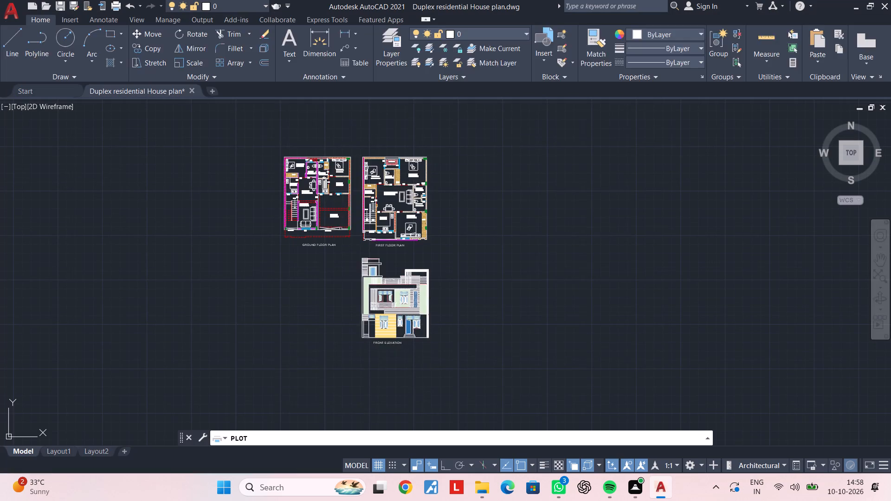
Delete the light green hatches from the wall around the first-floor single window and the right-hand wall strip of the front elevation.
key(Escape)
scroll(409, 301, up, 4)
middle_drag(400, 308, 510, 265)
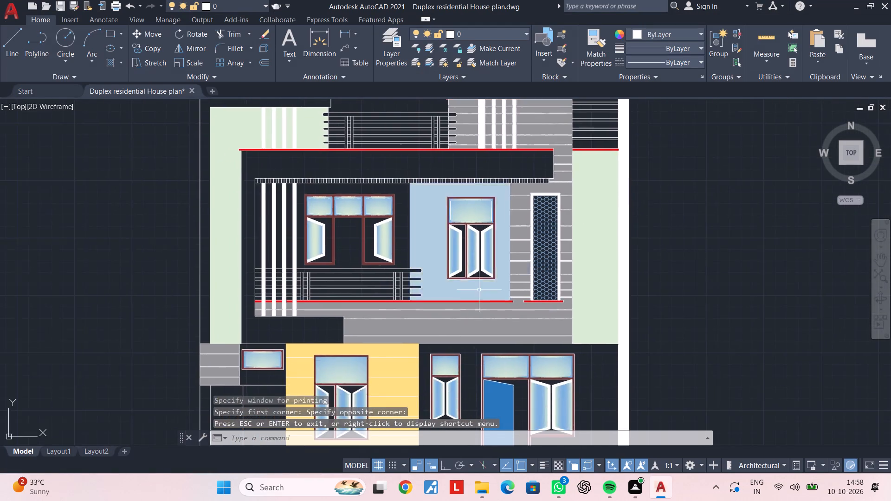
scroll(478, 290, up, 1)
click(458, 297)
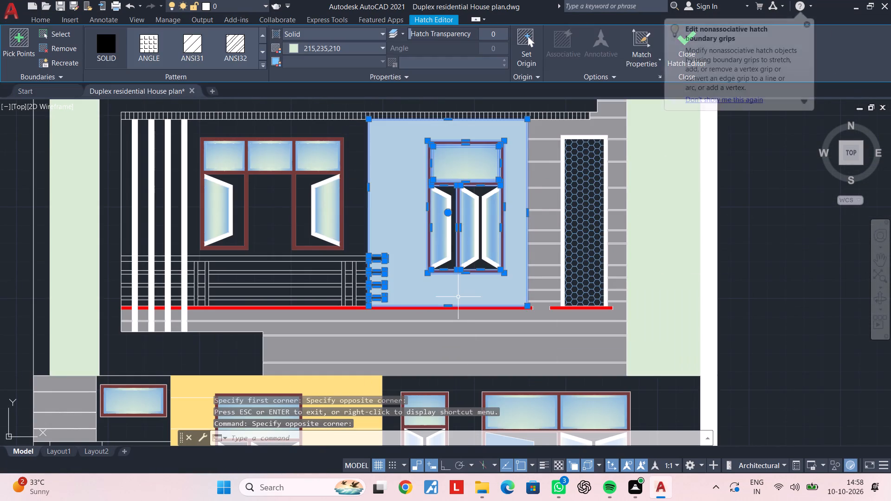
key(Delete)
click(652, 308)
key(Delete)
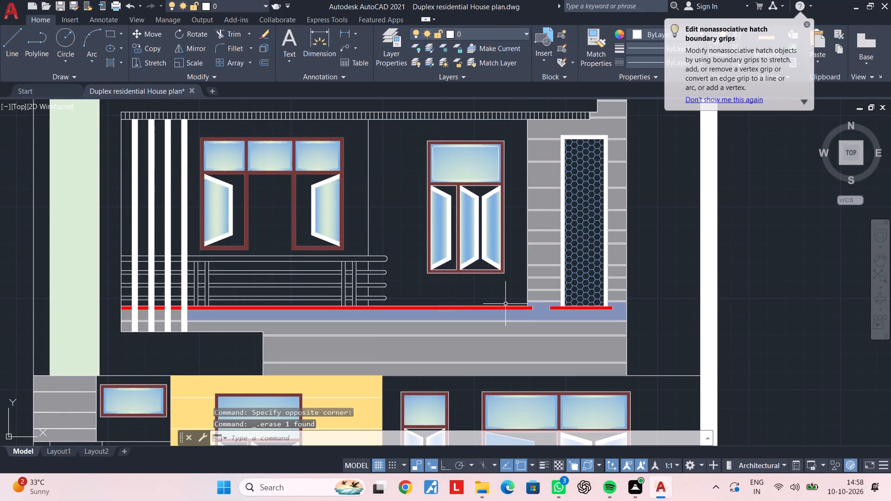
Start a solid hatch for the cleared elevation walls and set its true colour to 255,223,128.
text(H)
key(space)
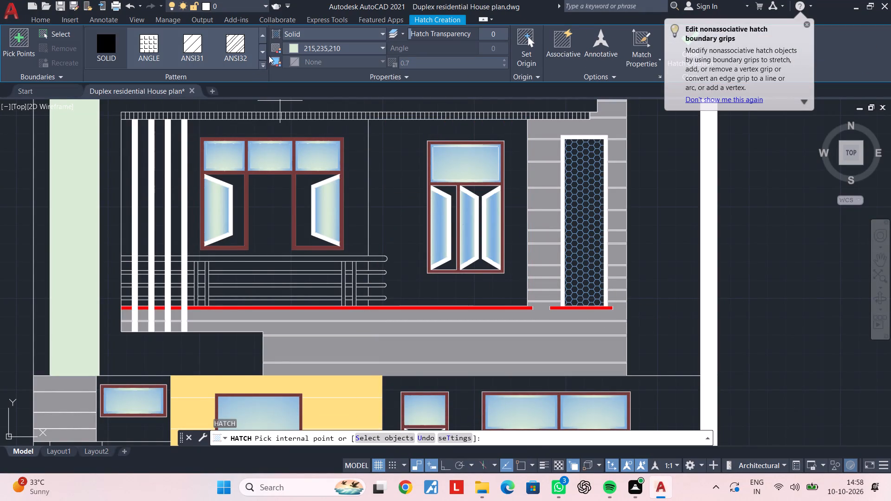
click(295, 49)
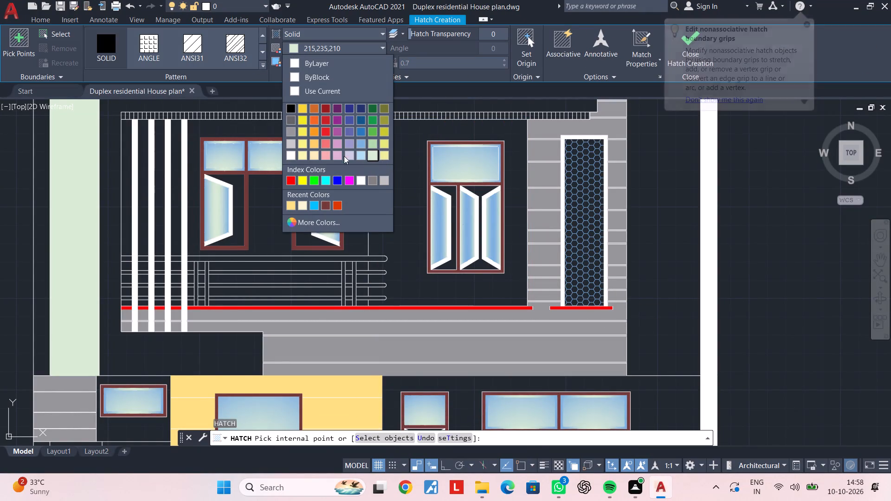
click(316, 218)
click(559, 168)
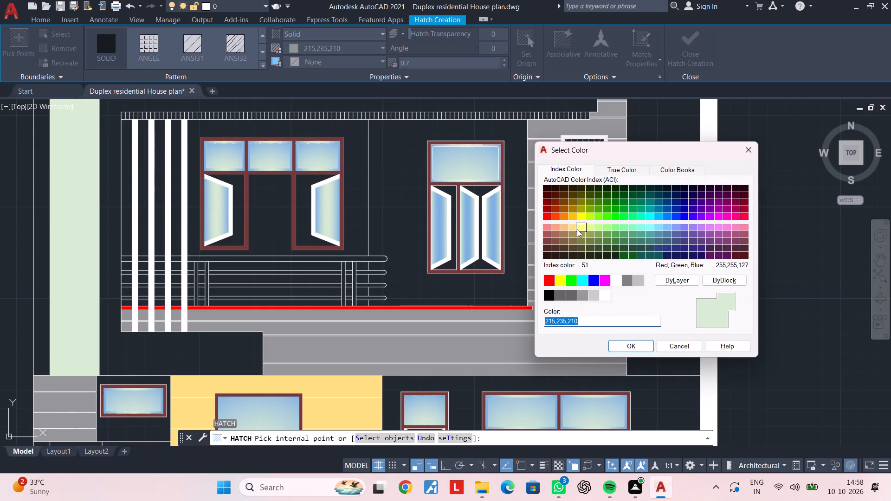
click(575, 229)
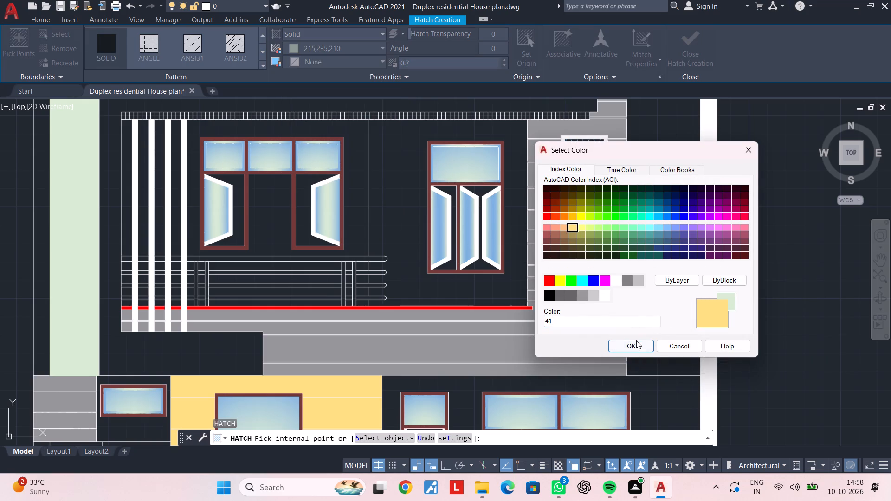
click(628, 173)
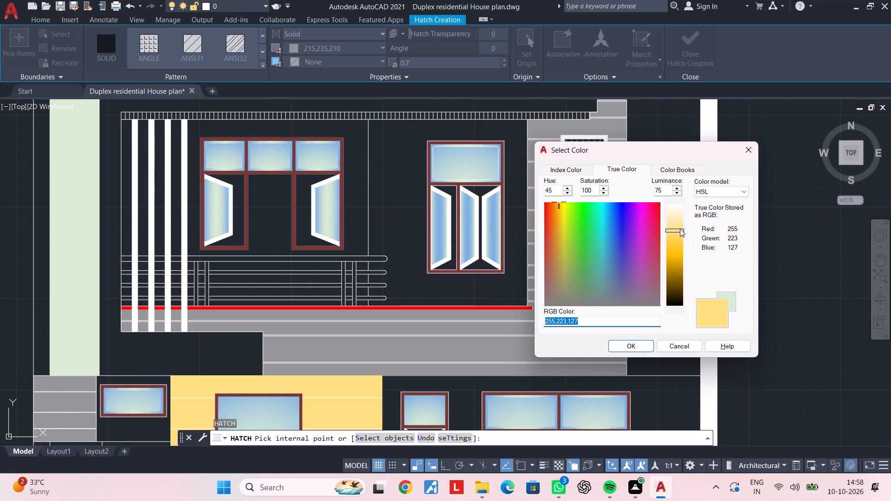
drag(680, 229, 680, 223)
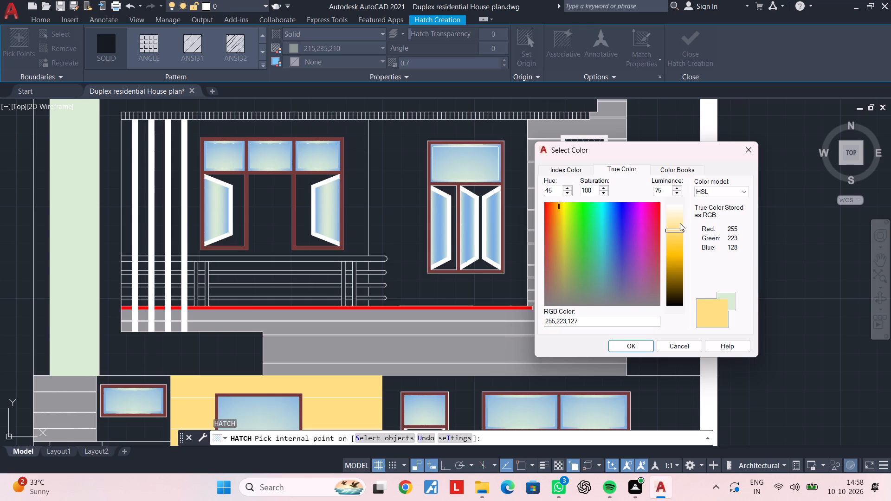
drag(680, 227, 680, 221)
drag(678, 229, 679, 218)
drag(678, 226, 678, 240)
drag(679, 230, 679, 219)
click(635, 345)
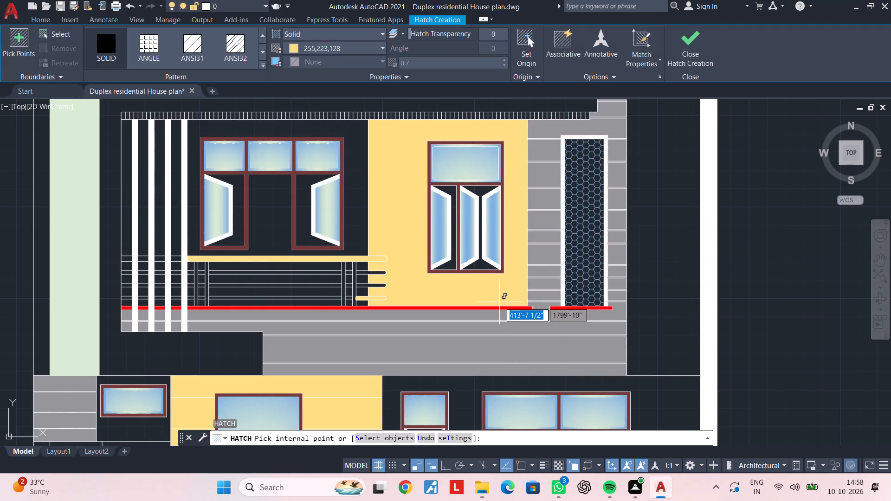
Set the hatch colour to 254,234,185 and fill the wall around the first-floor single window and the right-hand wall strip.
click(297, 49)
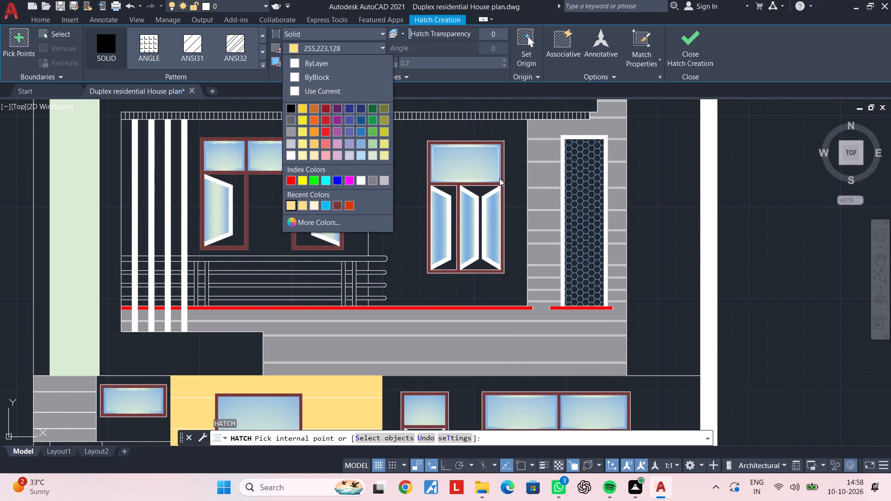
click(316, 159)
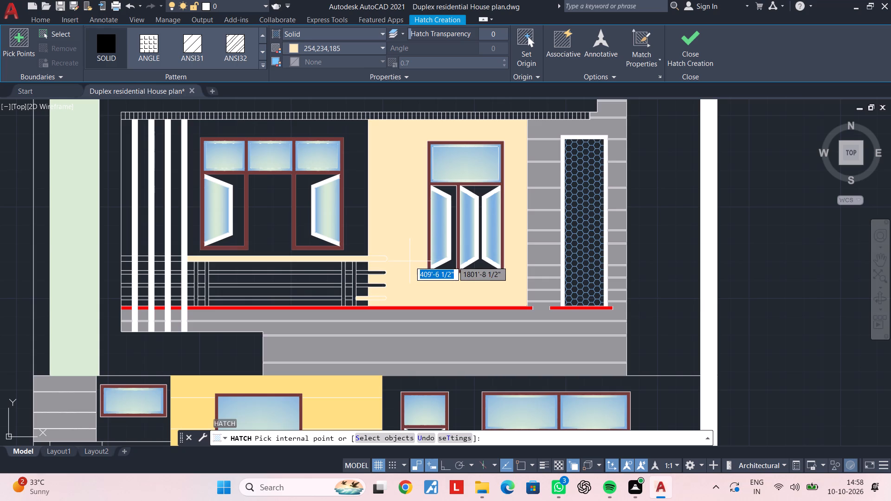
click(410, 261)
click(660, 277)
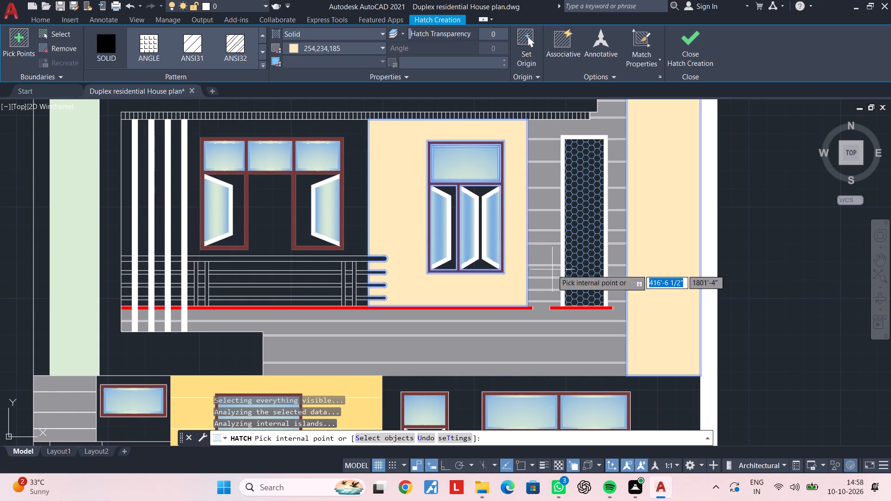
middle_drag(368, 238, 437, 331)
scroll(425, 255, down, 1)
middle_drag(430, 262, 465, 350)
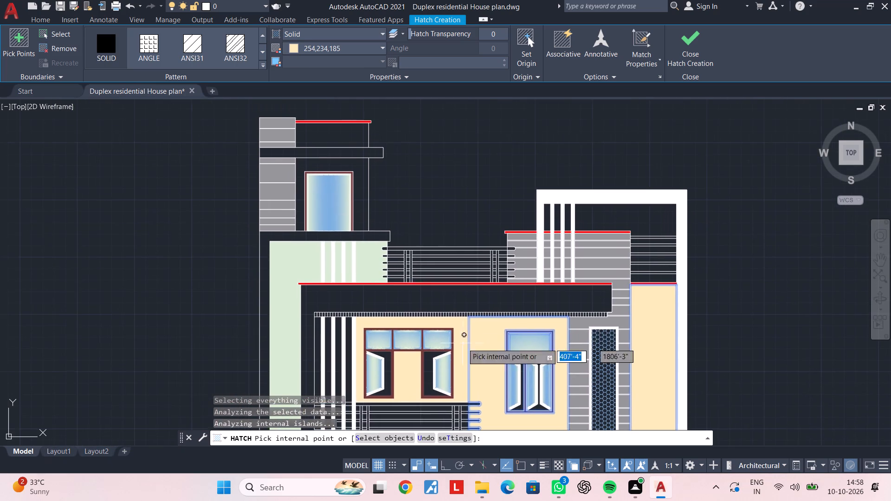
key(Escape)
Delete the light green hatches from the elevation's L-shaped left wall and the wall sections between and beside the upper vertical fins.
middle_drag(310, 272, 311, 217)
key(Escape)
click(310, 217)
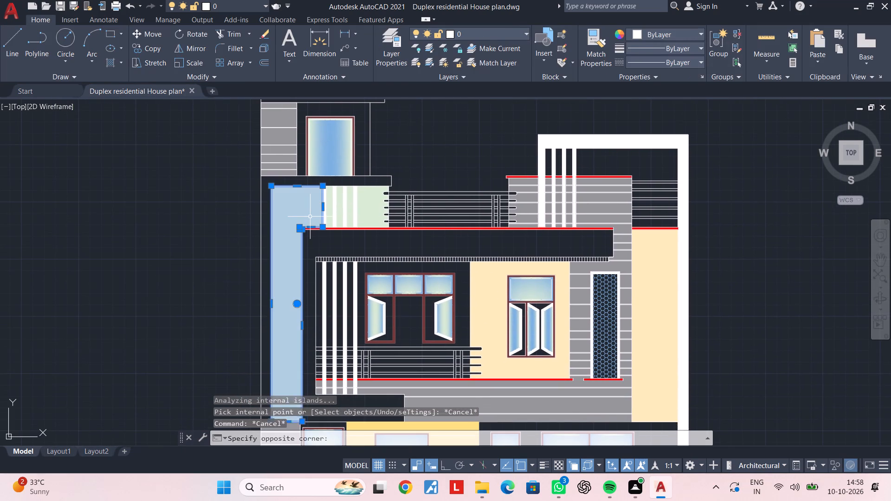
key(Delete)
scroll(393, 205, up, 2)
click(345, 210)
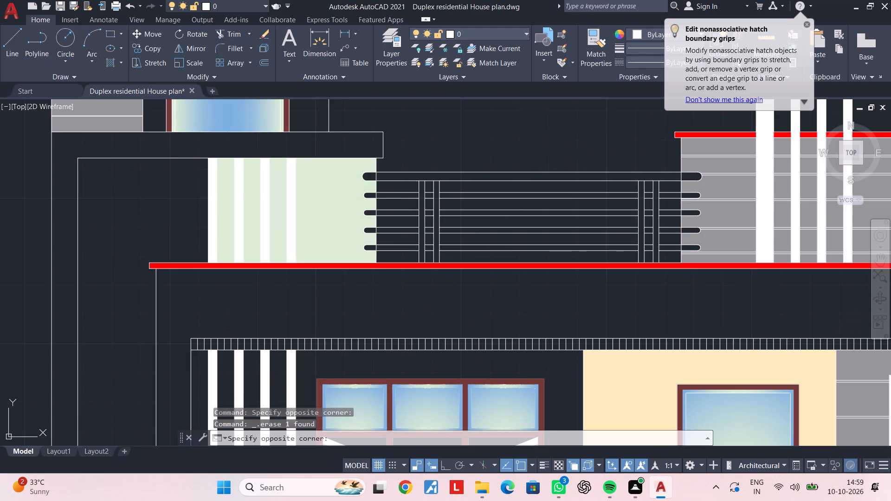
key(Delete)
scroll(275, 217, up, 1)
click(275, 217)
key(Delete)
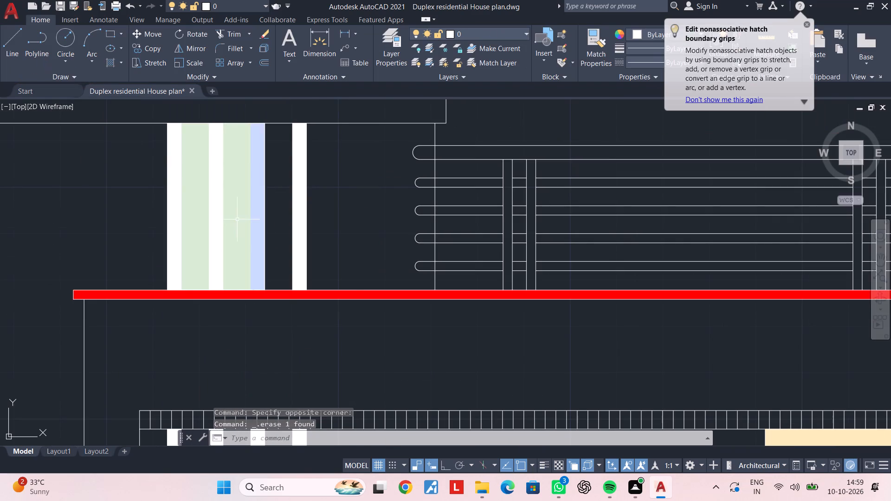
click(237, 219)
key(Delete)
click(204, 236)
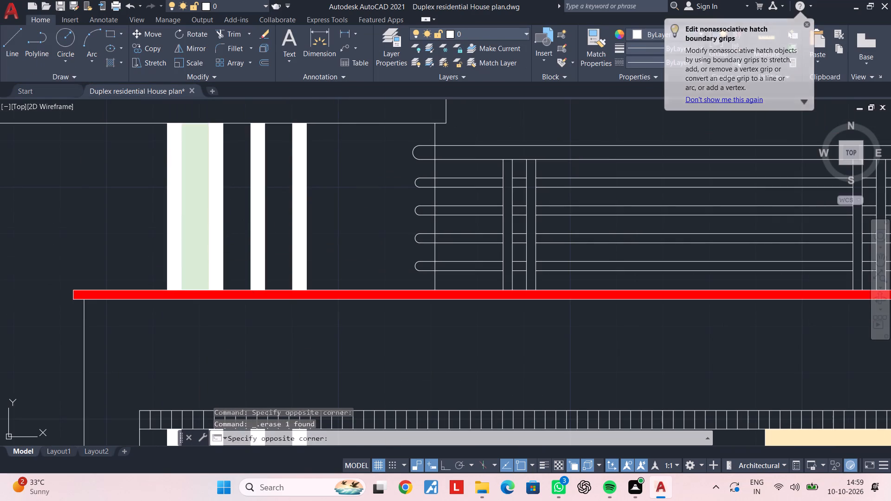
key(Delete)
Hatch the elevation's L-shaped left wall and the sections between and beside the upper vertical fins solid in 254,234,185.
scroll(299, 263, down, 1)
middle_drag(322, 256, 417, 223)
key(Escape)
text(H)
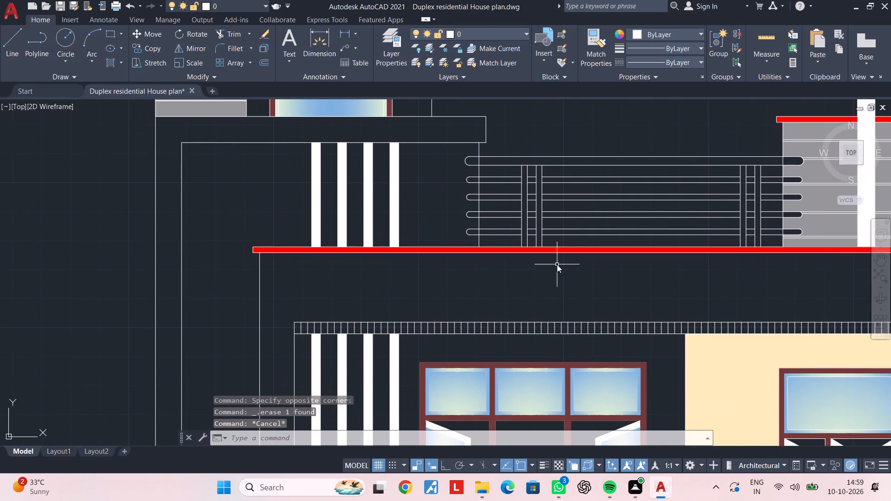
key(space)
click(444, 216)
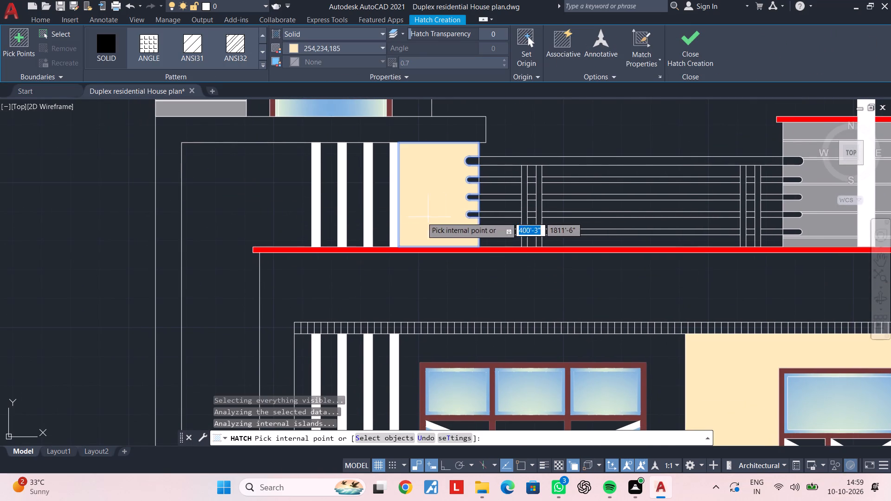
click(377, 211)
click(354, 211)
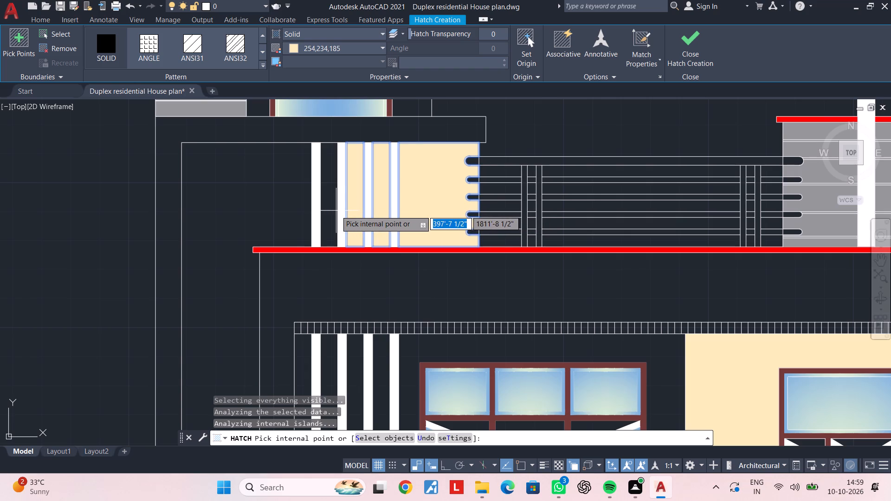
click(333, 211)
click(266, 213)
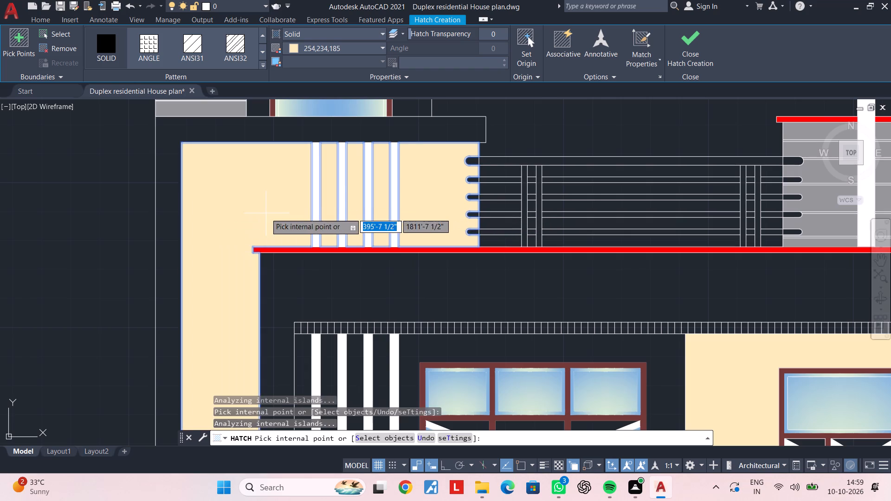
scroll(268, 216, down, 4)
middle_drag(273, 223, 266, 182)
key(Escape)
key(Escape)
Save the drawing with the recoloured front elevation.
scroll(274, 193, up, 2)
scroll(284, 197, down, 2)
middle_drag(288, 199, 256, 199)
key(ctrl+s)
key(ctrl+s)
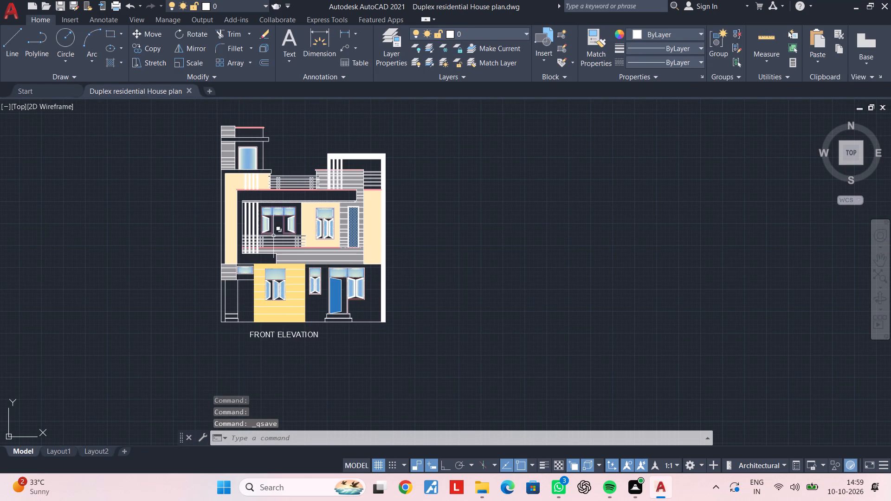
Preview a plot using the previous plot settings, with a window around both floor plans and the front elevation.
scroll(291, 275, down, 1)
middle_drag(299, 275, 292, 323)
scroll(283, 303, down, 2)
middle_drag(283, 303, 321, 299)
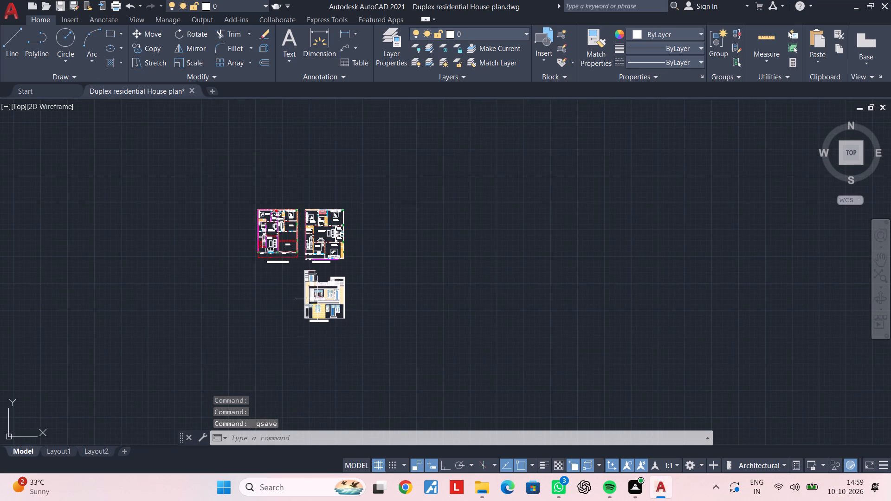
key(ctrl+p)
click(361, 122)
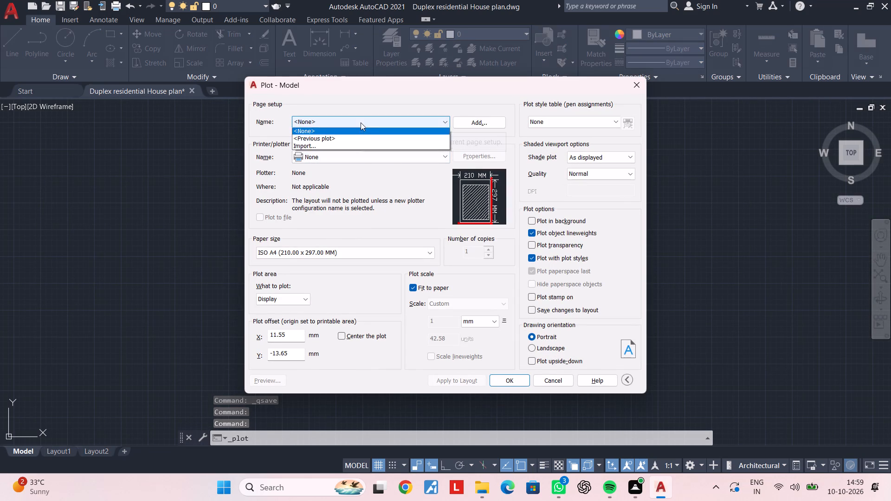
click(359, 136)
scroll(361, 194, down, 1)
middle_drag(361, 195, 359, 157)
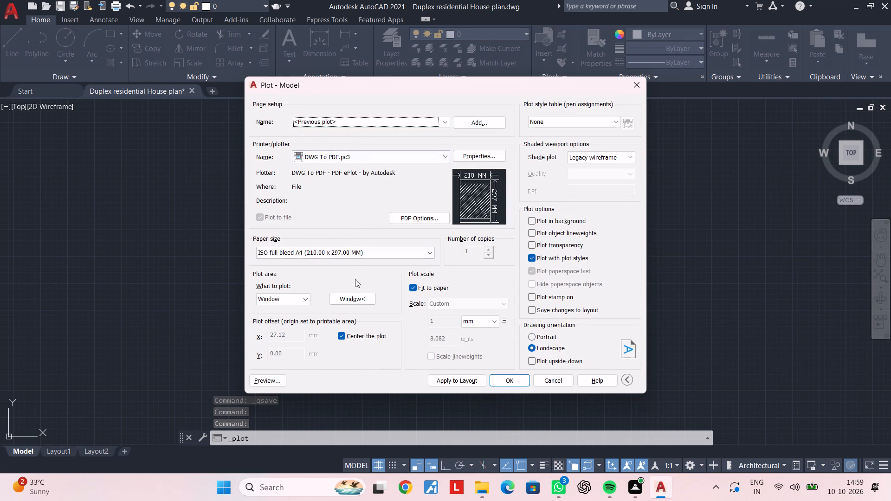
click(354, 298)
scroll(354, 298, down, 2)
click(219, 176)
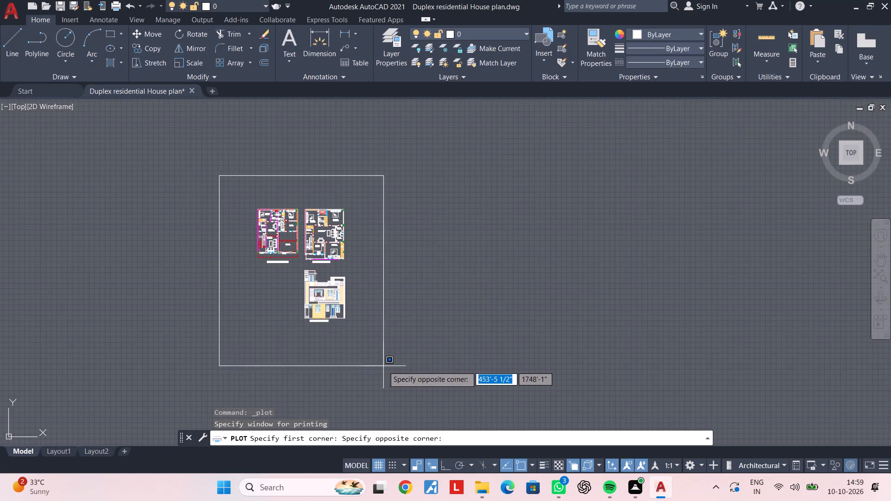
double_click(391, 354)
click(275, 378)
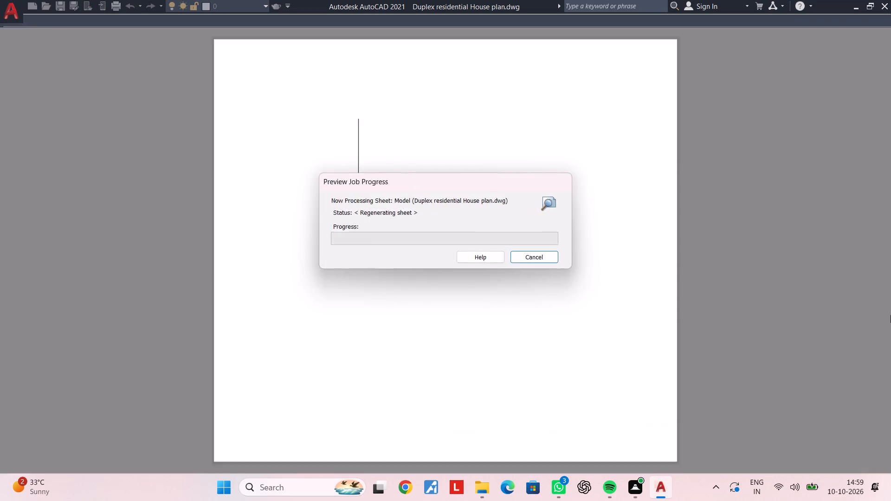
Examine the recoloured front elevation and the first-floor plan in the plot preview, and close the preview and plot settings.
scroll(464, 328, up, 2)
middle_drag(544, 323, 405, 287)
scroll(507, 212, up, 4)
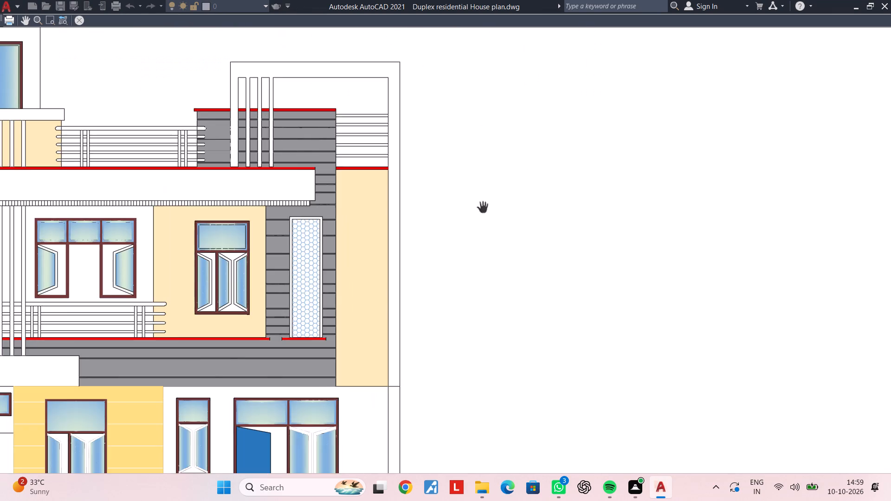
middle_drag(259, 287, 600, 277)
scroll(610, 311, up, 3)
middle_drag(606, 322, 439, 170)
scroll(446, 188, down, 1)
middle_drag(440, 173, 457, 342)
scroll(443, 265, up, 2)
scroll(443, 264, down, 3)
middle_drag(446, 195, 448, 424)
scroll(446, 200, up, 4)
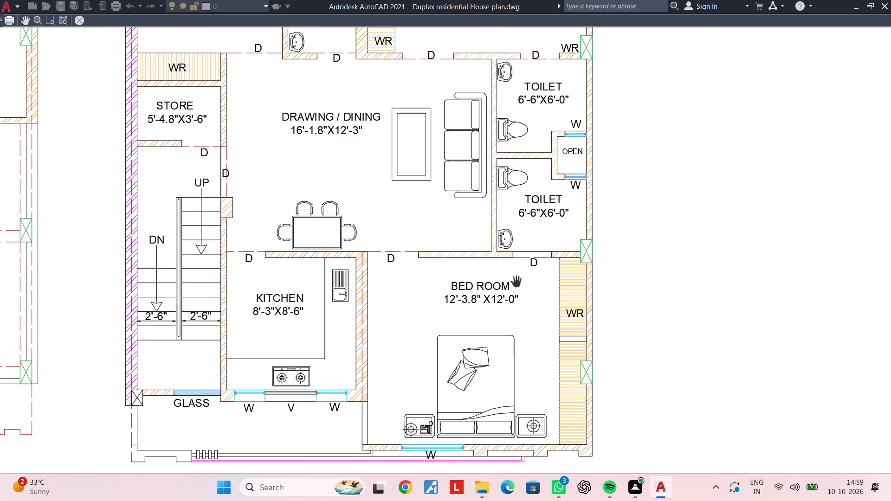
scroll(519, 266, up, 3)
scroll(461, 253, down, 1)
key(Escape)
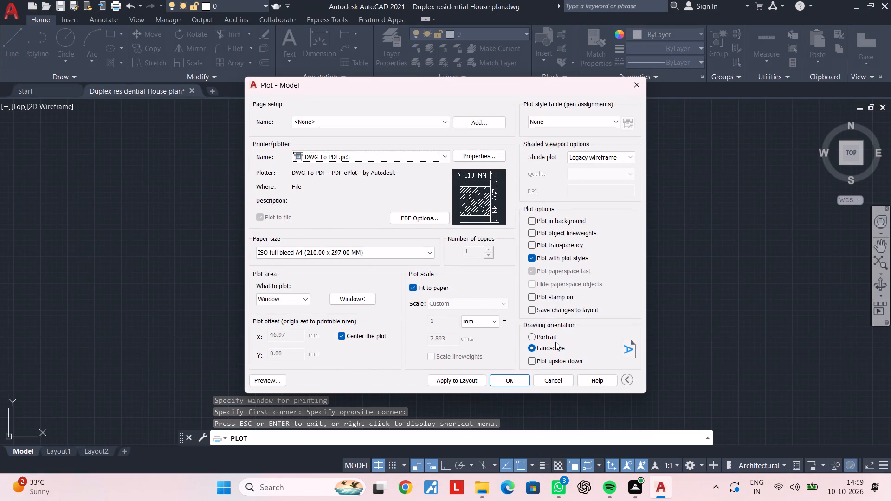
click(635, 87)
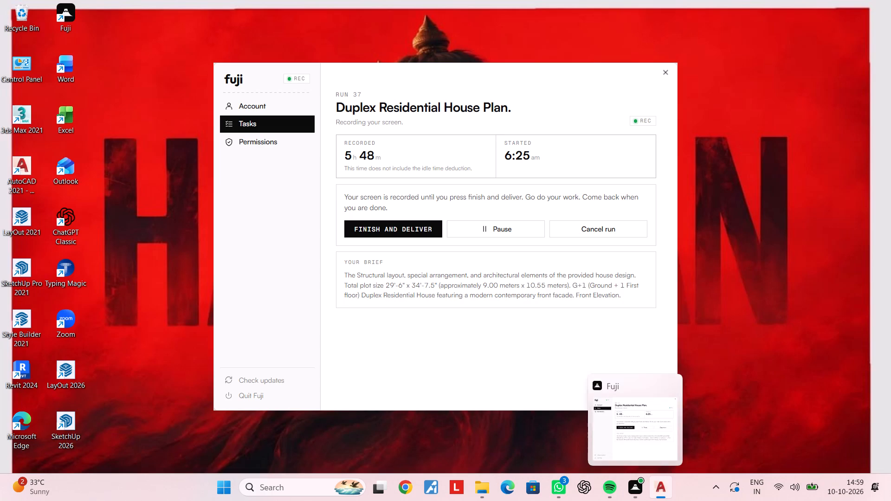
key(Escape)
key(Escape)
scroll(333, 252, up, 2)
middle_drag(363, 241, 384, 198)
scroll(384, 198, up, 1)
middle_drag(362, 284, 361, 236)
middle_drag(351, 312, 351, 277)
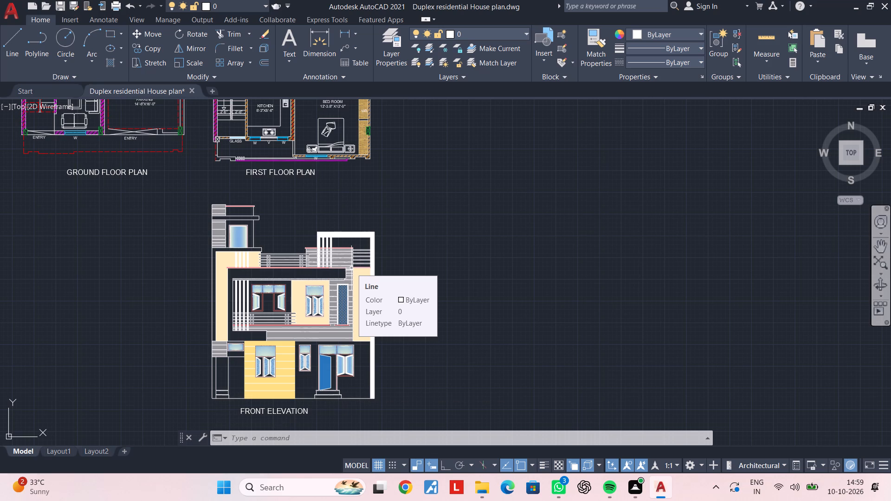
Examine the front elevation's upper frame, clad wall, windows and ribbed canopy edge up close.
key(Escape)
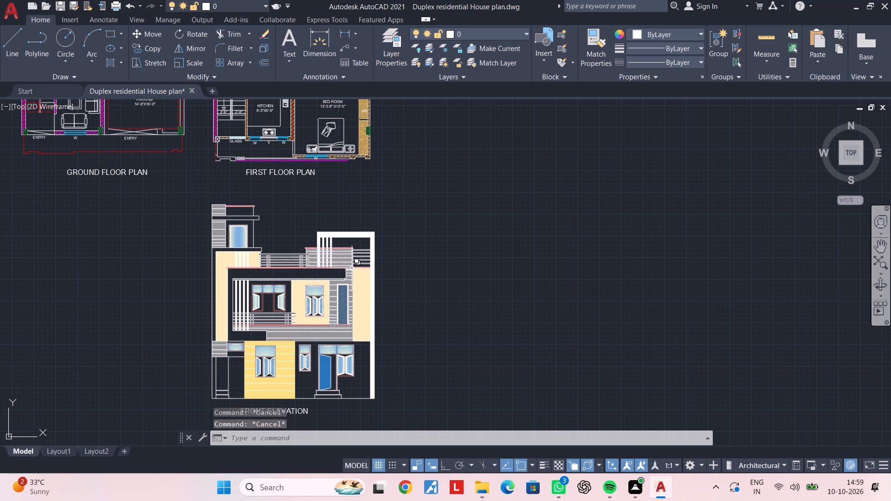
key(Escape)
scroll(427, 284, up, 2)
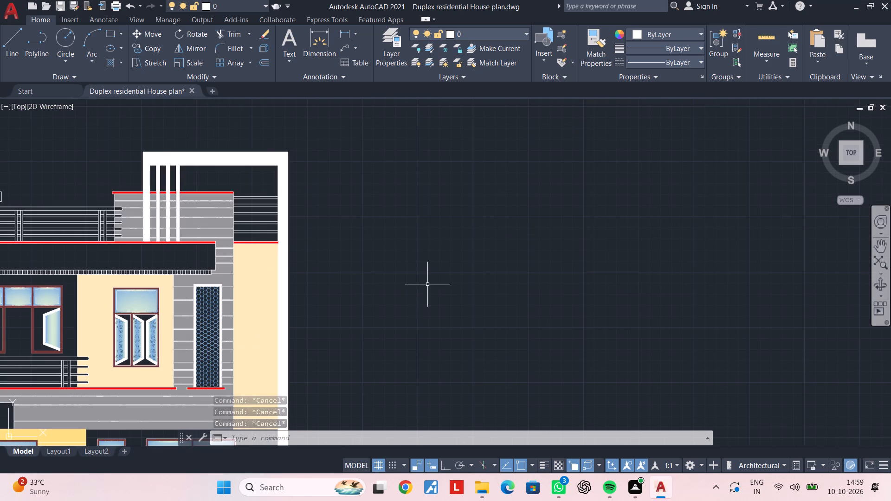
middle_drag(340, 321, 507, 281)
scroll(441, 199, up, 1)
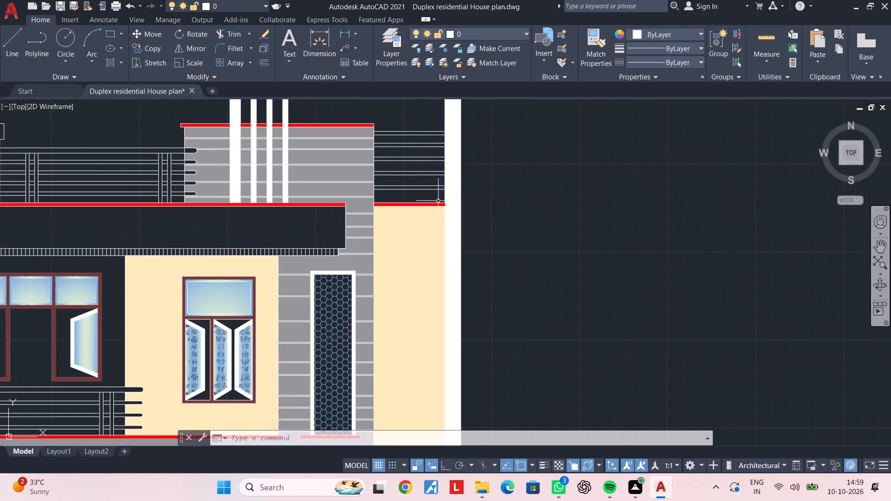
middle_drag(379, 225, 442, 302)
key(Escape)
key(Escape)
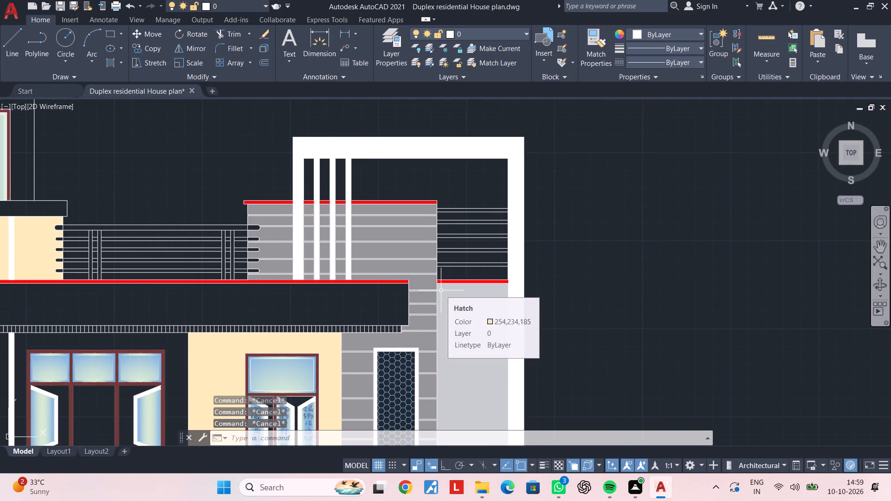
key(Escape)
key(Escape)
middle_drag(507, 339, 511, 205)
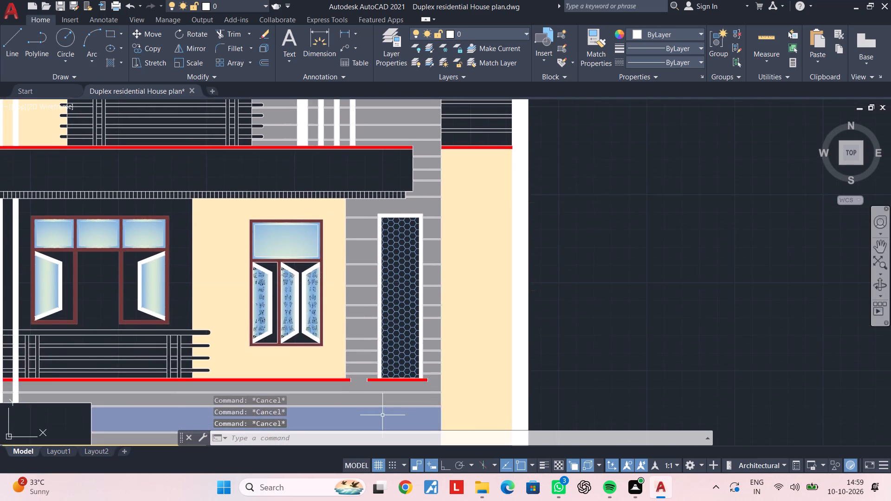
scroll(381, 417, up, 2)
scroll(458, 169, down, 3)
middle_drag(486, 141, 459, 289)
scroll(398, 251, up, 3)
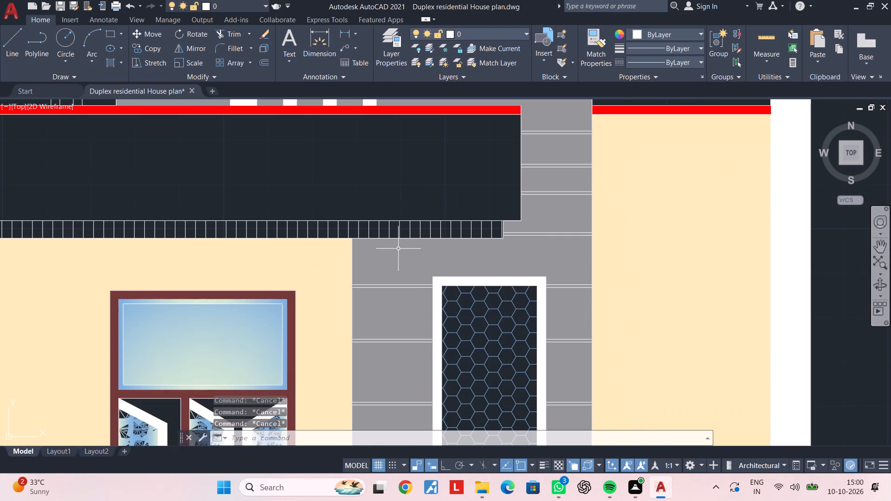
scroll(443, 234, up, 2)
scroll(562, 228, up, 1)
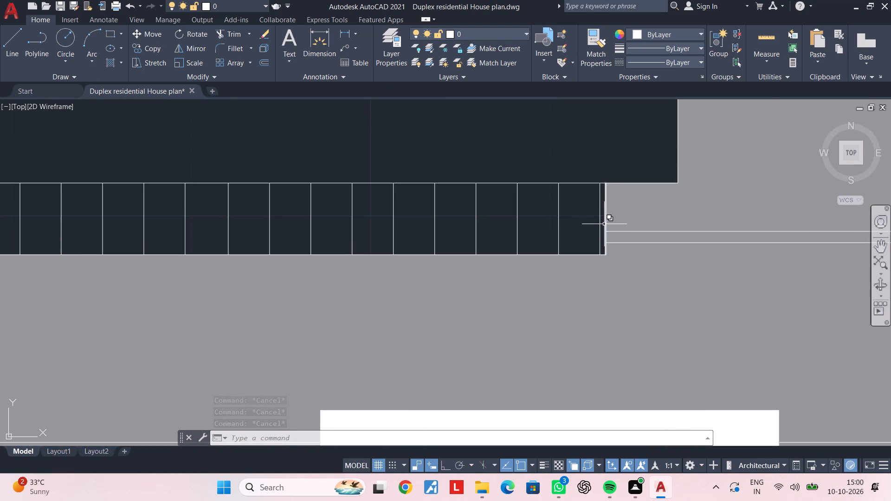
scroll(604, 224, up, 2)
click(596, 223)
scroll(276, 230, down, 1)
middle_drag(276, 230, 639, 268)
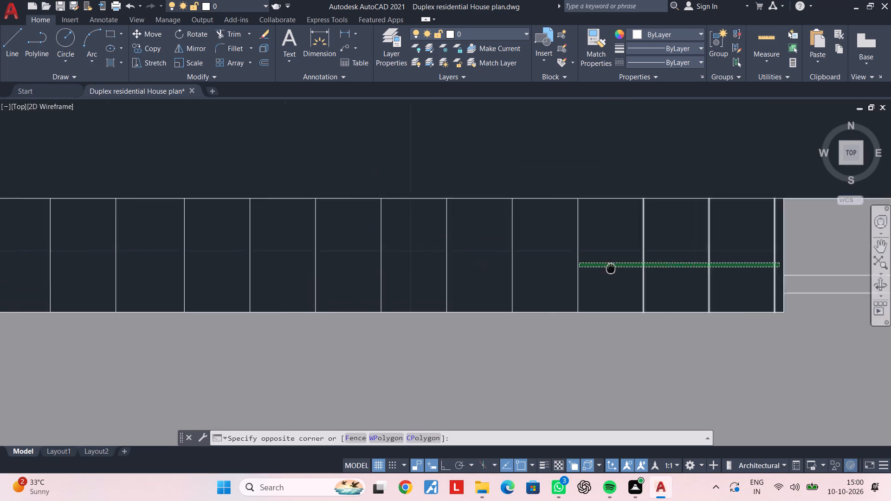
middle_drag(639, 268, 729, 268)
middle_drag(156, 225, 637, 238)
scroll(170, 220, down, 3)
middle_drag(171, 225, 513, 268)
key(Escape)
key(Escape)
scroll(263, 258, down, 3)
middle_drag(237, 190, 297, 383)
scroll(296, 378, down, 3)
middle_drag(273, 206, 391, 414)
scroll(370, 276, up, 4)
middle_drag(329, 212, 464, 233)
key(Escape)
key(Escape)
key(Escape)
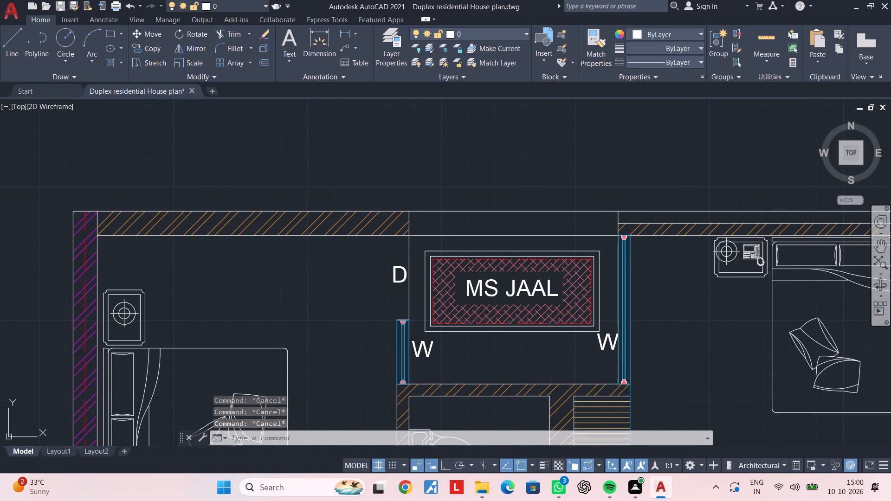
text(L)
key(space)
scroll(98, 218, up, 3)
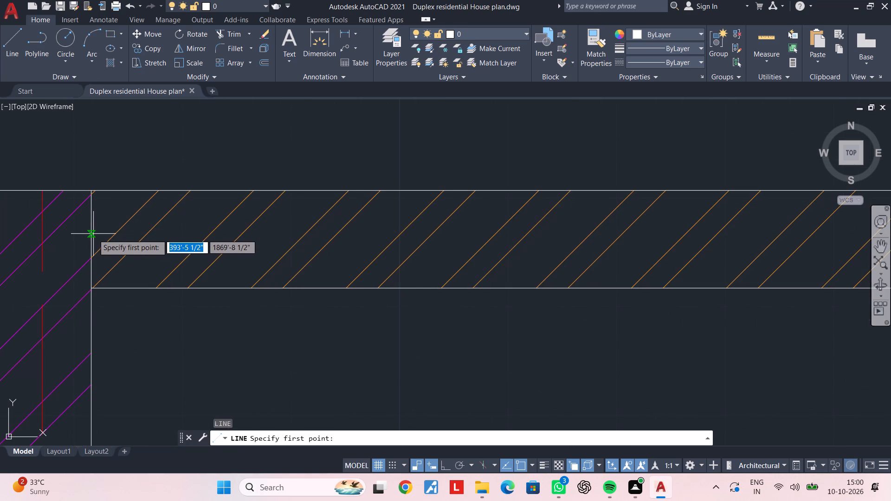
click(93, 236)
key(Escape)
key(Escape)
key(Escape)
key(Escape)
Offset the inner face line of the first-floor plan's rear wall by 4.5" into the wall, above the 9'-3.8" x 12'-0" bedroom.
text(OF)
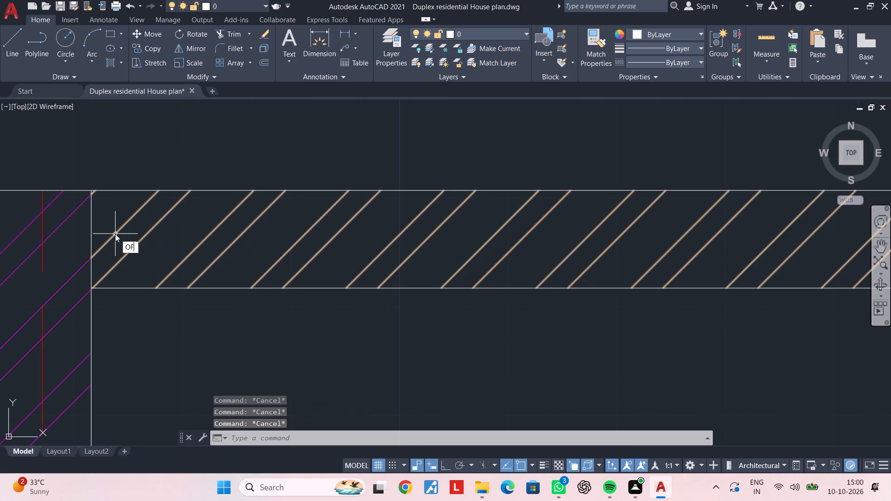
key(space)
text(4.5")
key(Return)
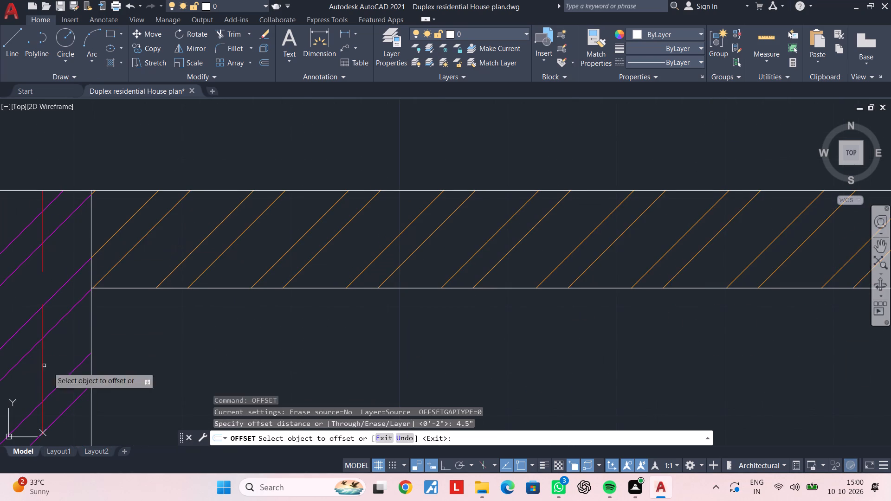
click(127, 286)
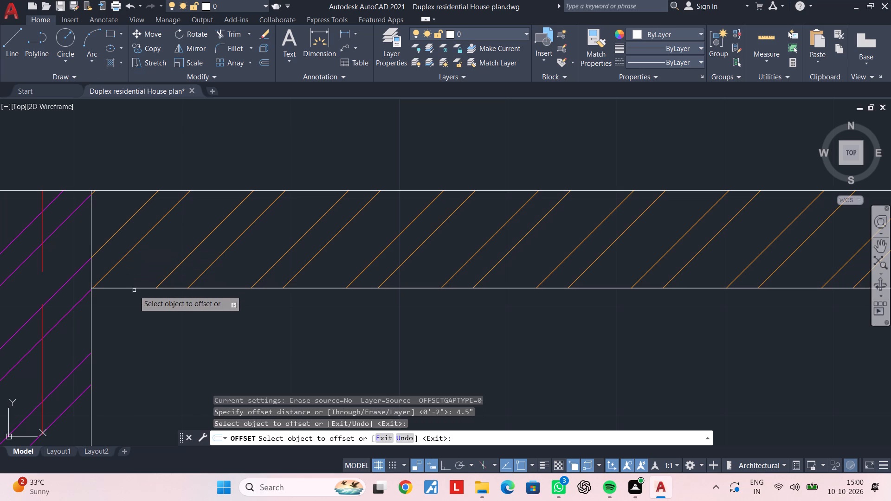
click(133, 288)
click(134, 256)
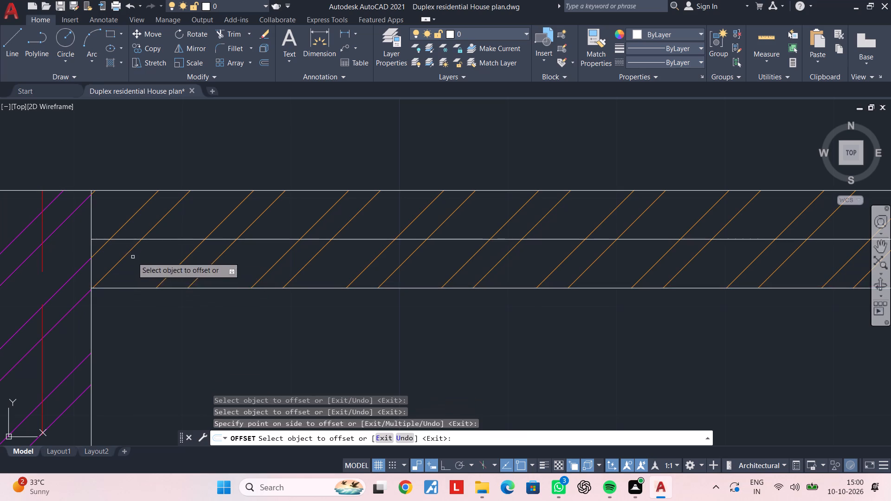
scroll(177, 266, down, 3)
middle_drag(314, 260, 173, 260)
middle_drag(471, 270, 209, 272)
key(Escape)
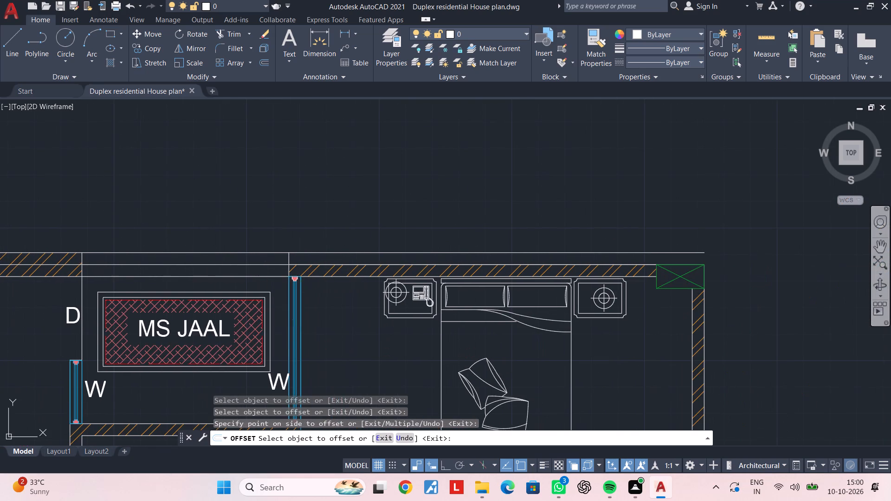
key(Escape)
key(Escape)
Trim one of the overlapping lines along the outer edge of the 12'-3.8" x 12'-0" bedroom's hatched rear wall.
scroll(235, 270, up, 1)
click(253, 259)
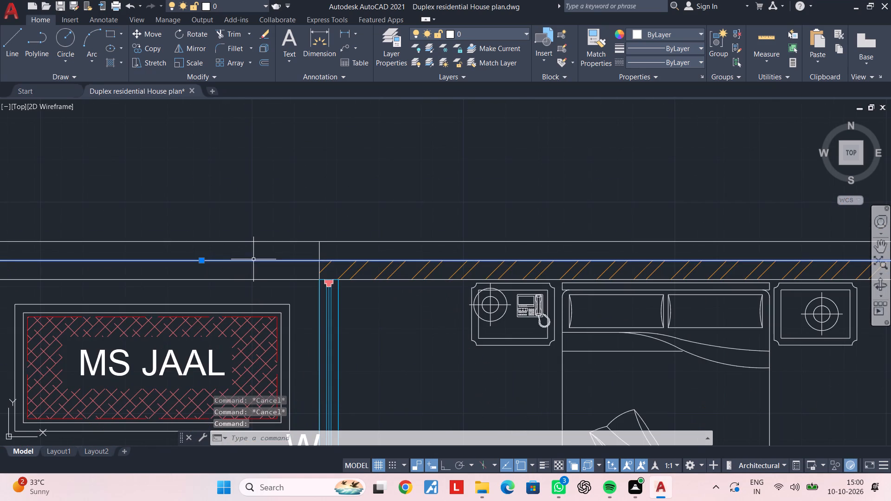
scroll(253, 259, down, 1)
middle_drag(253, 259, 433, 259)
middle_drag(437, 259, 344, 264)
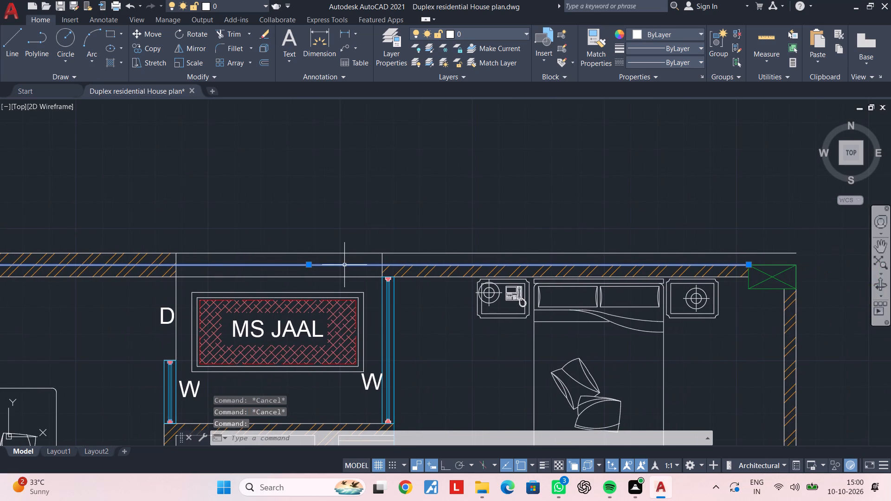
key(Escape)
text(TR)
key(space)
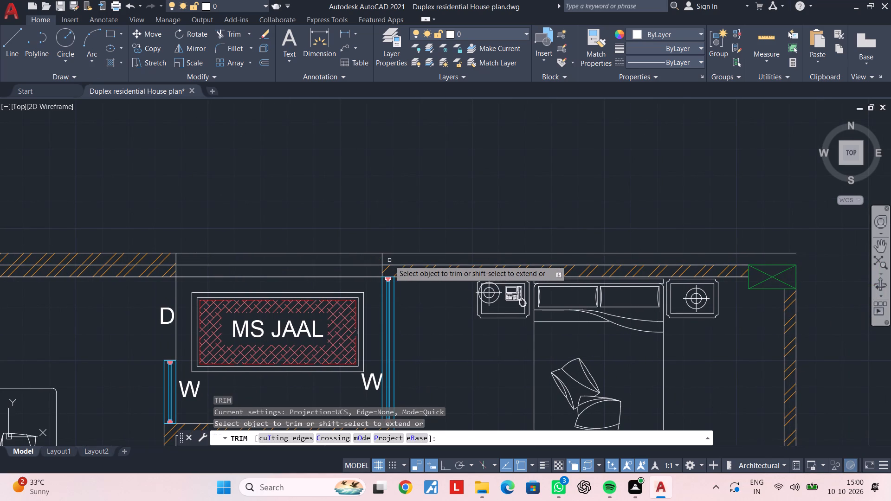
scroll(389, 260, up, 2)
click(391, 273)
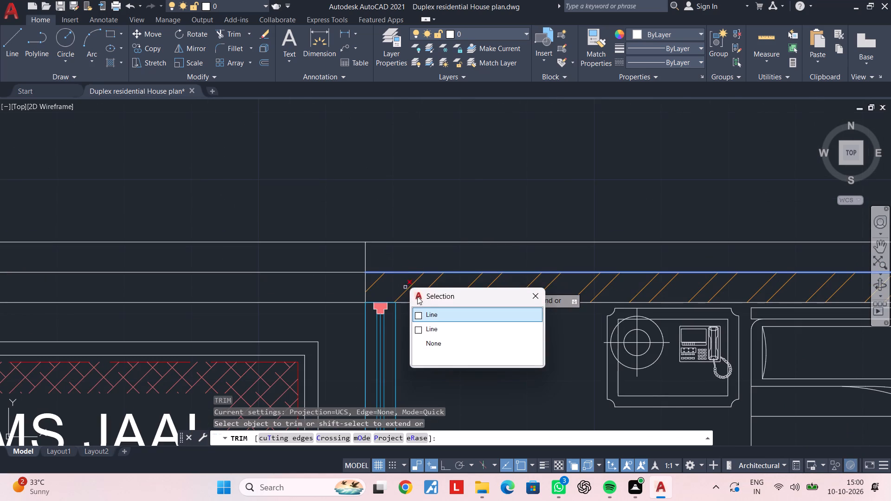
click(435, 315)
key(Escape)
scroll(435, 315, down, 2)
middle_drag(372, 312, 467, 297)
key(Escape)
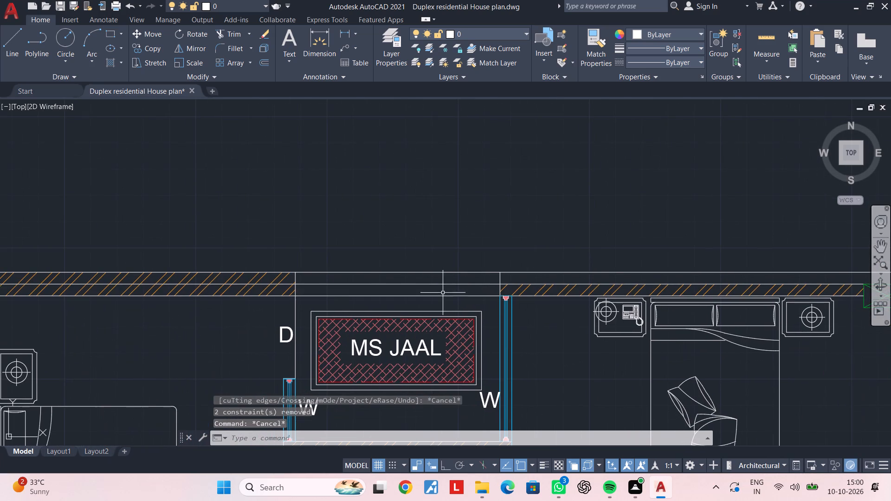
Match the new rear-wall line's properties to the red dashed centreline in the first-floor plan's magenta-hatched side wall.
key(m)
text(A)
key(space)
scroll(420, 321, down, 3)
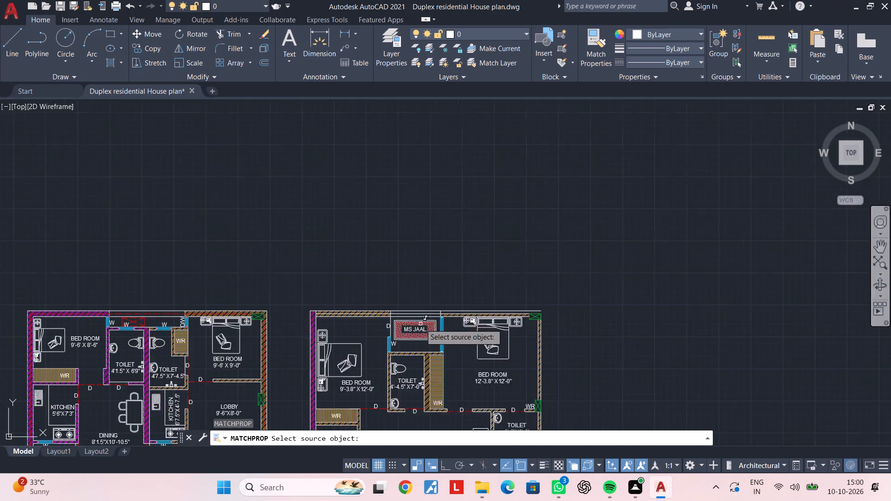
middle_drag(424, 318, 479, 272)
scroll(367, 303, up, 2)
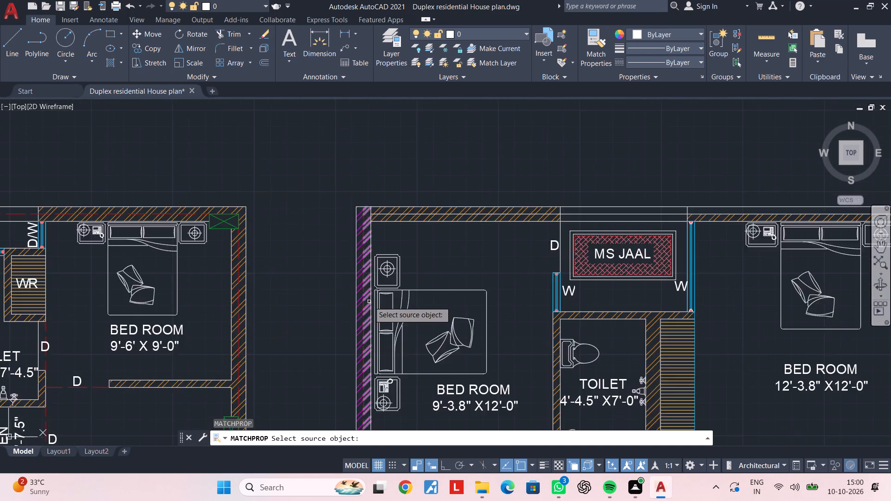
scroll(369, 302, up, 4)
click(341, 318)
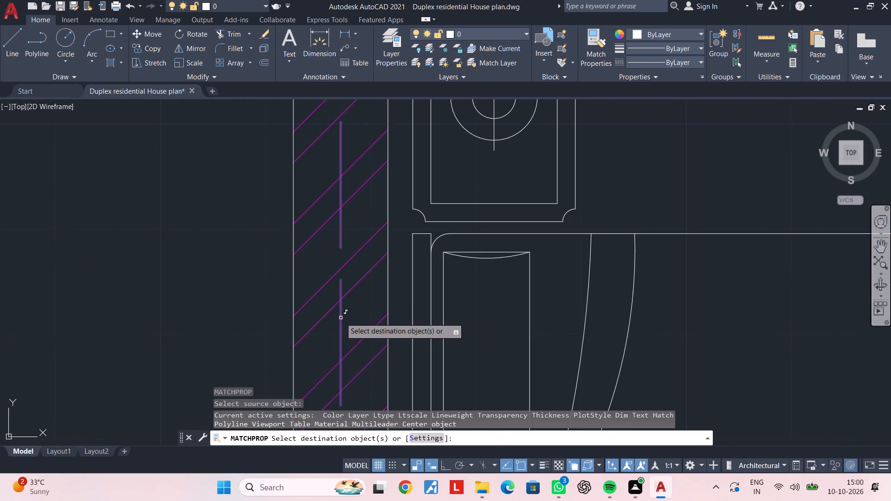
scroll(462, 301, down, 3)
middle_drag(564, 241, 521, 325)
scroll(521, 250, up, 2)
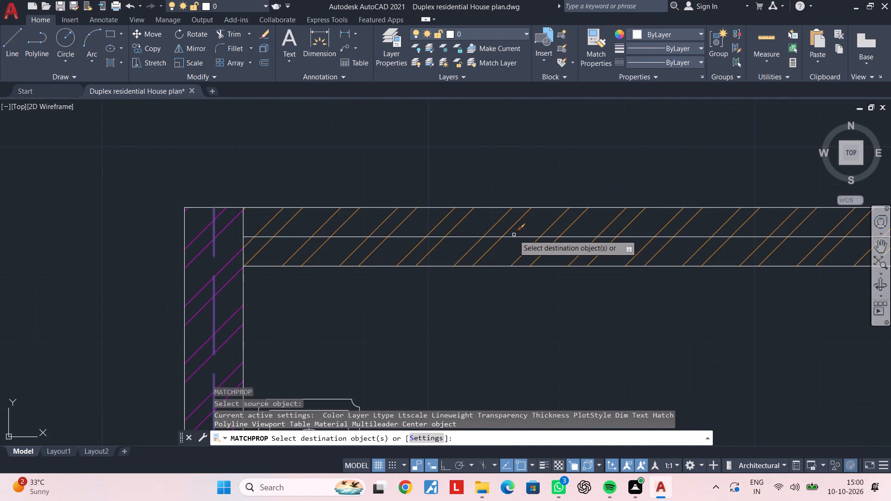
click(514, 237)
scroll(514, 237, down, 3)
middle_drag(584, 253, 389, 270)
key(Escape)
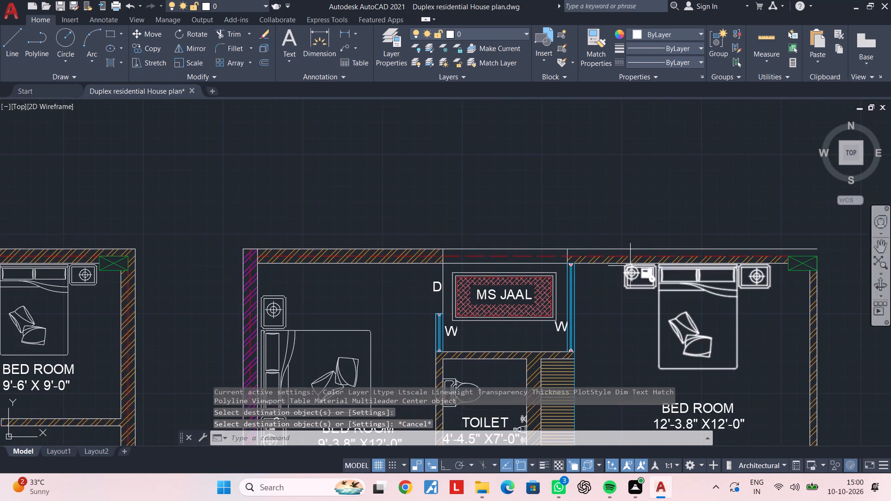
key(Escape)
Draw a 13'-0 1/2" line along the 12'-3.8" bedroom's rear wall hatch, from the MS jaal opening to the green column's outer corner.
middle_drag(614, 263, 438, 257)
scroll(491, 238, up, 3)
scroll(496, 245, down, 2)
scroll(510, 263, up, 2)
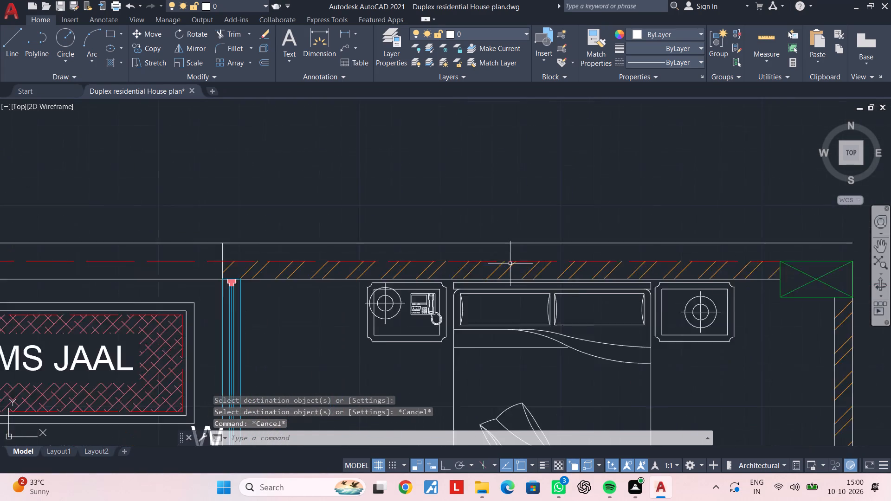
scroll(510, 263, up, 1)
scroll(556, 265, down, 2)
middle_drag(555, 265, 383, 272)
middle_drag(415, 267, 662, 267)
scroll(456, 272, up, 1)
click(452, 266)
key(Escape)
key(Escape)
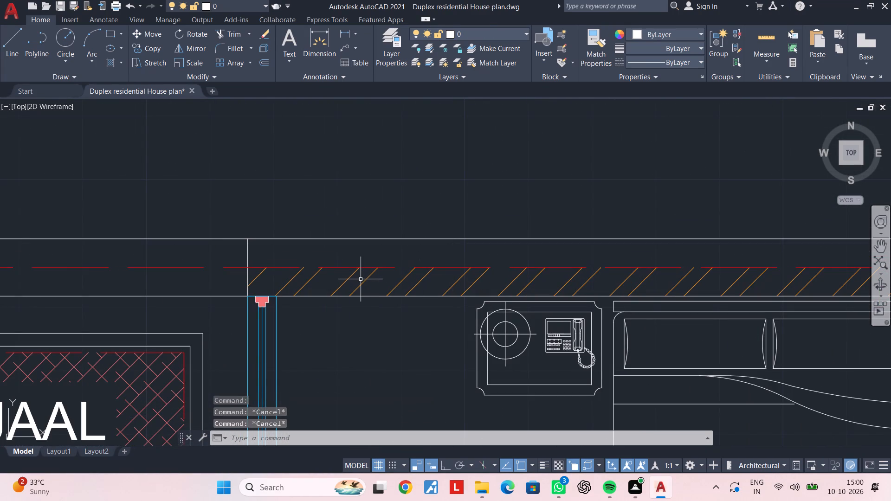
key(l)
key(space)
click(247, 270)
scroll(705, 270, down, 1)
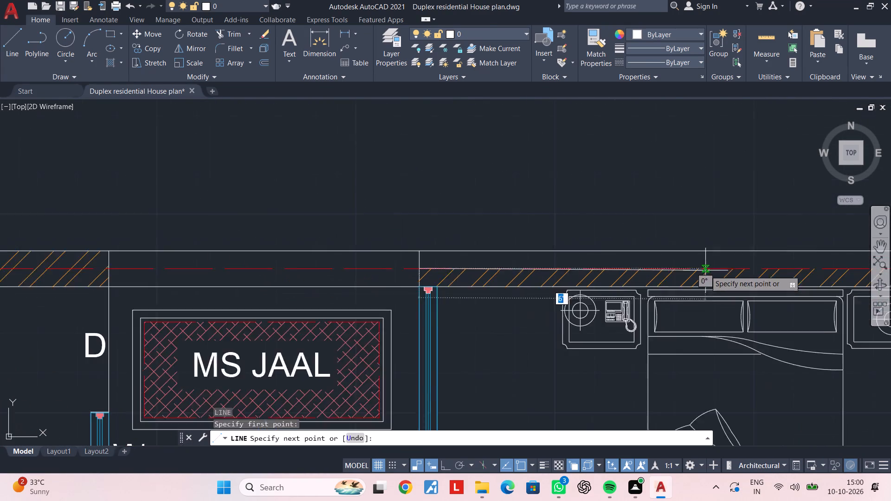
middle_drag(707, 270, 395, 270)
scroll(588, 274, up, 2)
middle_drag(691, 266, 558, 270)
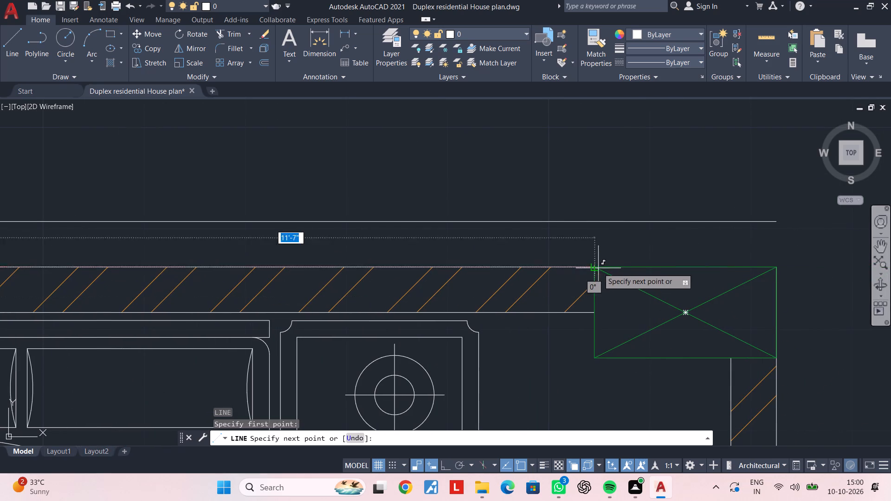
click(775, 266)
key(Escape)
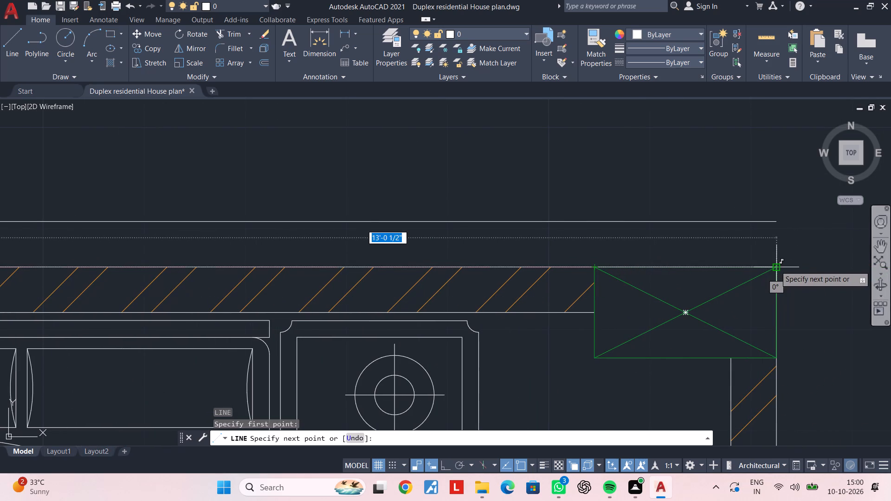
key(Escape)
key(Escape)
key(Escape)
key(Escape)
Trim the red dashed centreline along the 12'-3.8" bedroom's rear wall back to the edge of the MS jaal opening.
scroll(182, 300, down, 1)
middle_drag(182, 300, 816, 296)
scroll(443, 289, up, 2)
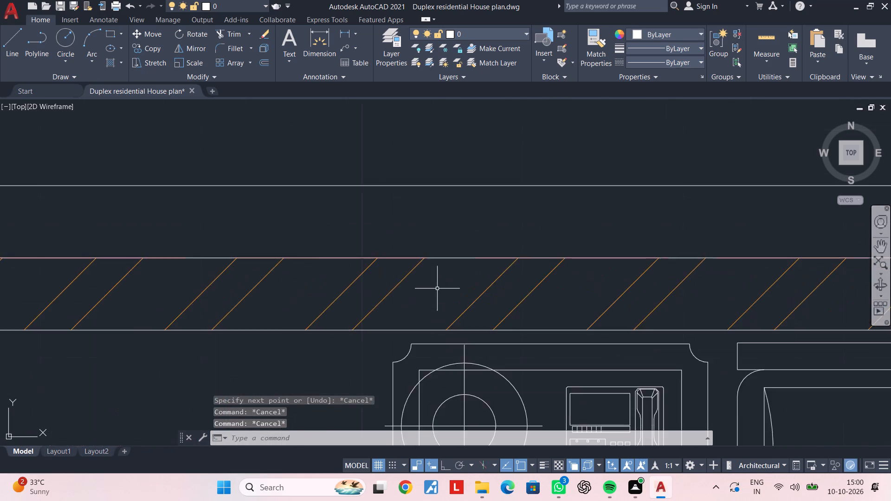
middle_drag(312, 283, 744, 305)
key(Escape)
key(Escape)
key(Escape)
middle_drag(265, 286, 387, 286)
key(Escape)
scroll(381, 286, down, 2)
middle_drag(434, 284, 505, 280)
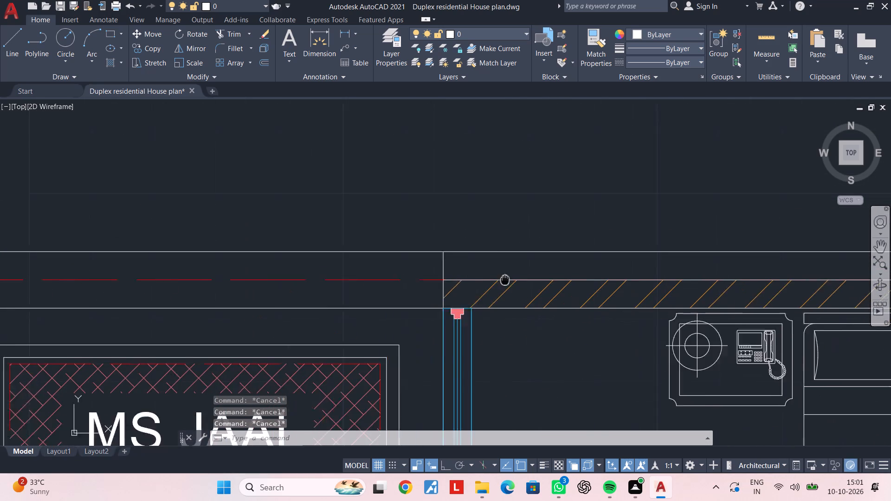
middle_drag(505, 280, 531, 275)
text(TR)
key(space)
scroll(486, 279, up, 1)
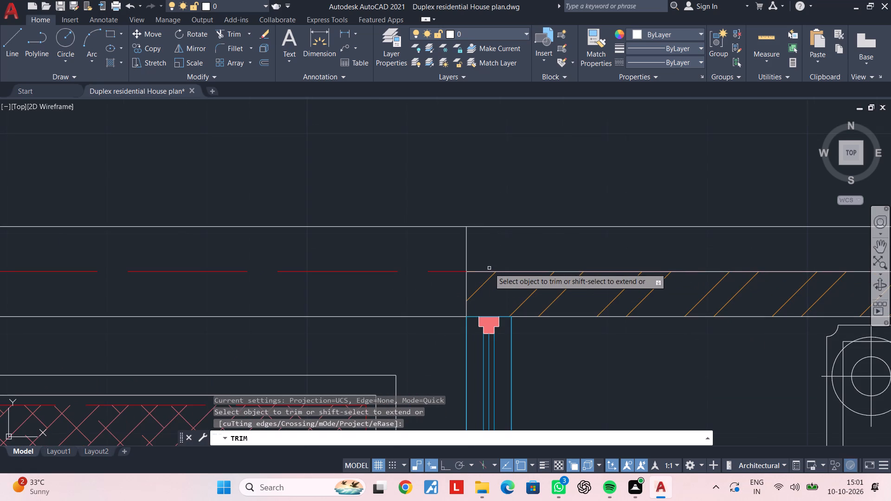
click(488, 270)
click(516, 326)
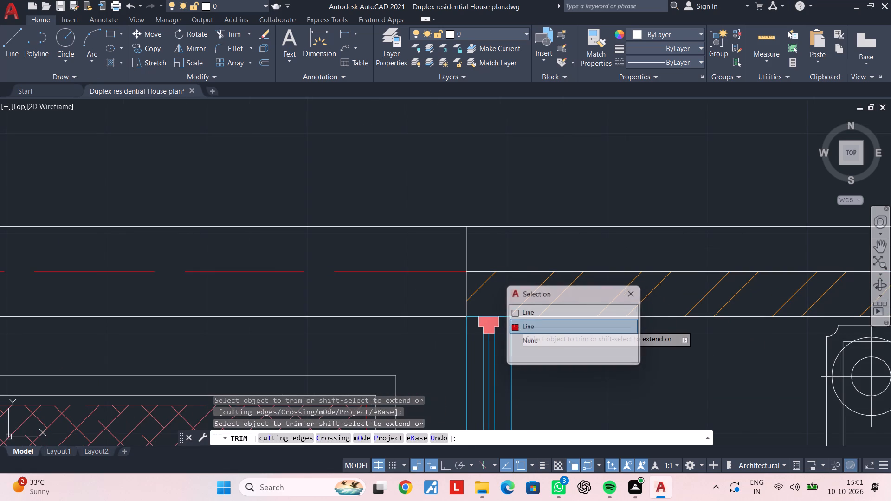
key(Escape)
scroll(498, 293, down, 2)
middle_drag(498, 293, 408, 283)
key(Escape)
scroll(329, 296, down, 2)
middle_drag(363, 296, 509, 296)
middle_drag(431, 299, 479, 285)
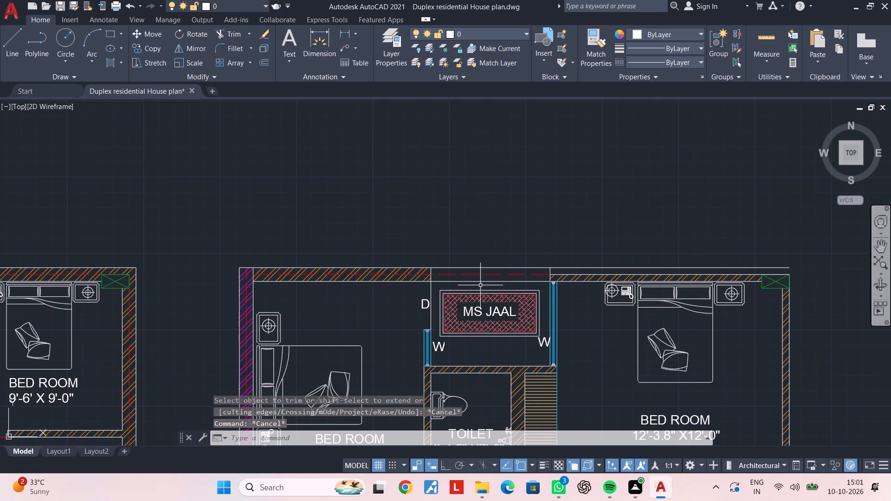
Save the drawing.
key(ctrl+s)
key(ctrl+s)
Examine the ground-floor and first-floor plans for remaining wall-line errors, especially around the MS jaal, toilet and adjoining bedrooms.
scroll(473, 292, down, 2)
middle_drag(473, 296, 488, 229)
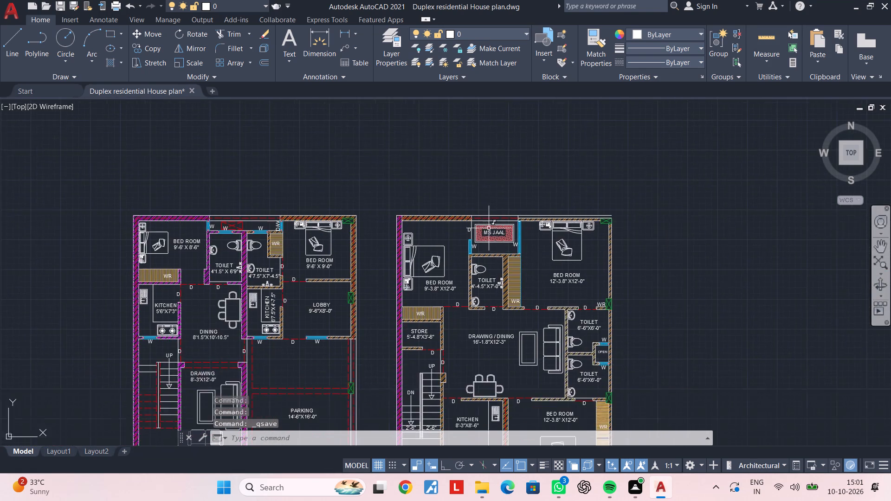
scroll(521, 268, up, 2)
middle_drag(456, 272, 528, 228)
scroll(521, 269, down, 1)
middle_drag(521, 269, 545, 209)
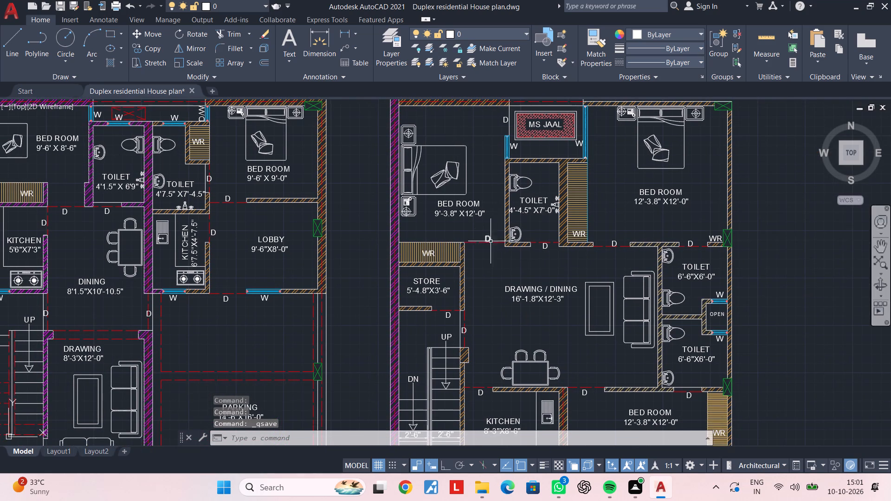
middle_drag(501, 231, 516, 203)
scroll(508, 223, up, 1)
middle_drag(515, 225, 497, 305)
middle_drag(537, 227, 532, 255)
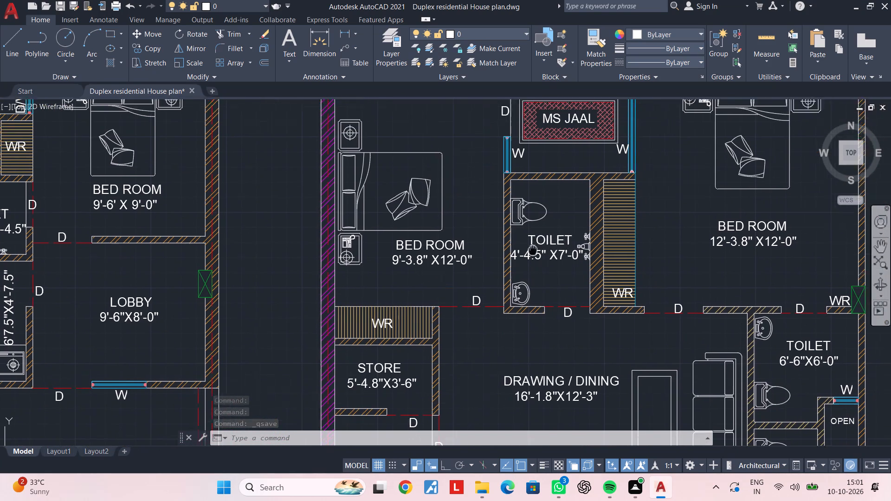
middle_drag(532, 255, 528, 305)
scroll(551, 255, up, 1)
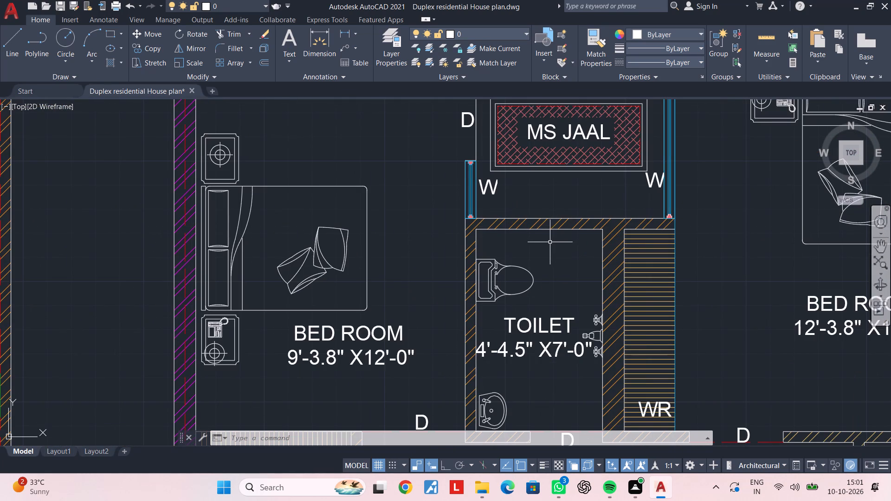
scroll(541, 307, down, 1)
middle_drag(545, 300, 560, 199)
middle_drag(507, 298, 517, 234)
scroll(515, 260, down, 3)
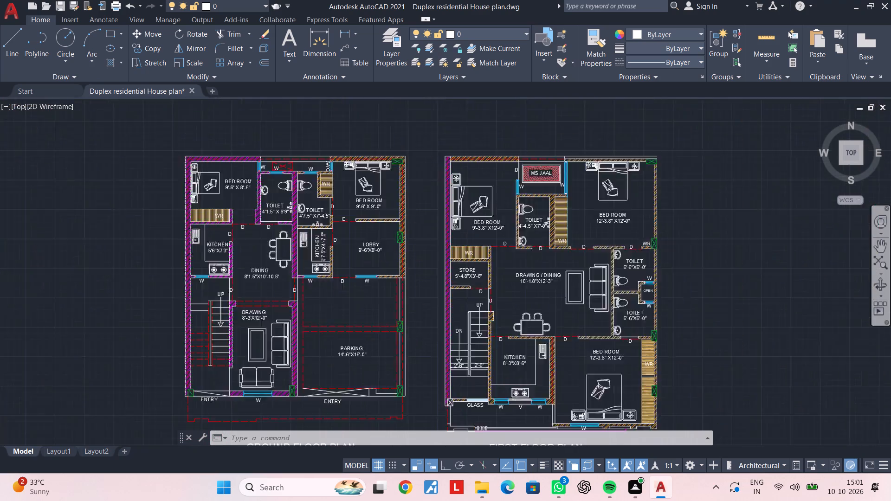
middle_drag(516, 269, 516, 213)
middle_drag(533, 254, 525, 200)
middle_drag(555, 250, 544, 205)
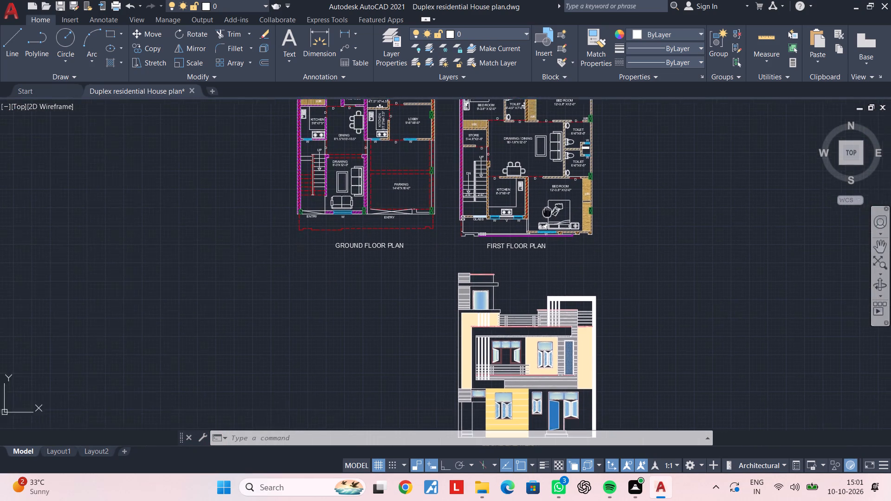
middle_drag(544, 205, 521, 162)
Save the drawing after reviewing the floor plans.
key(ctrl+s)
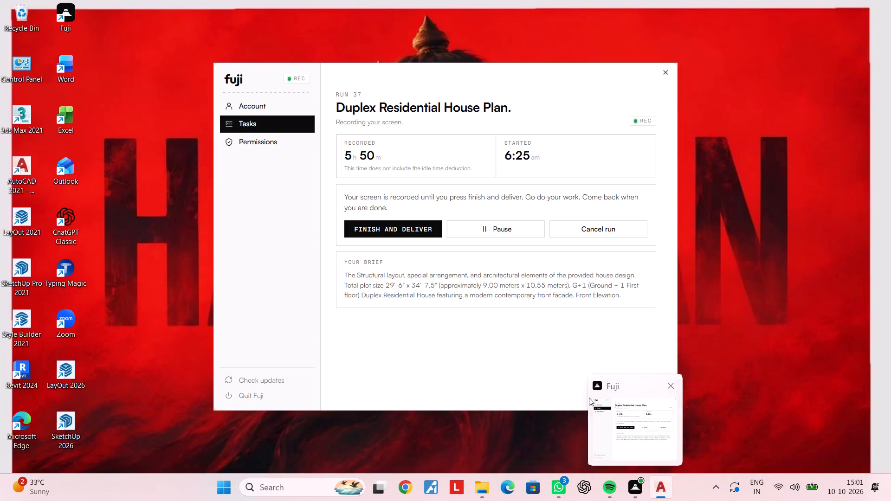
key(Escape)
key(Escape)
key(Escape)
Inspect the front elevation's ground-floor shutter glass, selecting and deselecting each gradient pane of the small window and the yellow wall's window.
scroll(447, 298, up, 2)
middle_drag(513, 261, 407, 132)
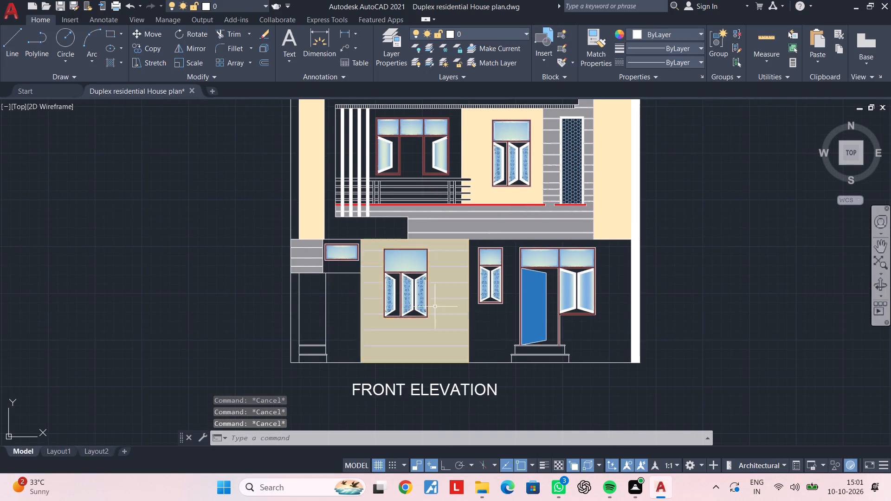
middle_drag(432, 315, 417, 226)
scroll(410, 230, up, 2)
middle_drag(426, 227, 431, 331)
scroll(359, 299, up, 3)
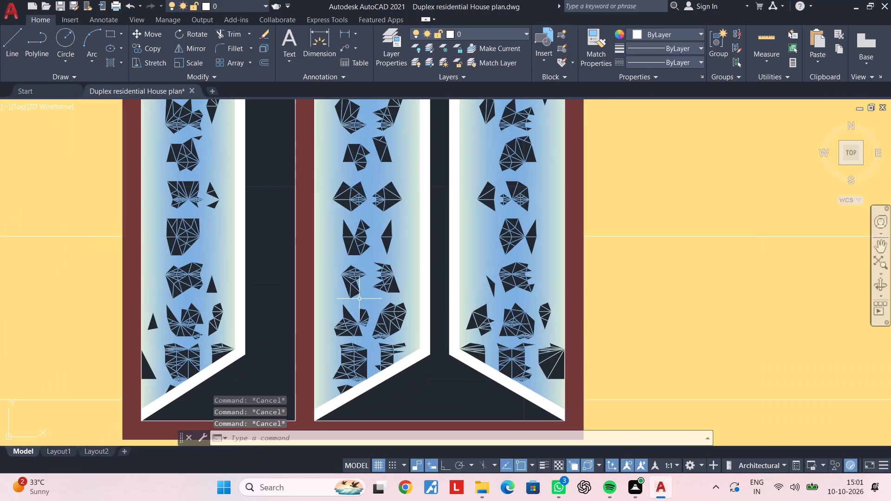
scroll(359, 299, down, 3)
scroll(593, 295, down, 2)
middle_drag(599, 296, 586, 318)
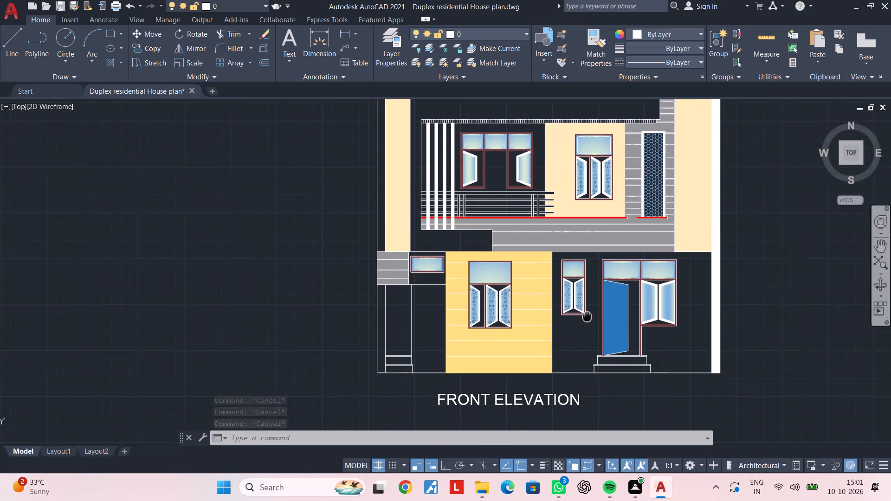
middle_drag(586, 318, 578, 325)
scroll(574, 312, up, 4)
click(551, 309)
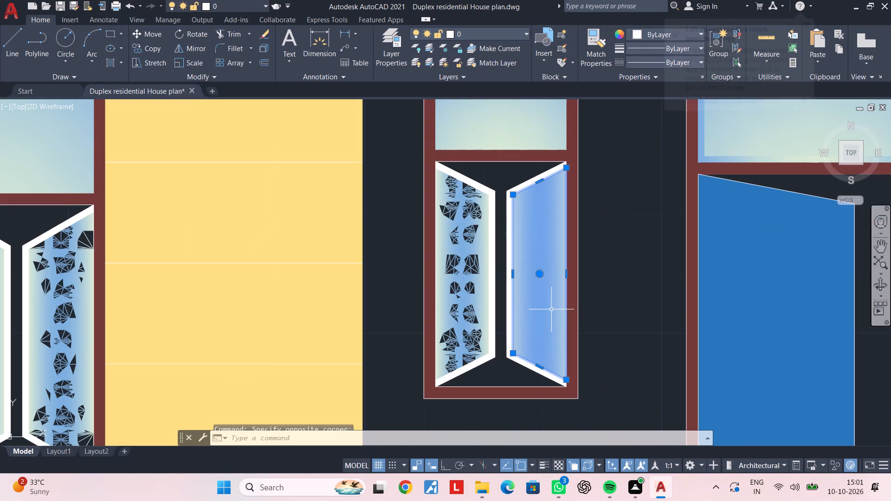
key(Escape)
click(455, 309)
key(Escape)
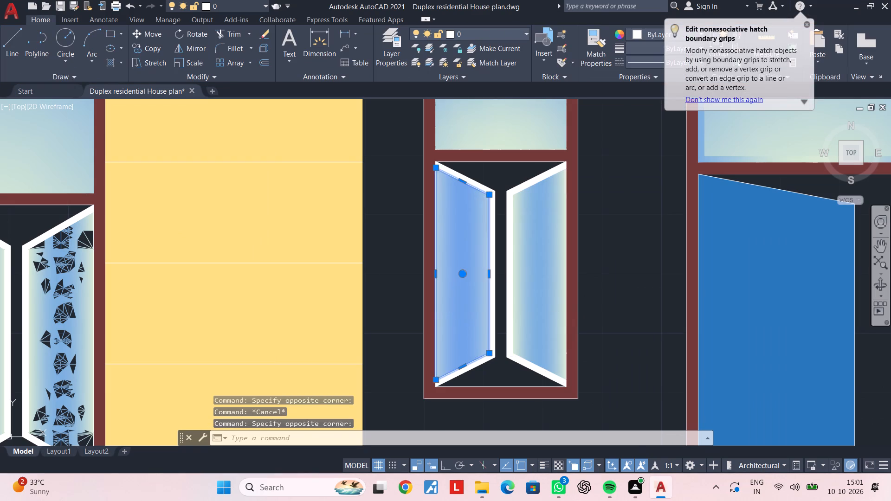
middle_drag(438, 309, 714, 295)
click(340, 311)
key(Escape)
middle_drag(372, 306, 586, 300)
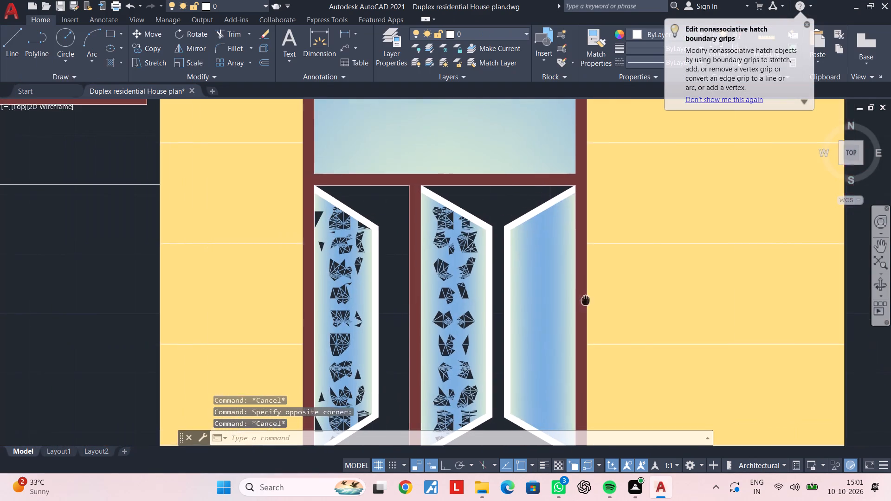
middle_drag(586, 300, 602, 300)
click(485, 304)
key(Escape)
click(371, 314)
key(Escape)
scroll(371, 314, down, 3)
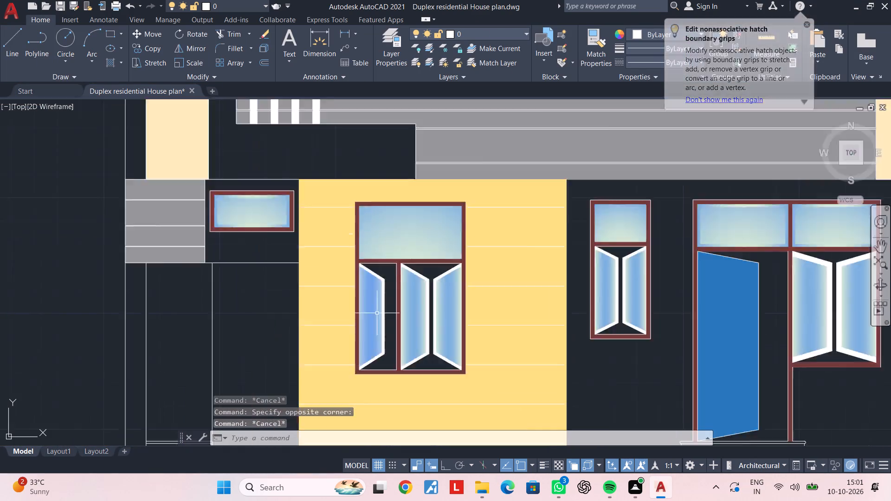
Inspect the three shutter panes of the first-floor window on the cream wall, selecting and deselecting each gradient fill.
middle_drag(456, 273, 318, 407)
scroll(446, 250, up, 3)
key(Escape)
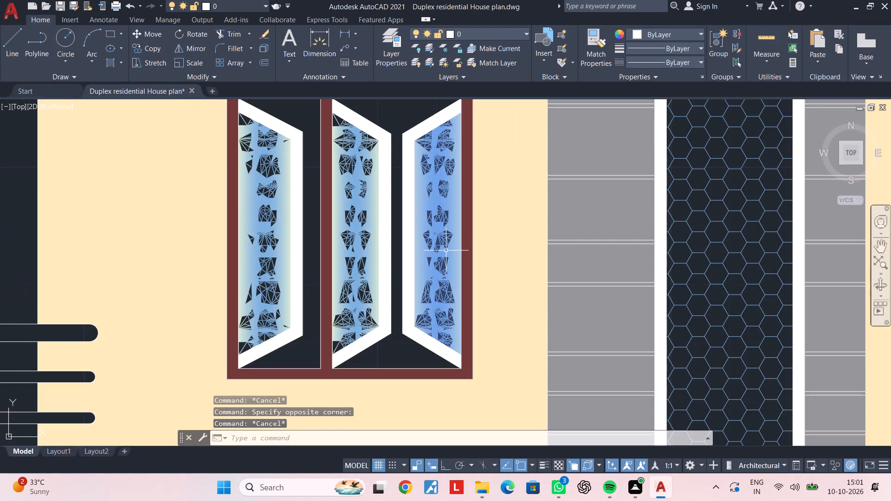
click(446, 250)
key(Escape)
click(360, 269)
key(Escape)
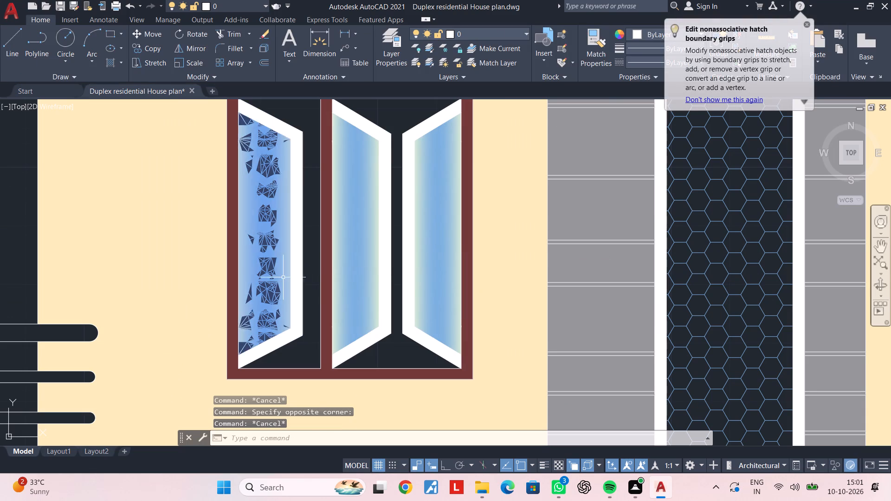
click(283, 277)
key(Escape)
Save the drawing after checking the elevation's window glass.
scroll(283, 277, down, 3)
middle_drag(320, 276, 606, 273)
scroll(533, 277, down, 2)
middle_drag(533, 277, 482, 295)
middle_drag(523, 270, 510, 162)
middle_drag(553, 284, 542, 206)
key(s)
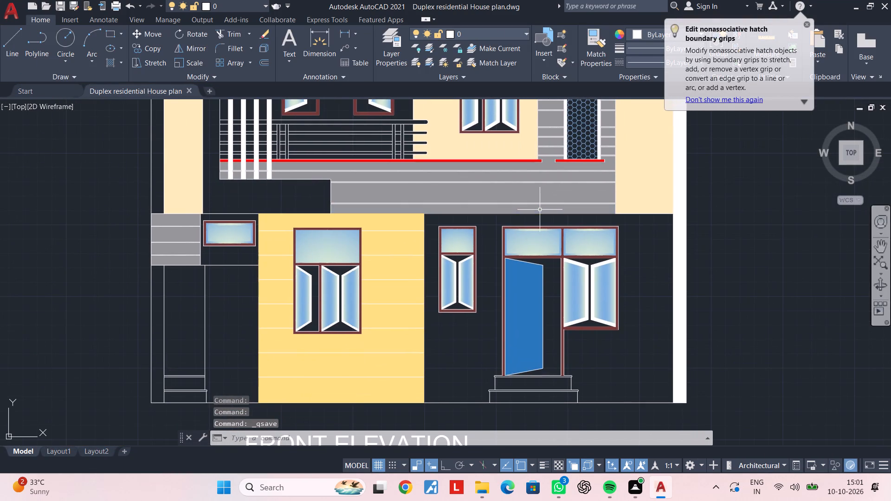
key(ctrl+s)
key(ctrl+s)
Examine the front elevation from the red balcony band and grey cladding across to the ventilator window and the side entry steps.
scroll(529, 215, up, 1)
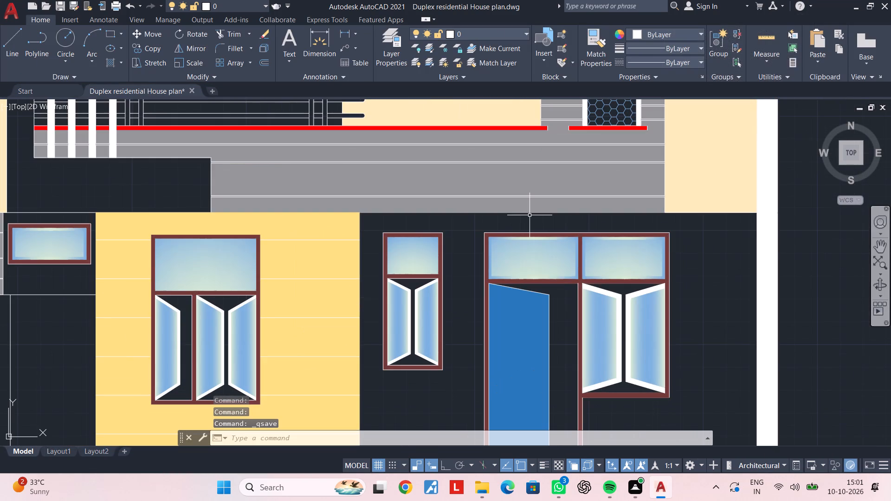
middle_drag(532, 224, 513, 343)
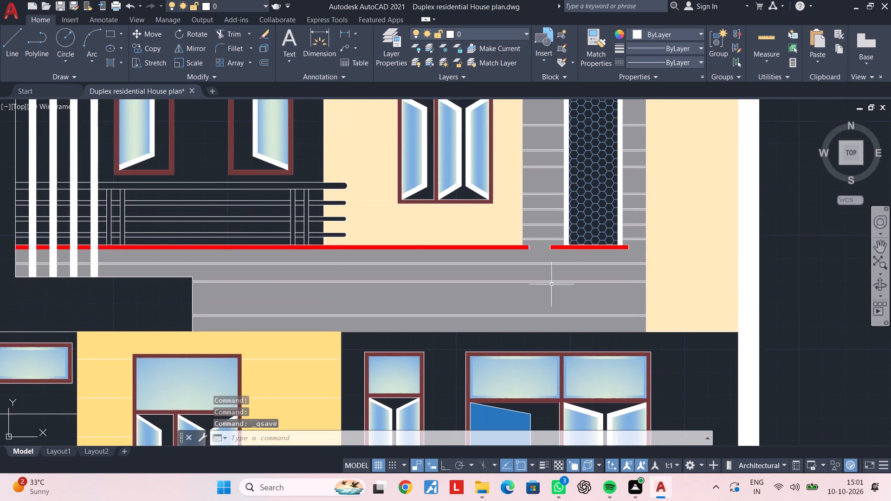
scroll(562, 257, up, 6)
scroll(555, 284, down, 4)
middle_drag(585, 278, 570, 370)
scroll(512, 312, up, 3)
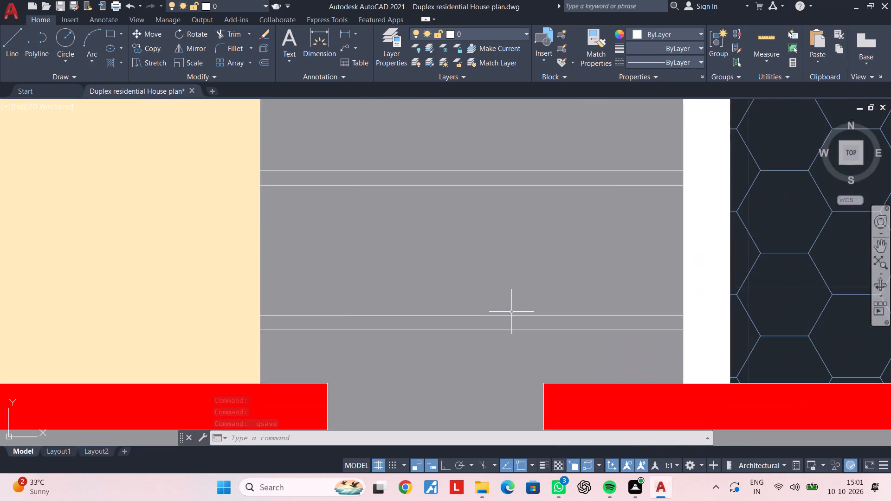
scroll(511, 311, up, 2)
scroll(510, 311, down, 7)
middle_drag(518, 295, 670, 274)
middle_drag(507, 324, 670, 295)
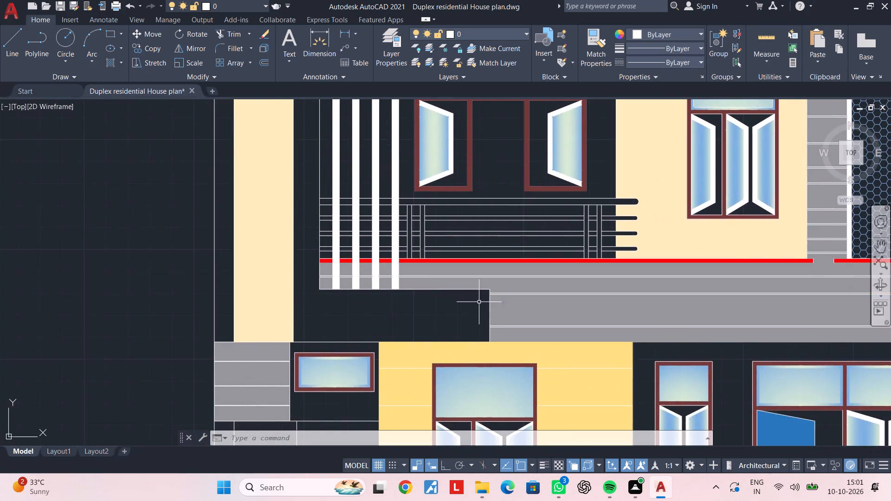
scroll(479, 302, up, 1)
middle_drag(533, 308, 663, 308)
middle_drag(464, 299, 591, 290)
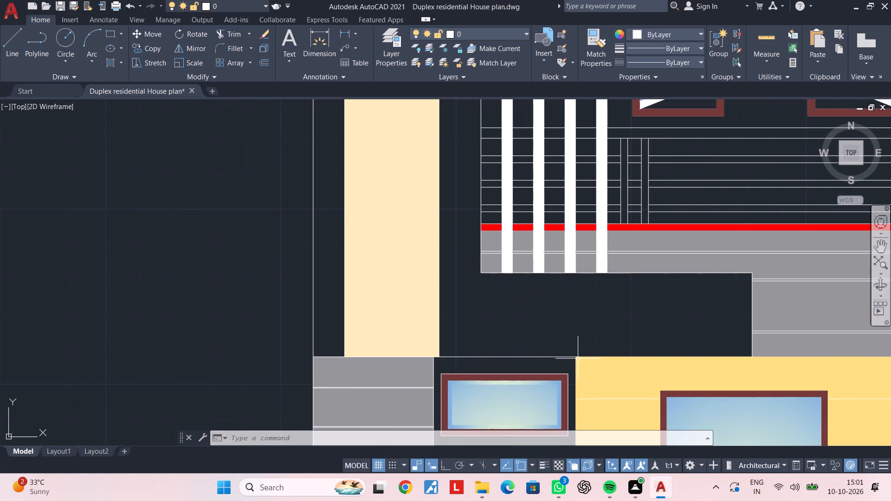
middle_drag(555, 391, 566, 342)
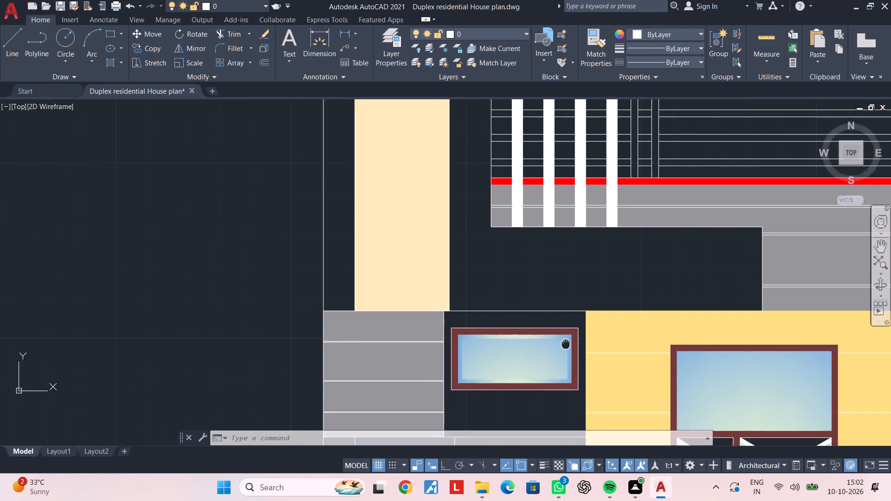
middle_drag(566, 342, 567, 315)
scroll(529, 336, up, 2)
scroll(517, 344, down, 2)
middle_drag(517, 344, 508, 293)
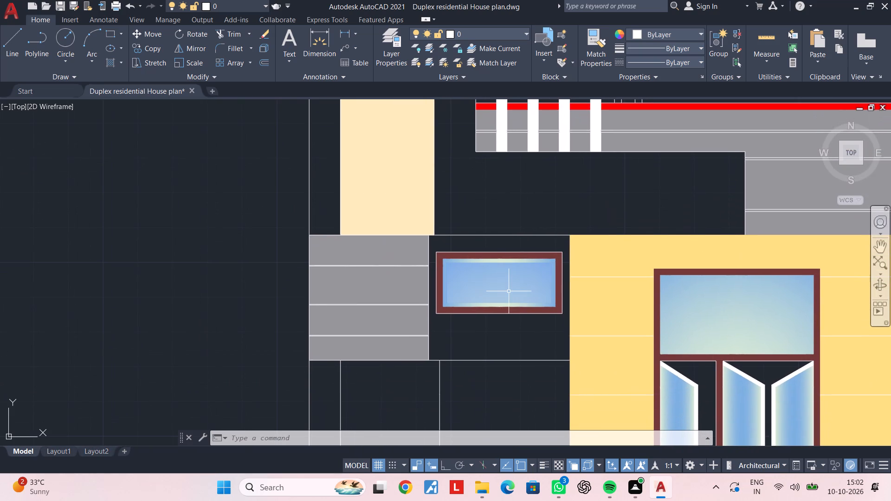
scroll(506, 324, up, 1)
middle_drag(506, 314, 522, 95)
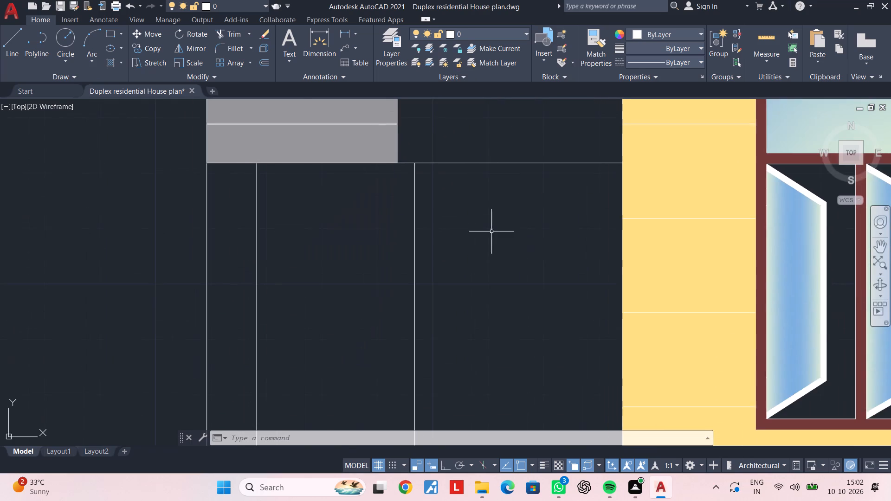
scroll(491, 233, down, 1)
middle_drag(491, 226, 501, 16)
scroll(470, 253, up, 2)
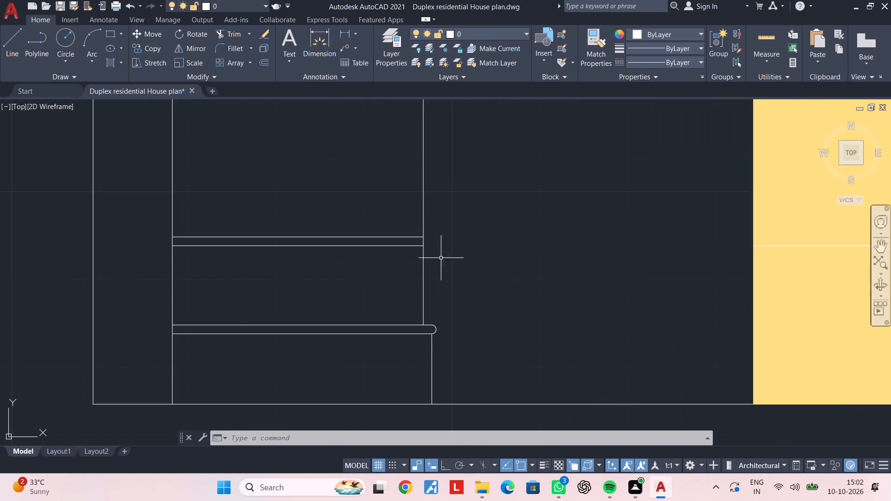
Draw a circle of 1/2" radius centred on the open end of the side entry's upper step tread.
scroll(423, 249, up, 2)
middle_drag(439, 249, 502, 263)
scroll(501, 263, up, 1)
key(Escape)
key(Escape)
key(c)
key(space)
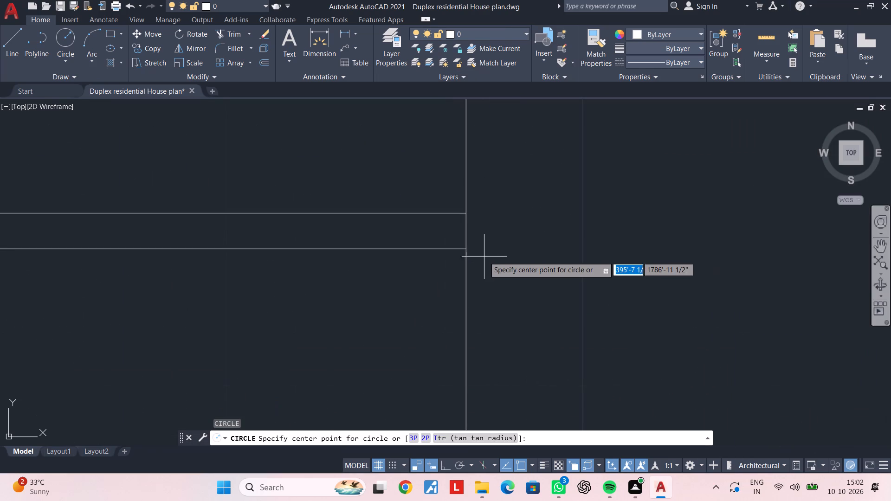
click(467, 231)
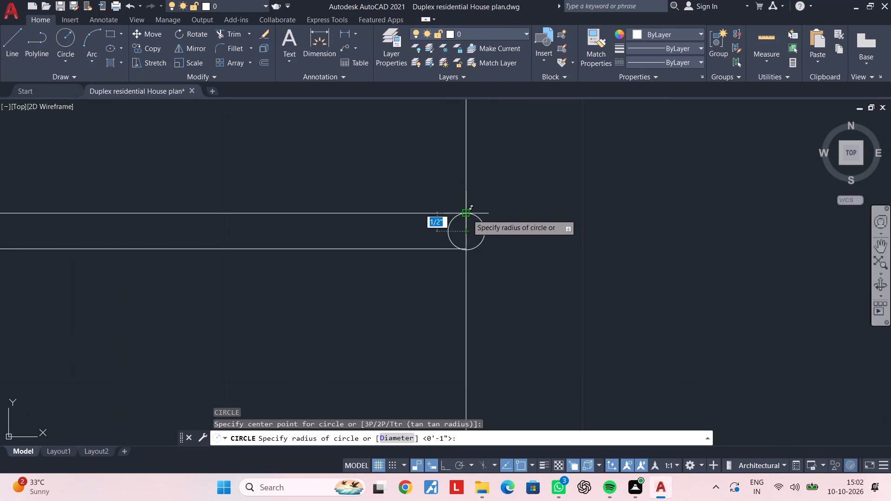
click(467, 214)
key(Escape)
key(Escape)
Trim away the circle's inner half inside the upper step tread, leaving a rounded nosing.
text(TR)
key(space)
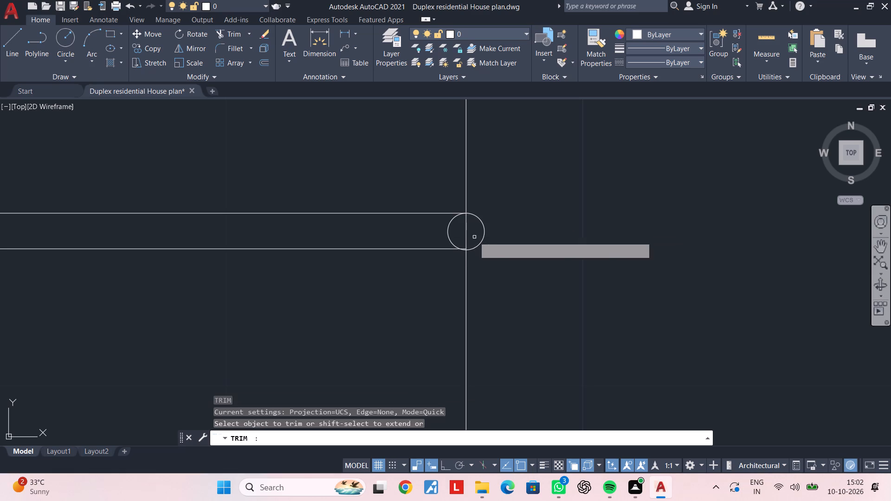
click(449, 235)
key(Escape)
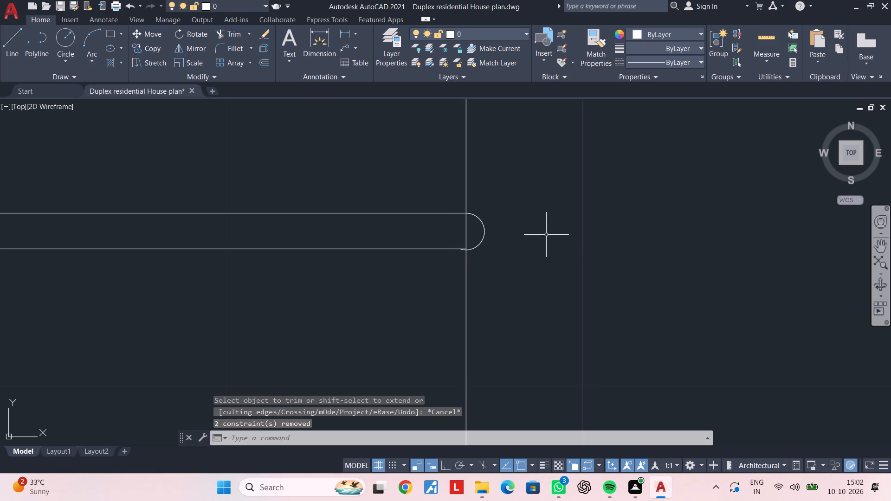
Stretch the nosing arc's lower endpoint to the corner where the tread's bottom line meets the vertical step edge.
scroll(491, 250, up, 3)
click(408, 241)
scroll(381, 246, up, 2)
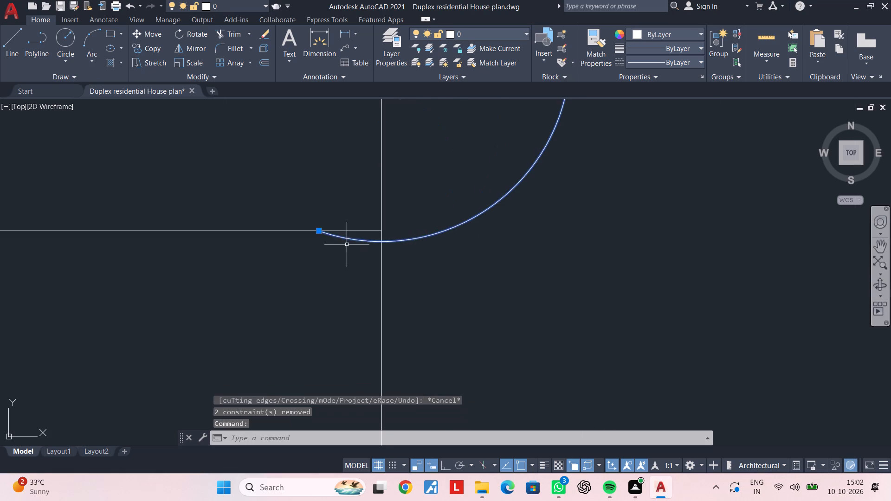
click(320, 232)
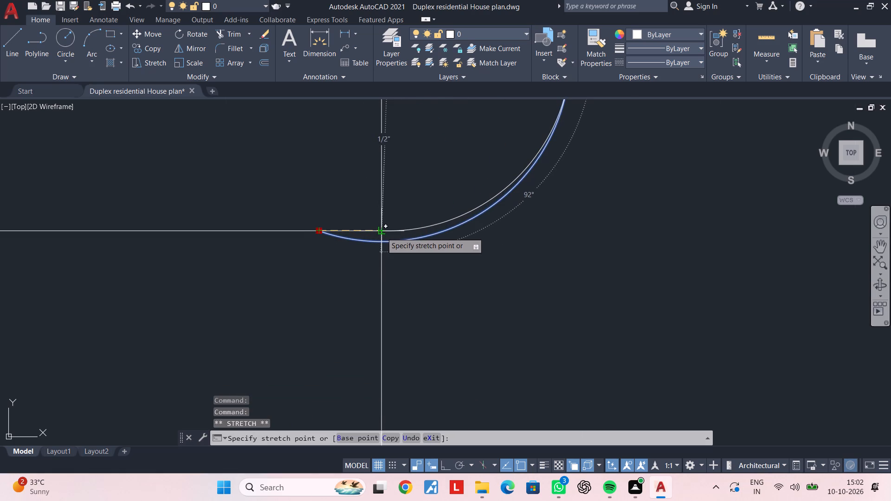
click(381, 232)
key(Escape)
Examine the front elevation's ground floor from the side entry steps across to the main door steps, doors and windows.
scroll(487, 236, down, 4)
scroll(525, 231, down, 2)
middle_drag(554, 224, 555, 223)
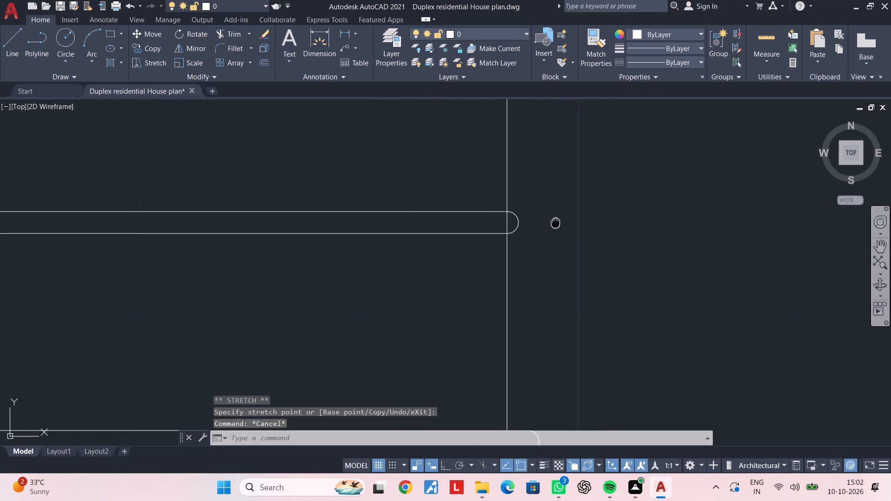
middle_drag(555, 223, 547, 169)
scroll(594, 186, down, 2)
middle_drag(598, 191, 510, 192)
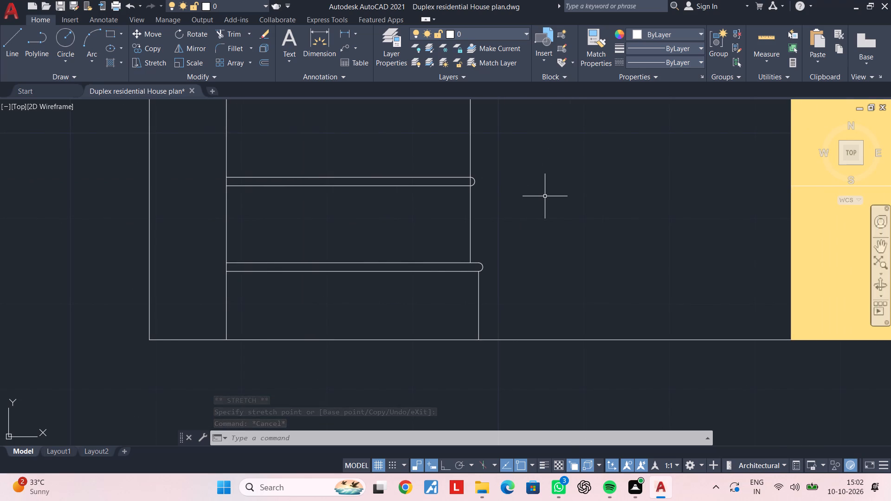
scroll(545, 196, down, 1)
middle_drag(702, 199, 227, 181)
middle_drag(713, 188, 472, 174)
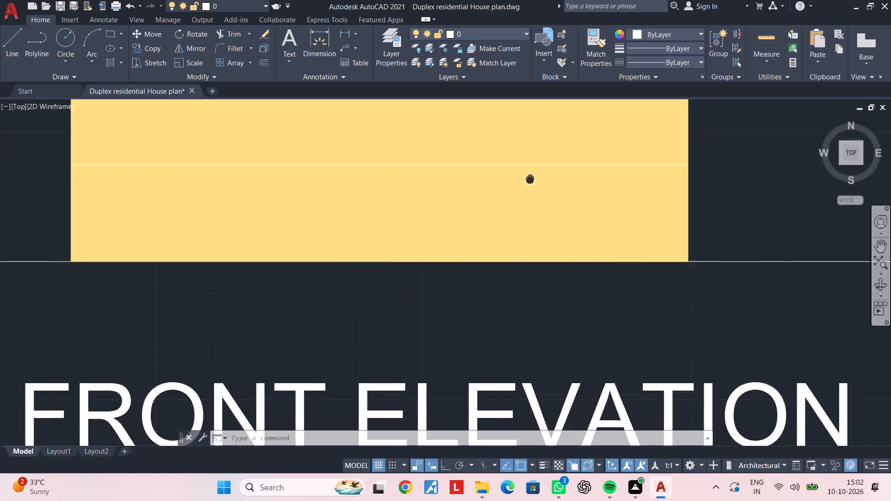
middle_drag(472, 174, 155, 171)
middle_drag(693, 190, 590, 196)
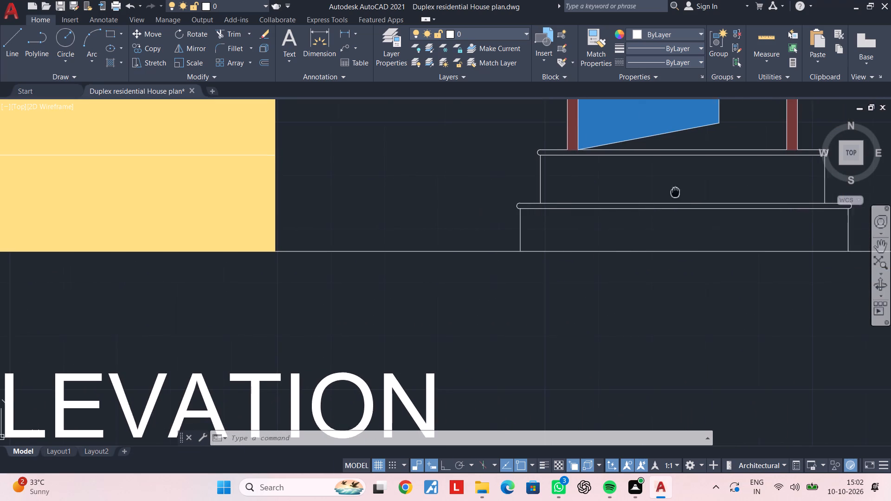
middle_drag(590, 196, 324, 197)
middle_drag(340, 186, 347, 290)
scroll(372, 202, down, 2)
middle_drag(386, 192, 384, 287)
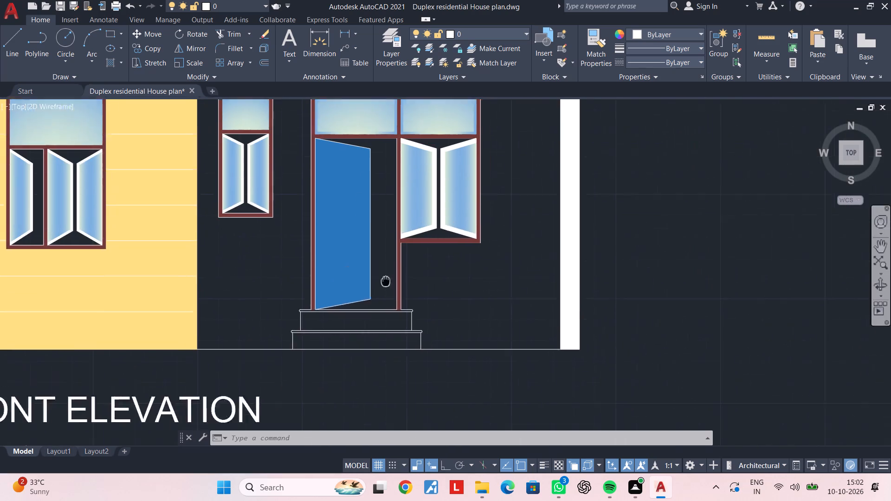
middle_drag(384, 287, 378, 316)
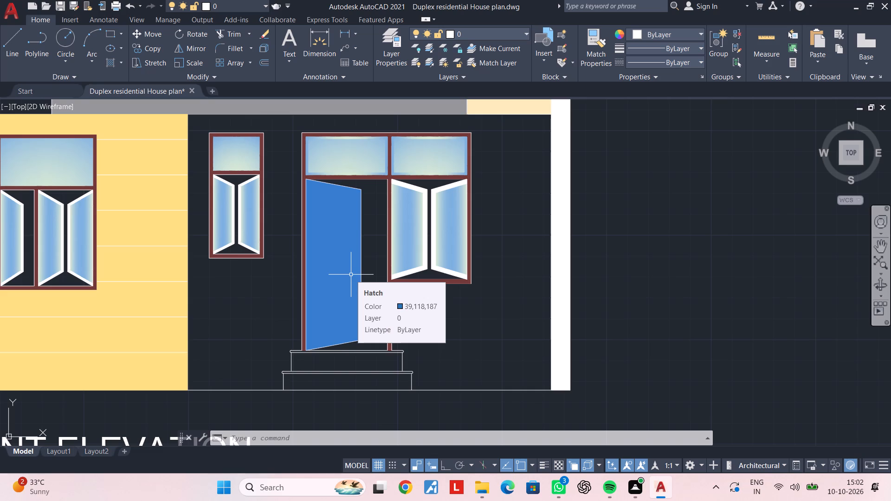
key(Escape)
key(Escape)
key(Escape)
scroll(458, 340, down, 2)
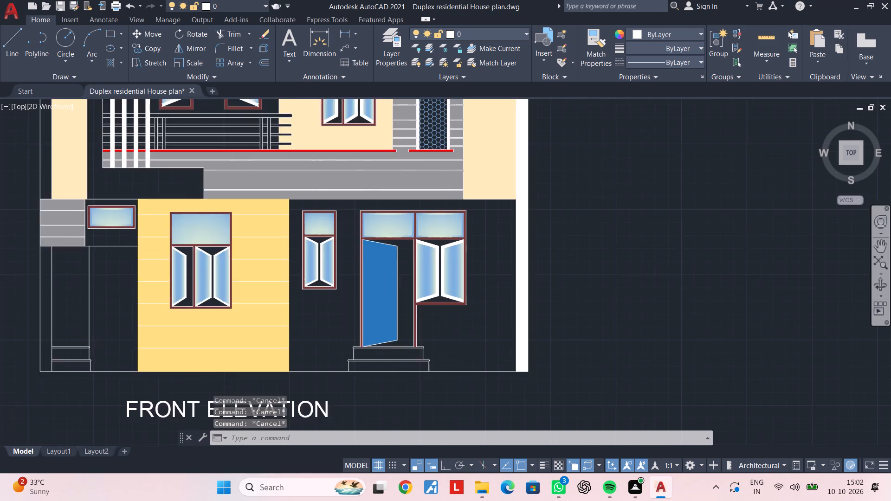
scroll(458, 343, down, 1)
key(Escape)
key(Escape)
key(Escape)
key(Escape)
scroll(458, 336, down, 2)
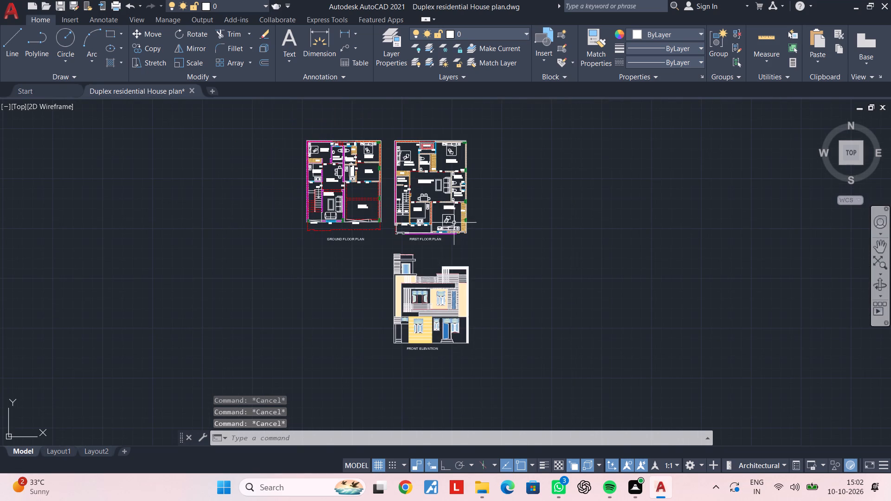
Match the bedroom-side line of the balcony door opening on the first floor plan to the red dashed wall line's properties.
scroll(438, 192, up, 2)
middle_drag(436, 225, 444, 303)
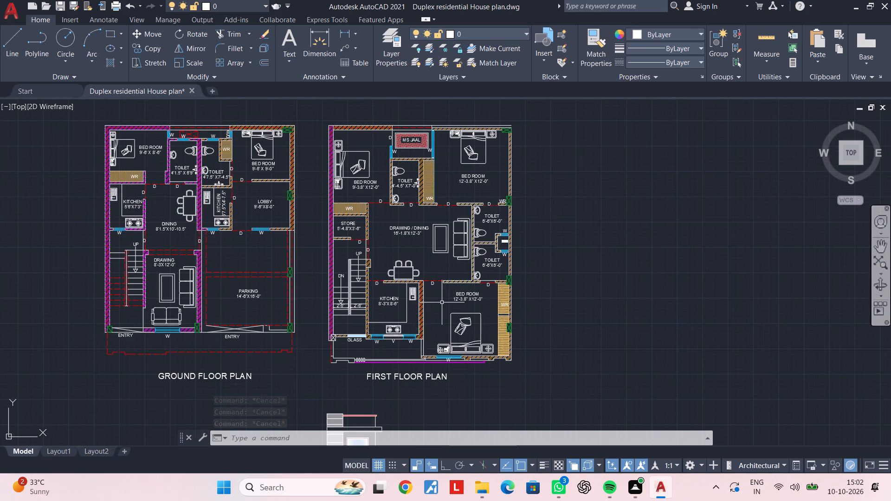
scroll(429, 374, up, 3)
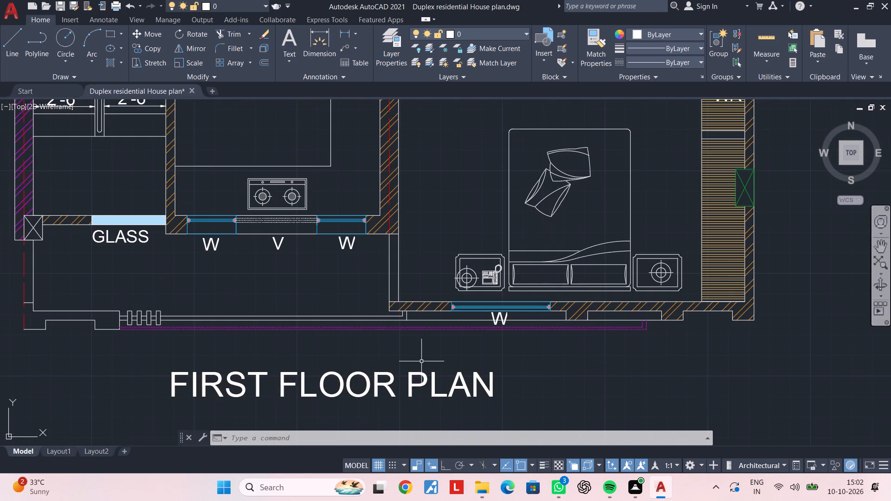
middle_drag(428, 316, 436, 354)
key(Escape)
key(Escape)
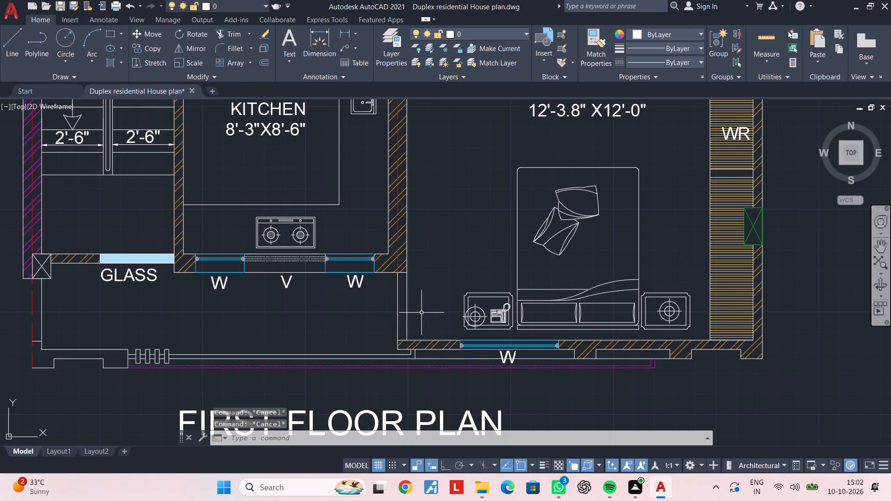
key(m)
text(A)
key(space)
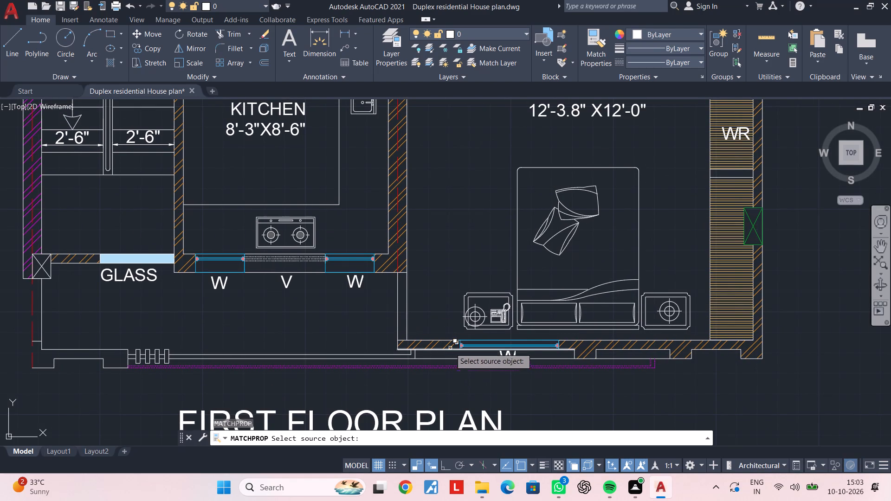
scroll(398, 265, up, 2)
click(393, 261)
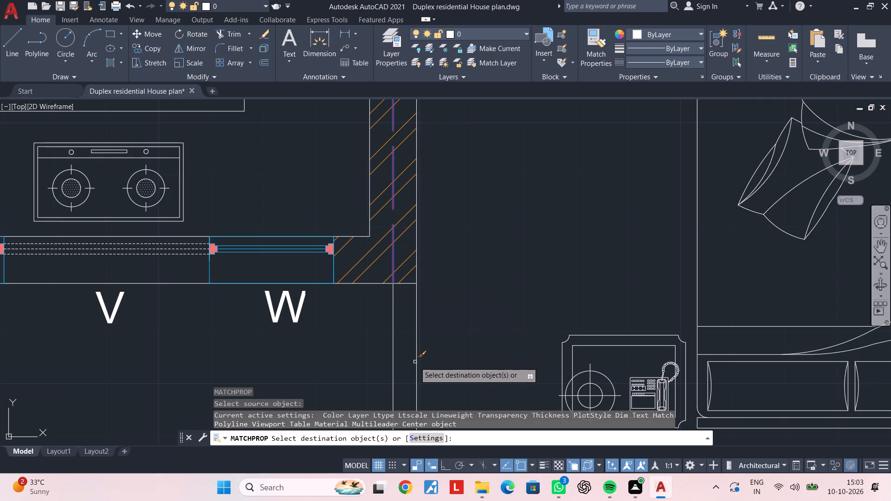
click(418, 356)
scroll(457, 356, down, 2)
middle_drag(458, 351, 456, 282)
key(Escape)
key(Escape)
Copy the front bedroom's door label D from its dining-side door to the balcony door opening beside the bed.
middle_drag(454, 283, 393, 395)
key(Escape)
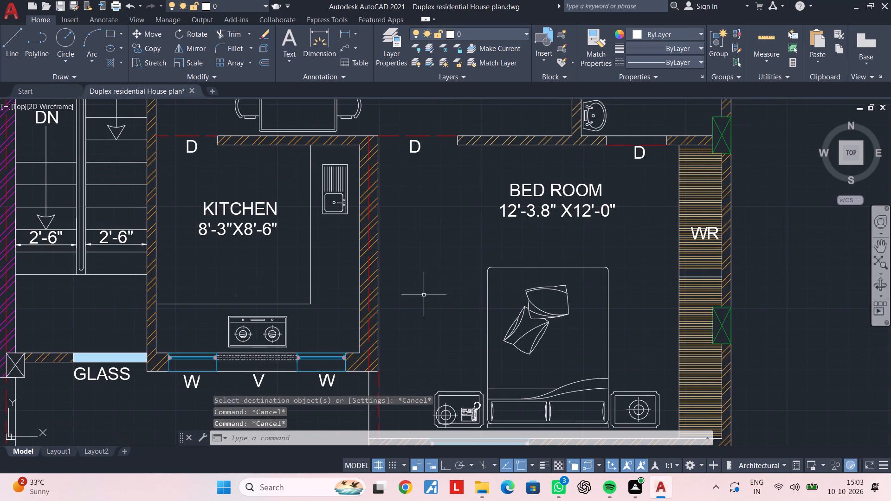
key(Escape)
click(413, 151)
key(c)
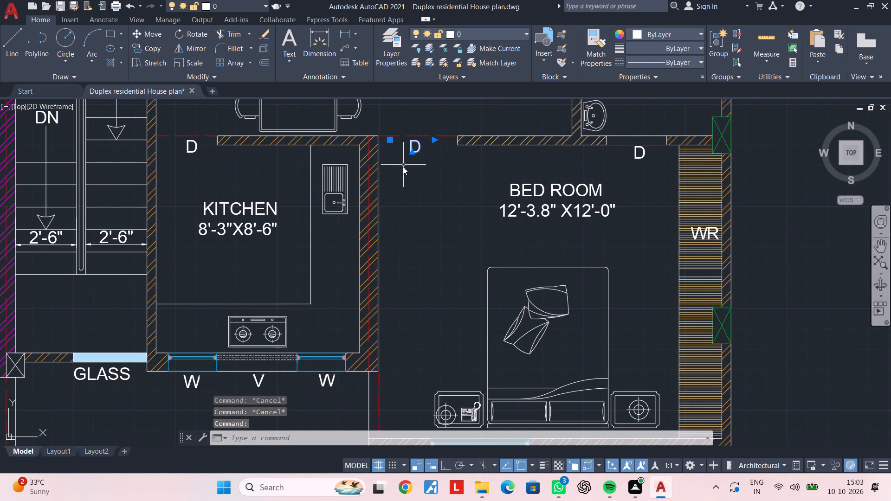
key(o)
key(space)
click(413, 149)
scroll(416, 373, down, 1)
middle_drag(416, 373, 417, 277)
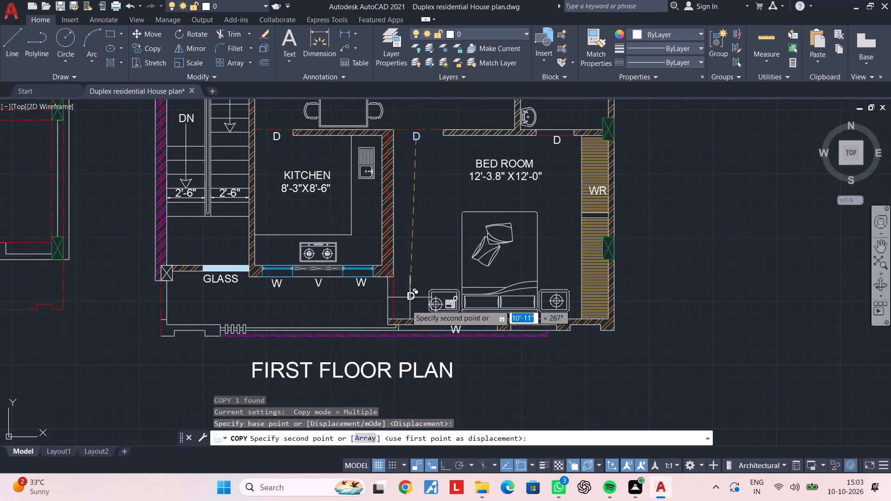
scroll(401, 298, up, 4)
click(343, 308)
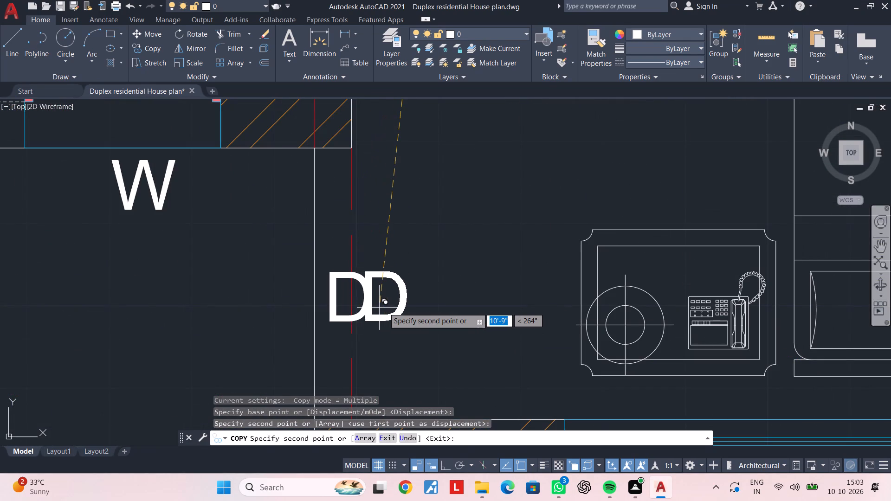
key(Escape)
Add a linear dimension across the width of the ground floor plan's dashed stair flight beside the outer wall.
scroll(235, 331, down, 2)
middle_drag(235, 331, 560, 329)
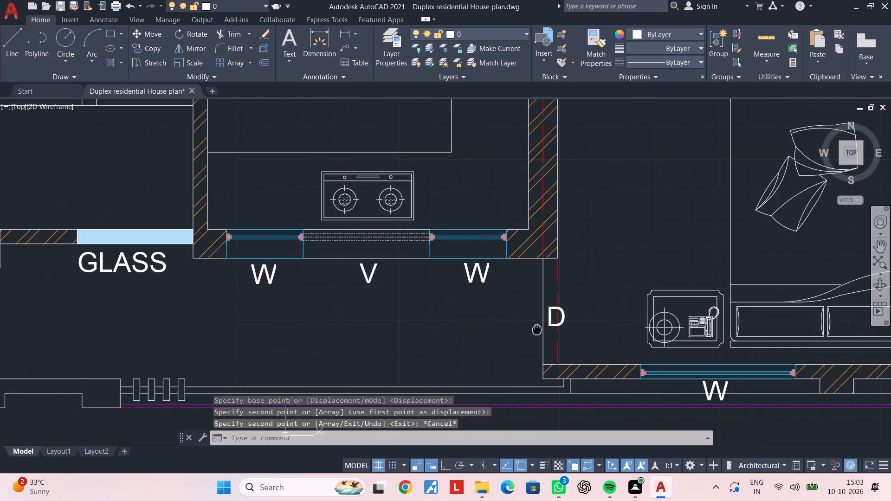
middle_drag(560, 329, 613, 329)
middle_drag(378, 327, 542, 331)
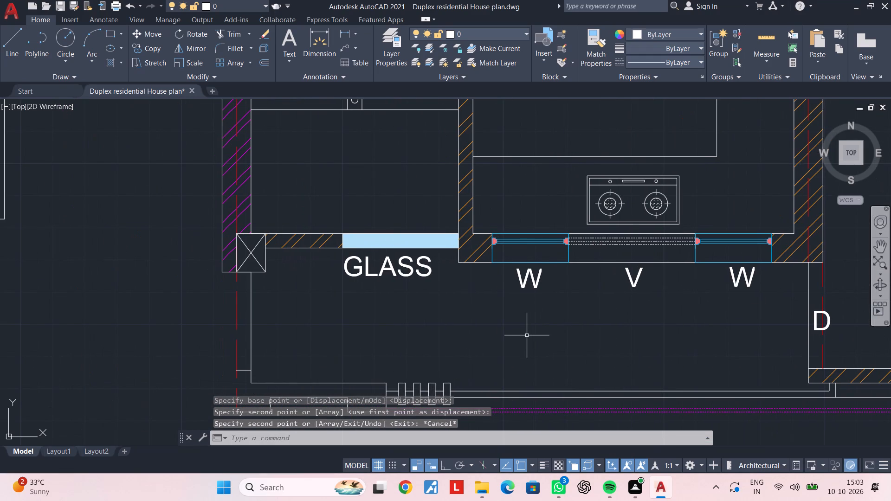
key(Escape)
scroll(301, 202, down, 2)
middle_drag(304, 199, 306, 236)
middle_drag(291, 242, 727, 263)
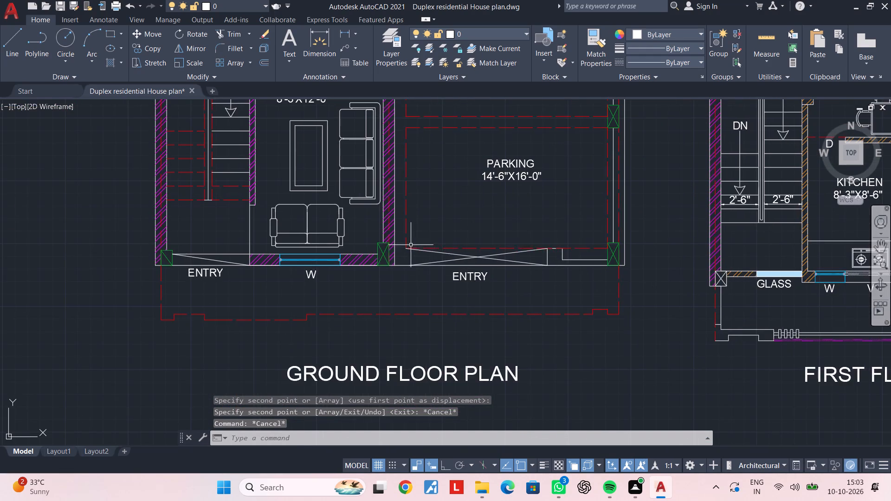
middle_drag(399, 241, 439, 324)
click(343, 37)
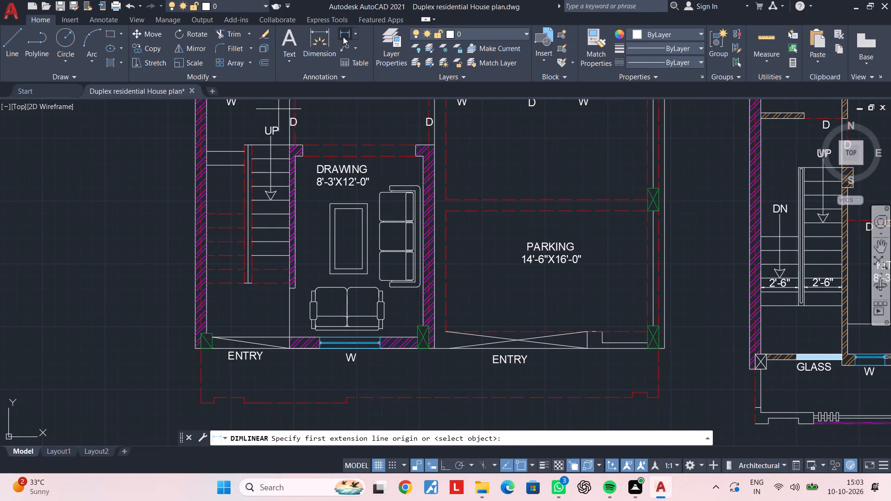
scroll(223, 244, up, 3)
click(302, 248)
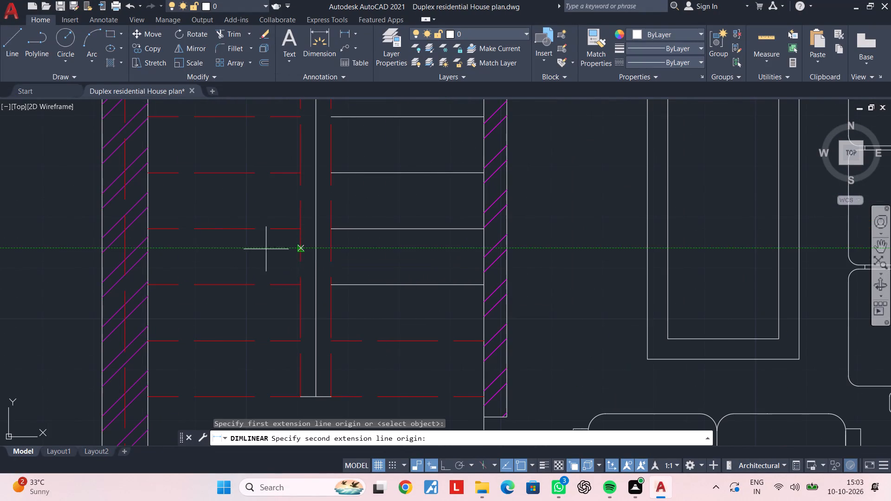
click(149, 250)
click(186, 271)
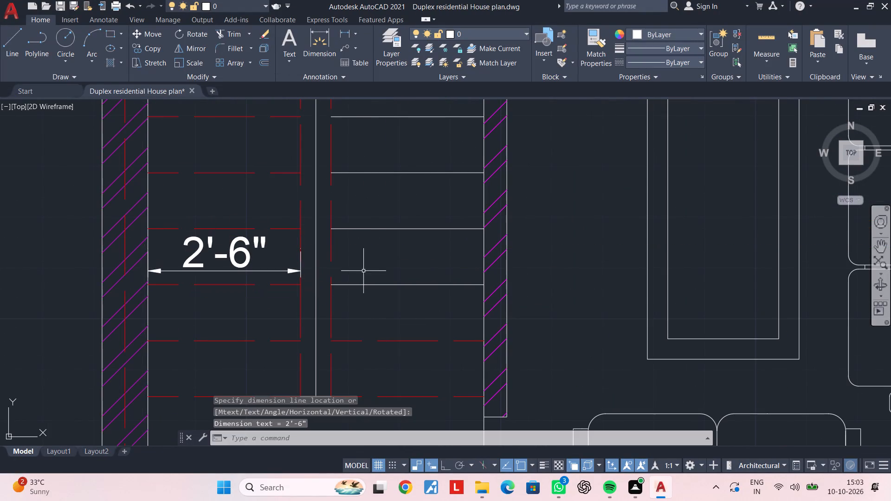
Add a linear dimension across the width of the ground floor stair flight beside the drawing room wall.
key(space)
click(333, 264)
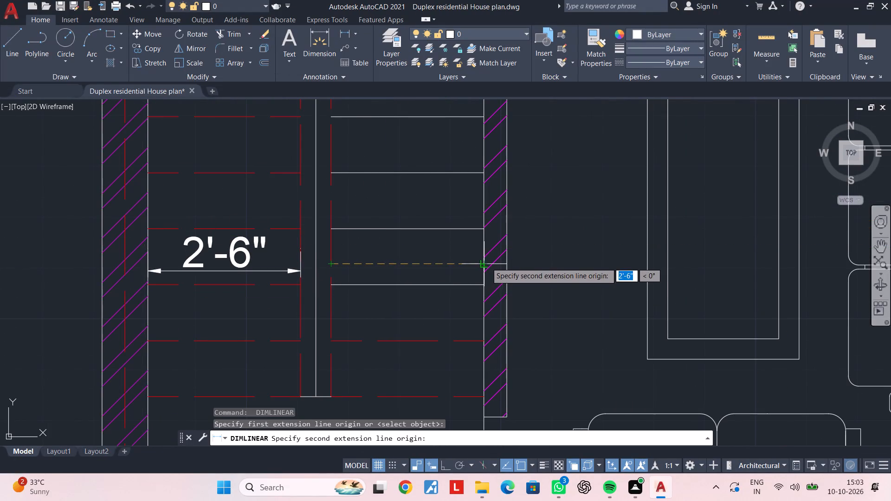
click(486, 263)
click(457, 272)
scroll(465, 272, down, 2)
middle_drag(465, 272, 376, 281)
key(Escape)
key(Escape)
key(Escape)
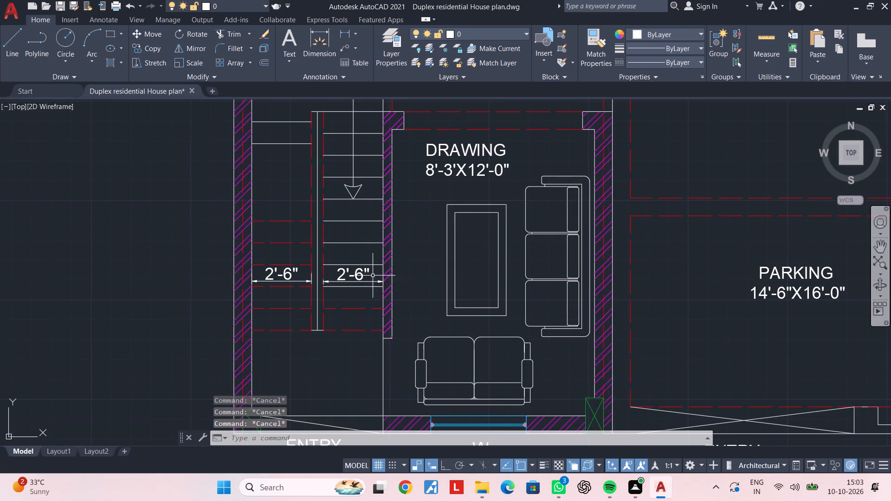
Draw a vertical line about 2'-3 1/2" long down from the upper tread's midpoint in the outer-wall stair flight on the ground floor.
middle_drag(331, 264, 327, 363)
middle_drag(334, 257, 334, 237)
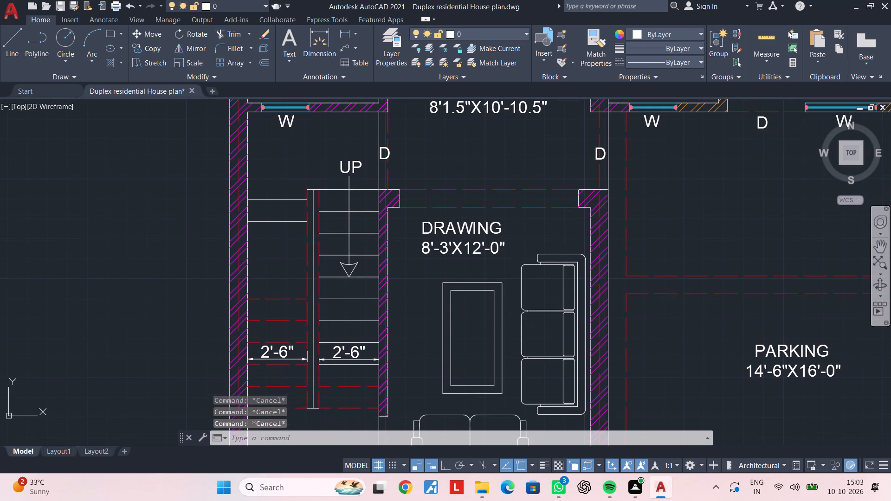
key(Escape)
click(348, 236)
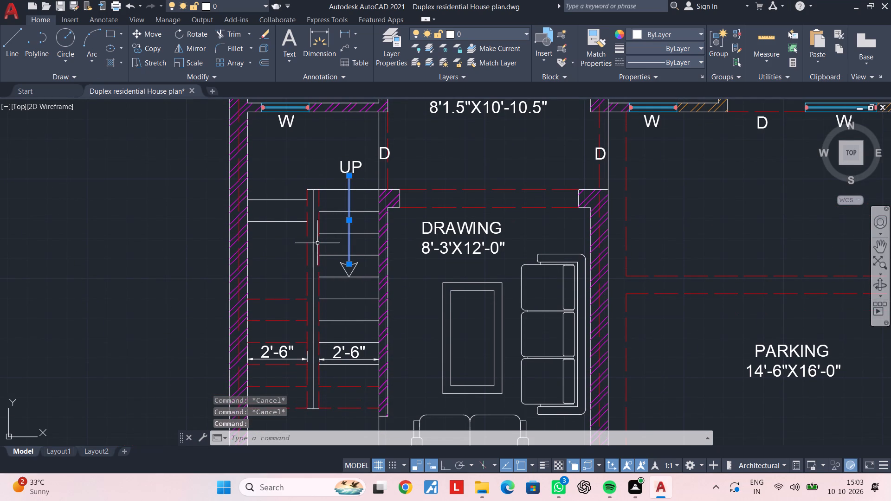
scroll(351, 271, up, 1)
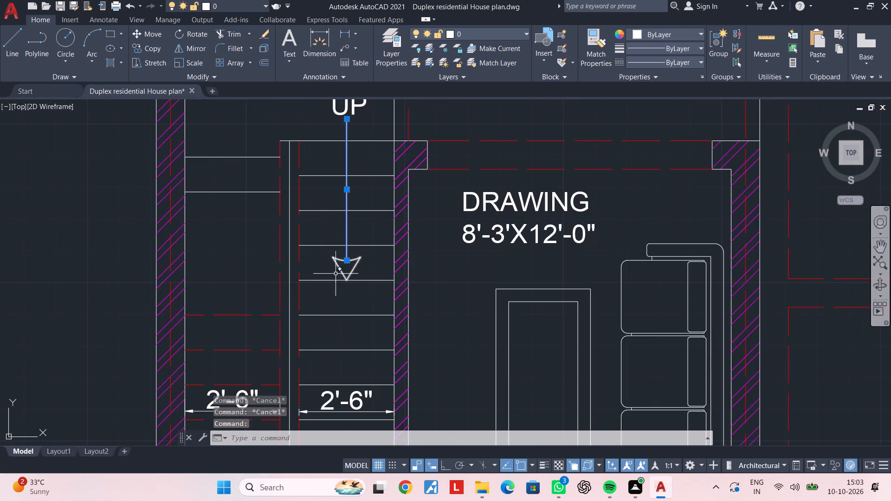
middle_drag(238, 267, 324, 272)
key(Escape)
key(Escape)
key(Escape)
key(l)
key(space)
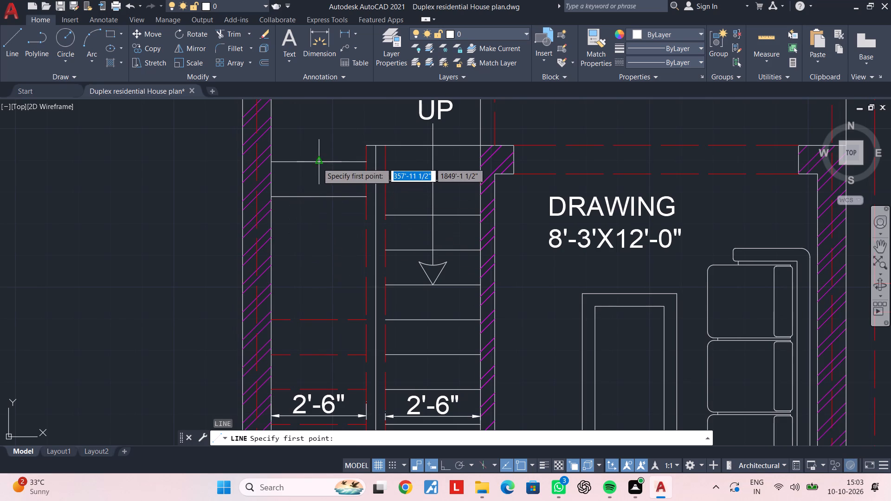
click(317, 162)
click(315, 250)
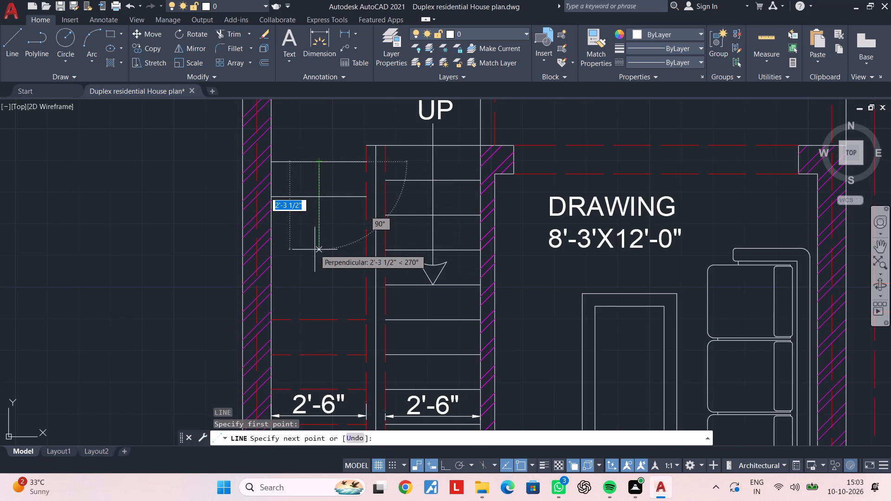
key(Escape)
key(Escape)
key(Escape)
Draw a slanted arrowhead line about 9" long from the vertical line's top end down towards the outer wall.
scroll(333, 165, up, 2)
middle_drag(310, 180, 321, 213)
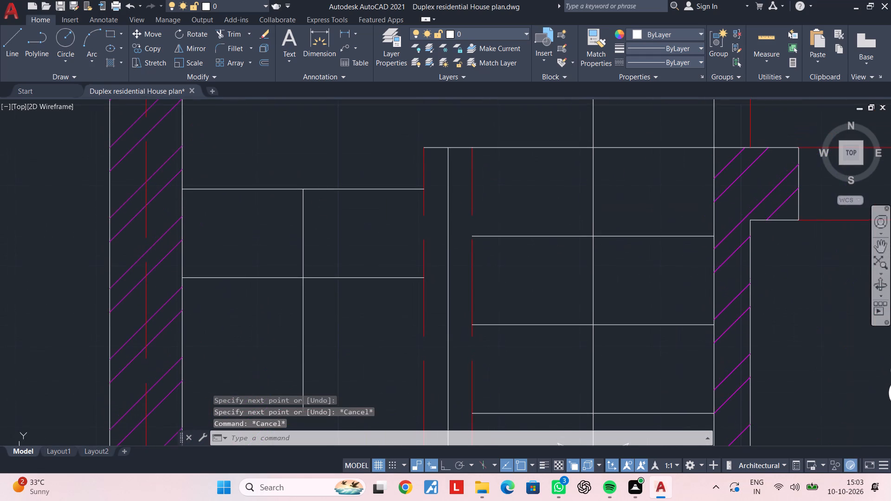
key(Escape)
middle_drag(320, 214, 328, 205)
key(Escape)
key(l)
key(space)
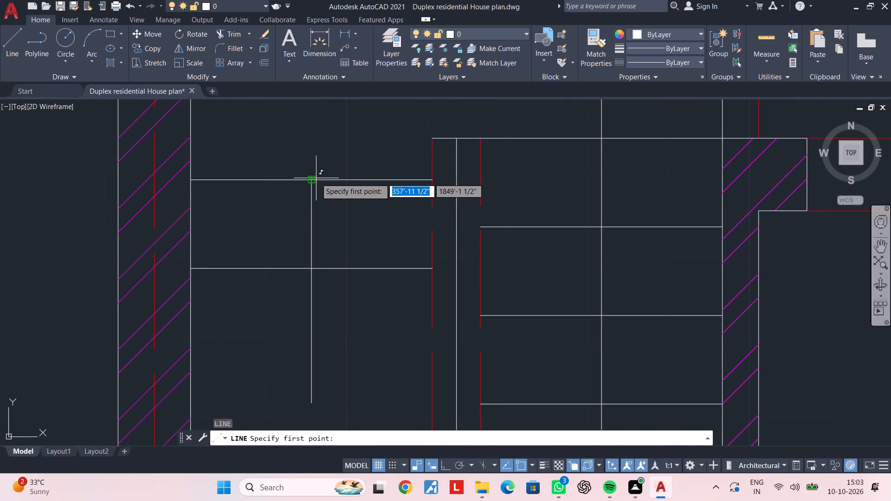
click(312, 181)
click(277, 243)
key(Escape)
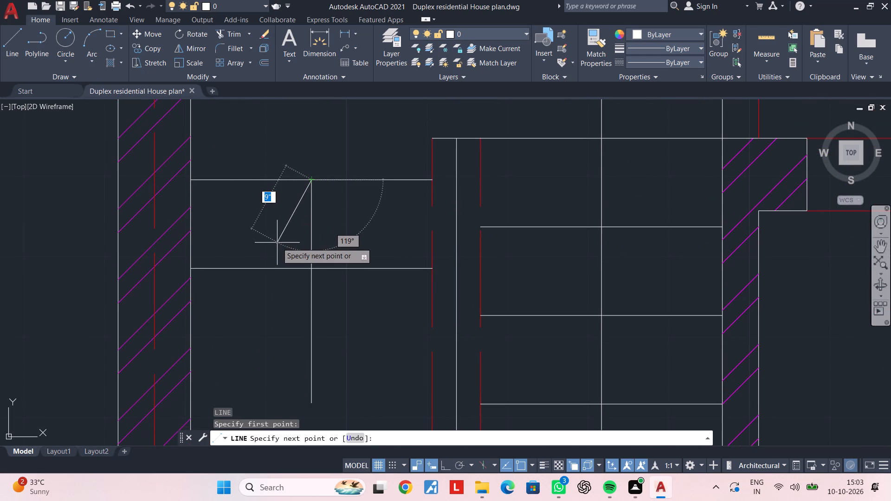
key(Escape)
key(Escape)
Mirror the slanted arrowhead line about the vertical direction line, keeping the original line.
click(294, 217)
click(273, 203)
key(m)
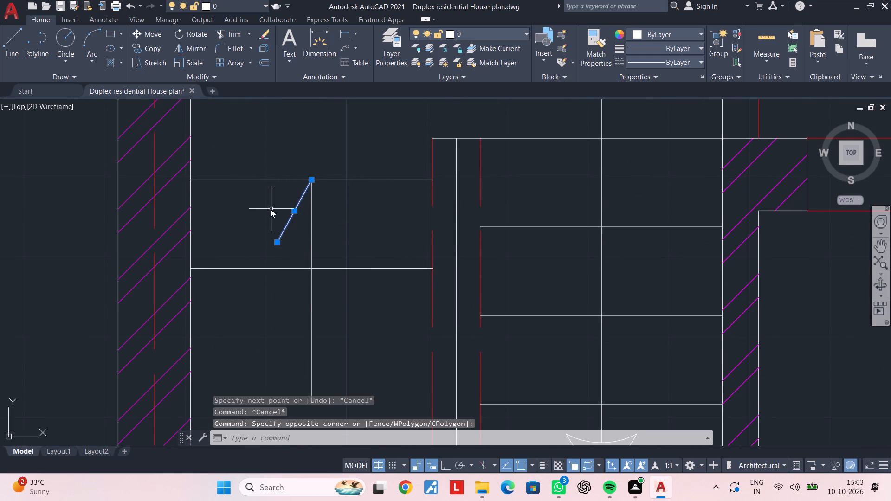
key(i)
key(space)
click(313, 184)
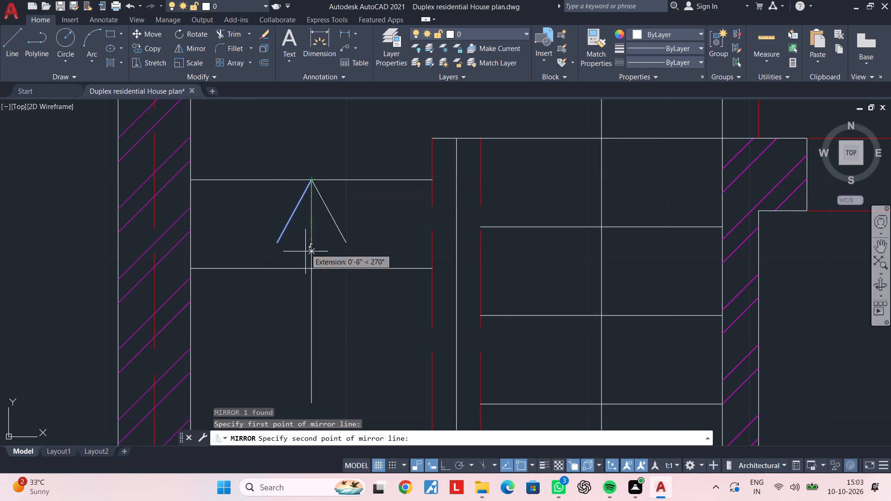
click(312, 270)
drag(342, 311, 312, 270)
key(Escape)
key(Escape)
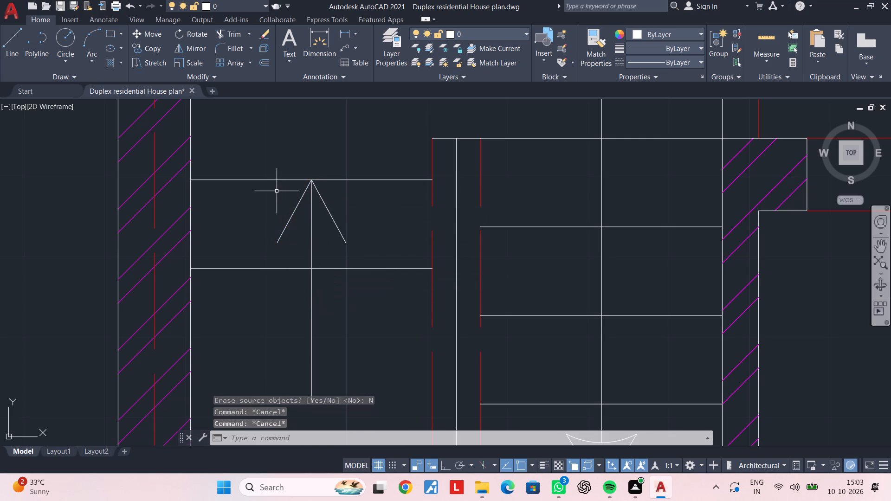
key(Escape)
key(Escape)
Draw a three-point arc from one arrowhead line's lower end through the other's, ending about 5" below it.
click(82, 42)
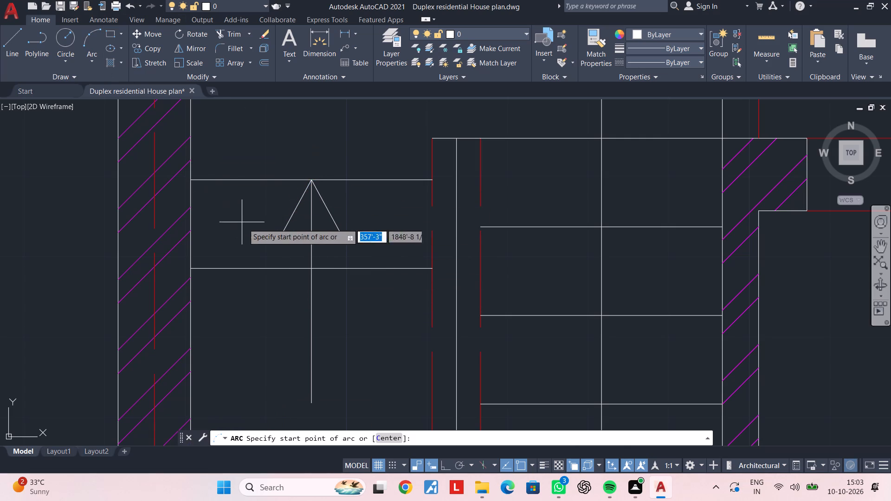
click(274, 244)
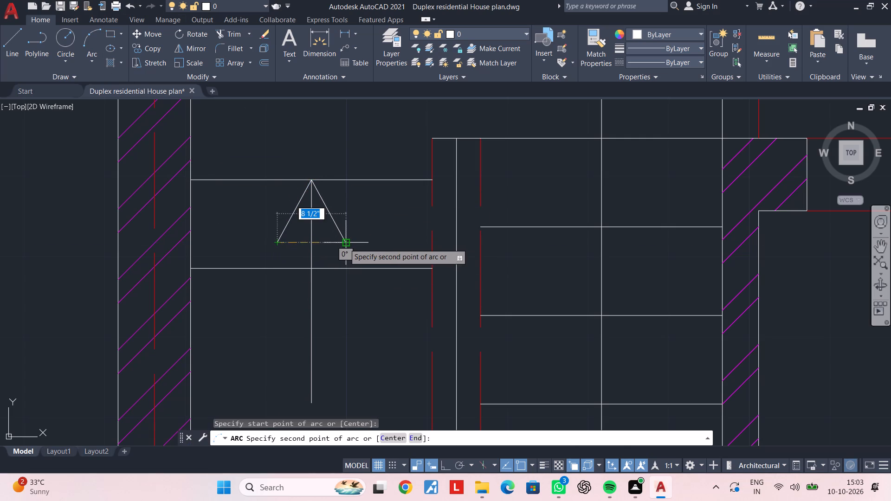
click(344, 244)
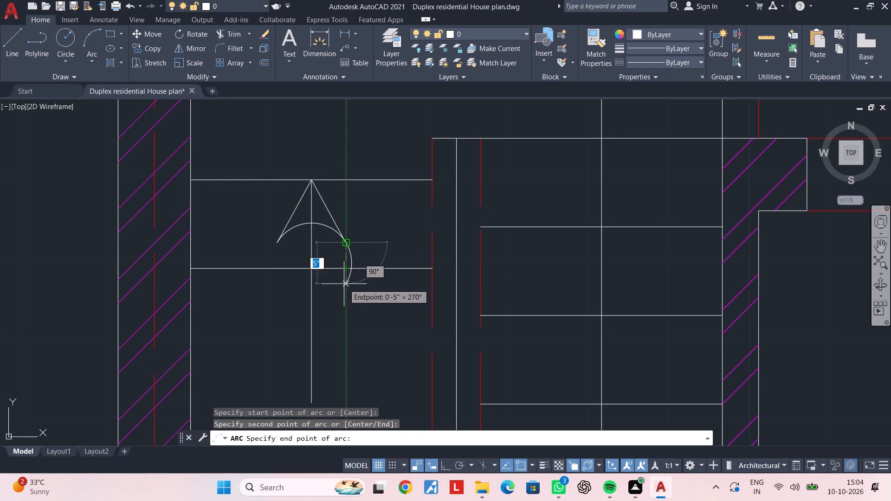
click(342, 289)
key(Escape)
key(Escape)
Trim the arc where it runs past the arrowhead and delete the leftover piece below the tread line.
key(t)
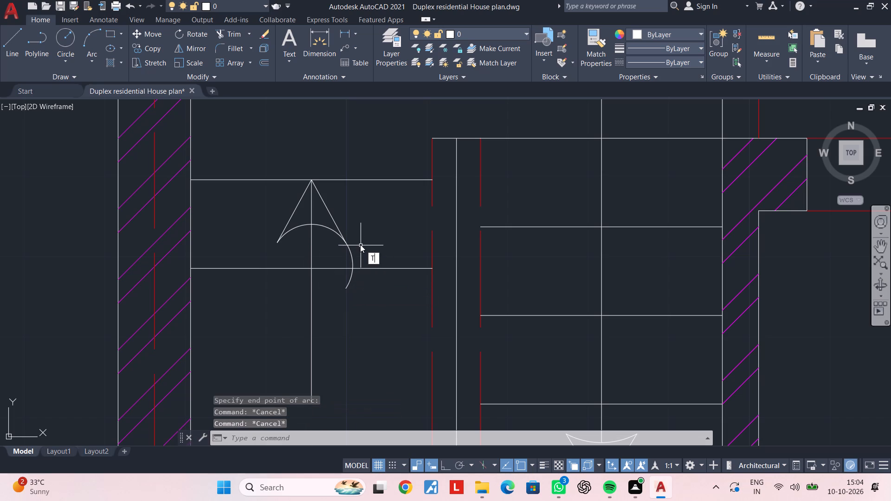
key(r)
key(space)
click(350, 250)
key(Escape)
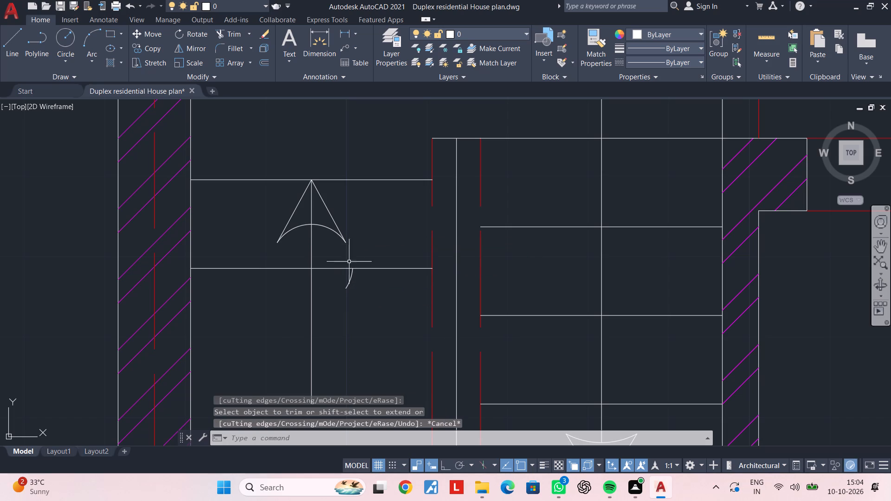
click(351, 279)
key(Delete)
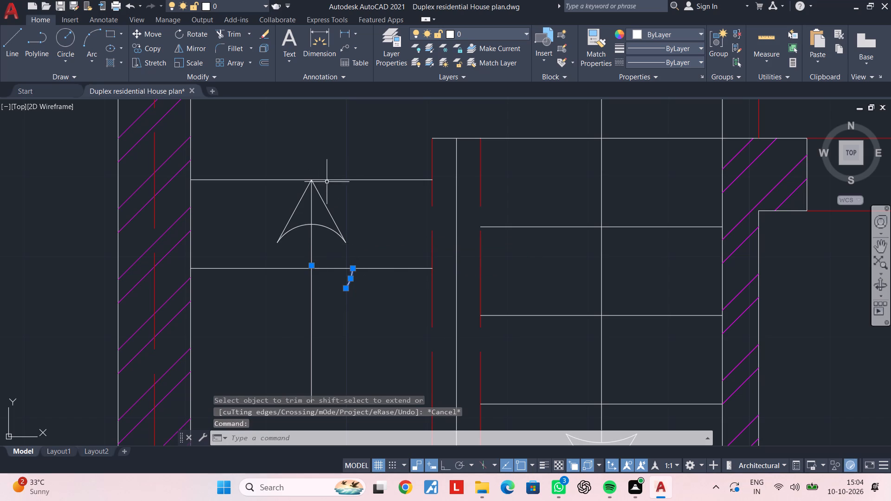
key(Delete)
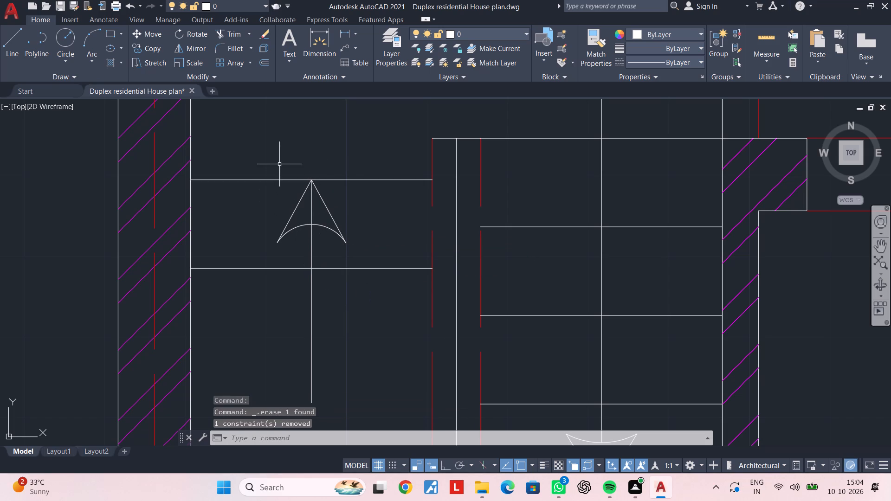
Join the two slanted lines and the curved base into one arrowhead outline.
click(279, 164)
click(358, 264)
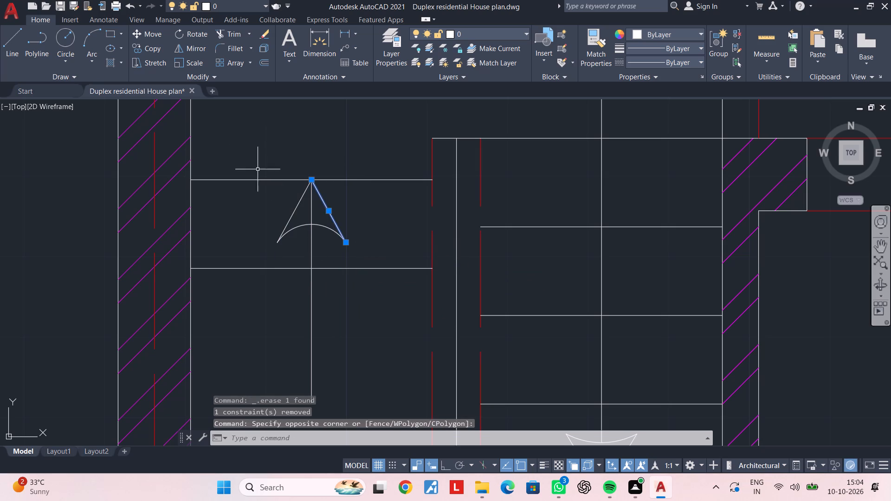
click(252, 143)
click(369, 253)
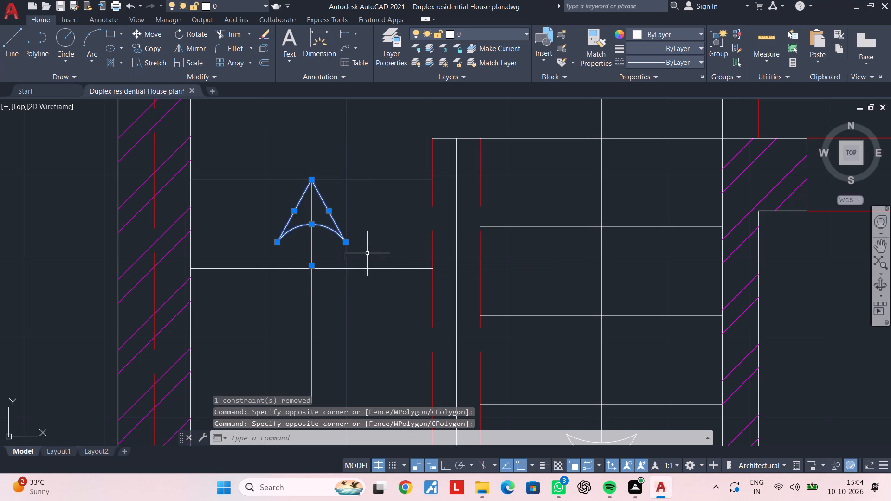
scroll(347, 248, up, 2)
scroll(347, 248, down, 1)
text(J)
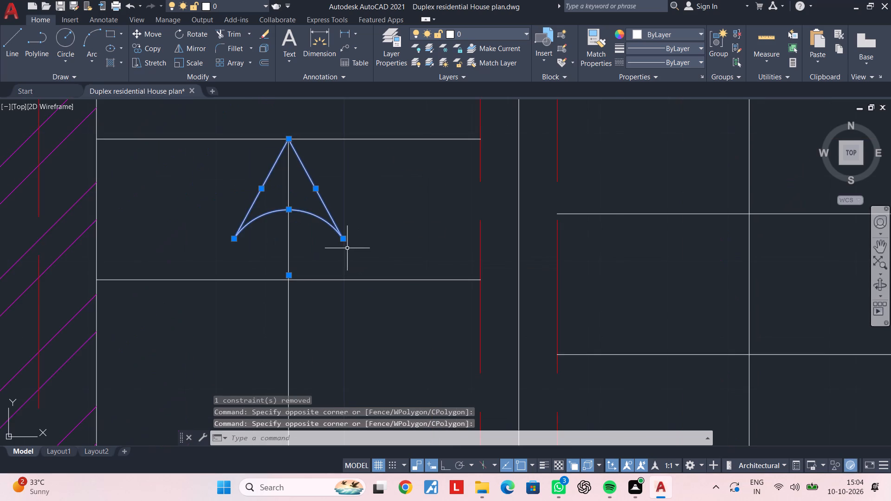
key(space)
Trim the part of the vertical direction line that lies inside the arrowhead.
scroll(347, 248, down, 3)
middle_drag(346, 261, 358, 232)
scroll(358, 232, up, 2)
text(TR)
key(space)
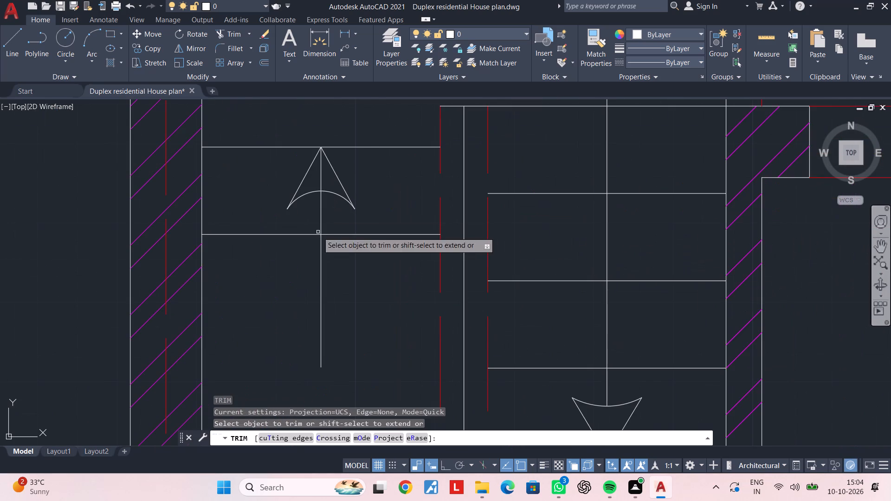
click(321, 180)
scroll(331, 216, down, 2)
middle_drag(334, 224, 336, 205)
key(Escape)
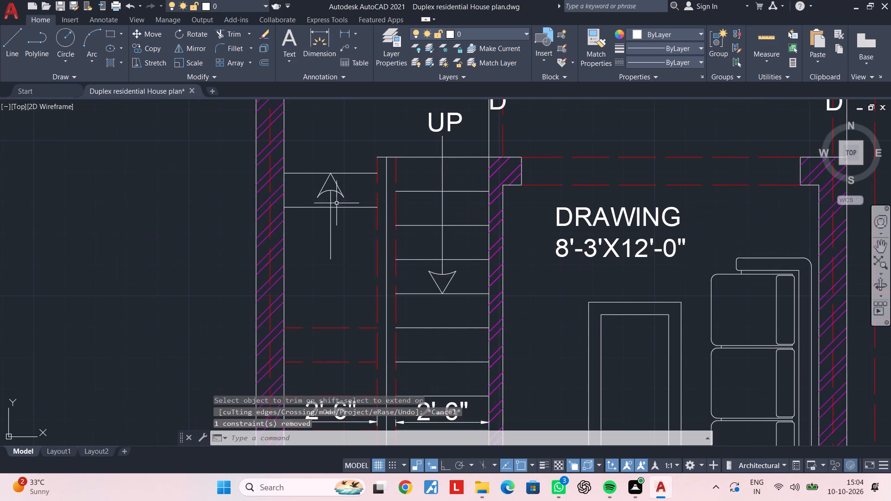
key(Escape)
middle_drag(339, 238, 345, 201)
key(Escape)
Copy the UP label from the drawing room side flight to just below the new direction arrow's tail.
middle_drag(385, 179, 353, 263)
click(411, 173)
click(407, 174)
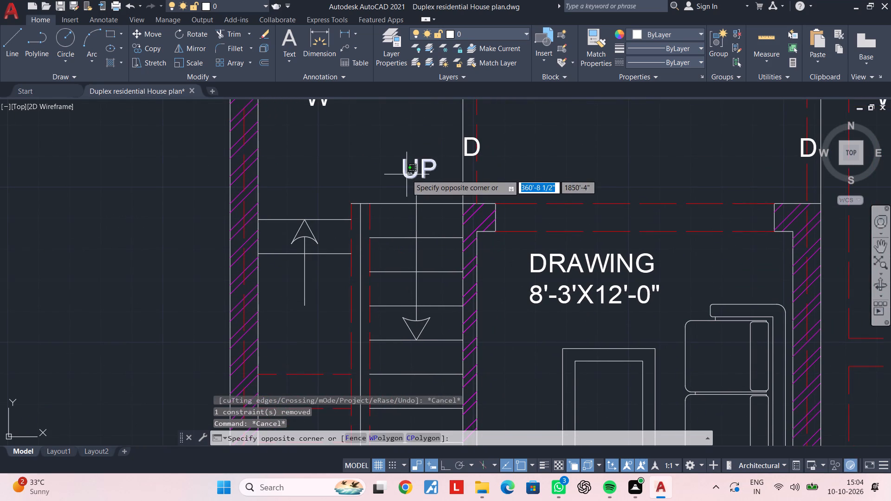
text(CO)
key(space)
click(419, 163)
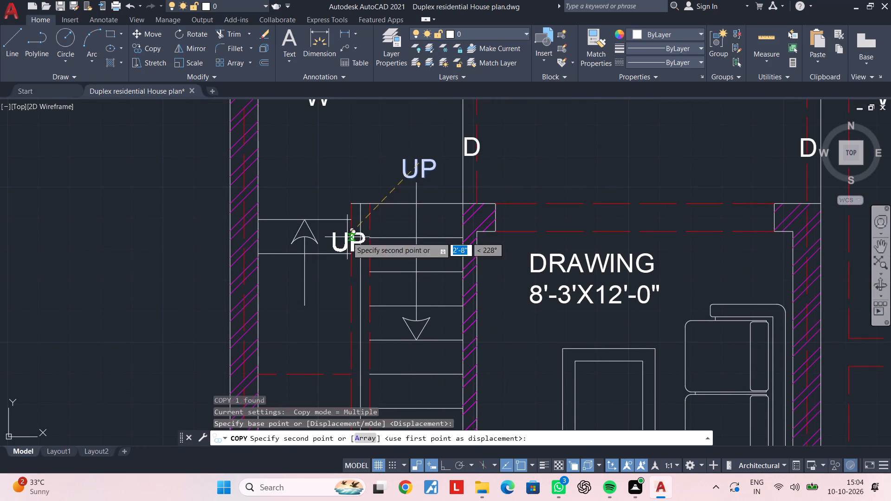
middle_drag(351, 232, 381, 167)
scroll(337, 243, up, 1)
click(342, 243)
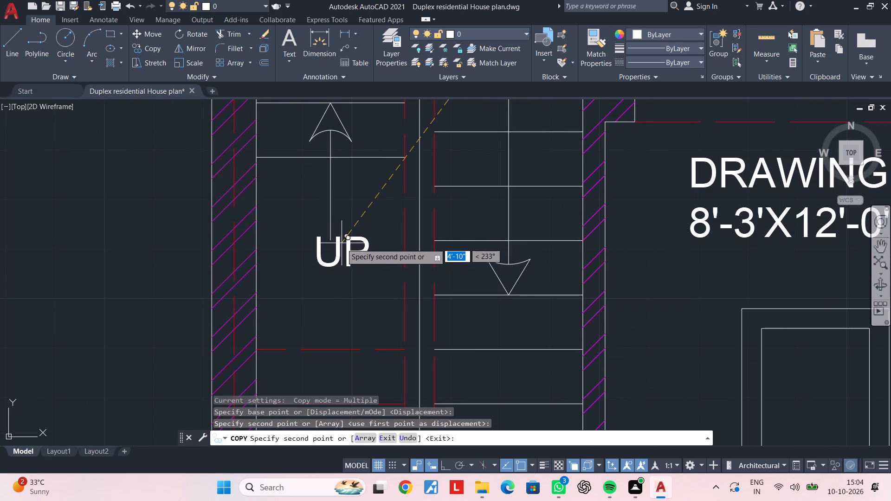
key(Escape)
scroll(374, 279, down, 3)
middle_drag(393, 206, 371, 218)
key(Escape)
key(Escape)
key(Escape)
key(Escape)
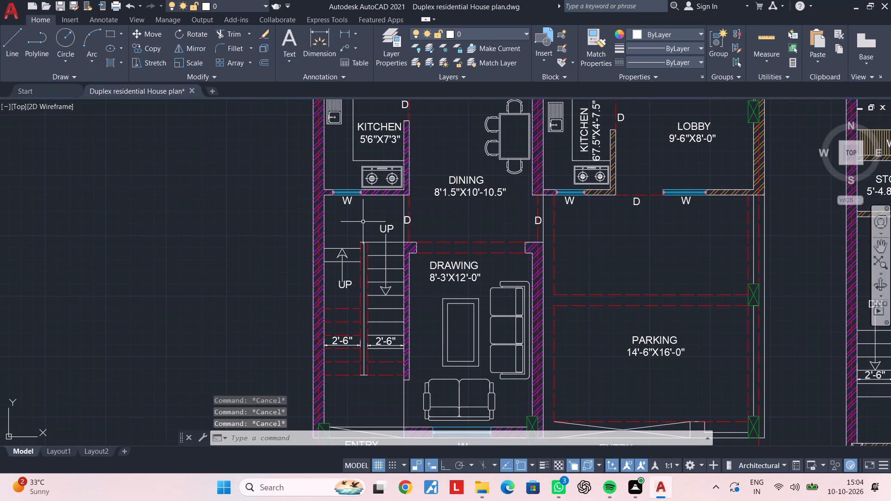
key(Escape)
key(Escape)
key(Escape)
middle_drag(362, 225, 356, 245)
key(Escape)
key(Escape)
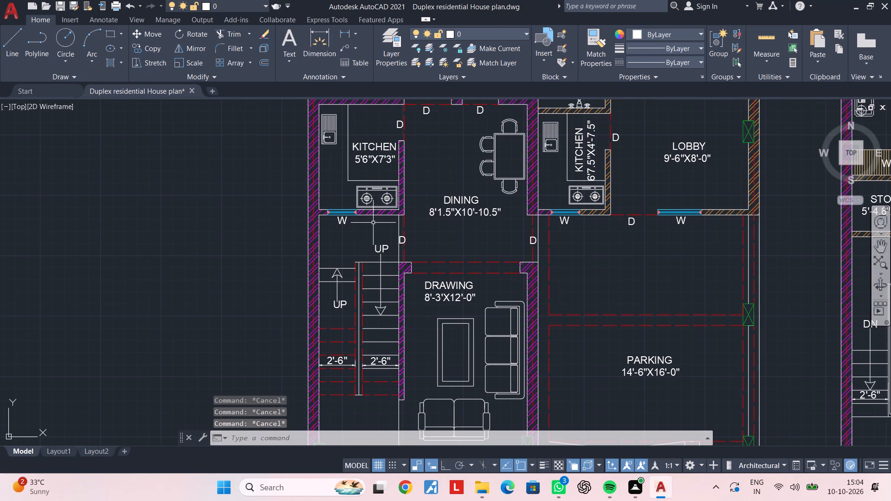
key(Escape)
key(Escape)
key(Escape)
Add a horizontal linear dimension above the ground floor plan from the magenta-hatched outer corner to the middle of the top wall.
scroll(373, 223, down, 1)
middle_drag(432, 199, 367, 303)
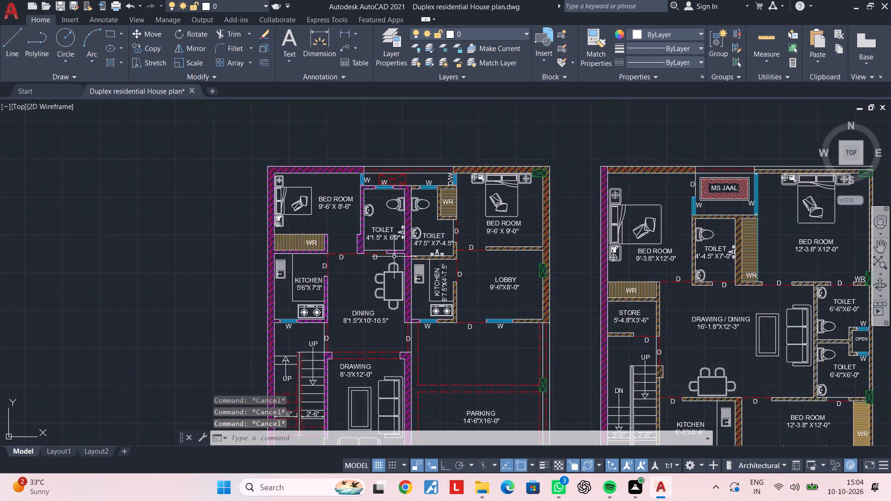
scroll(396, 250, down, 1)
middle_drag(396, 250, 371, 249)
key(Escape)
key(Escape)
key(Escape)
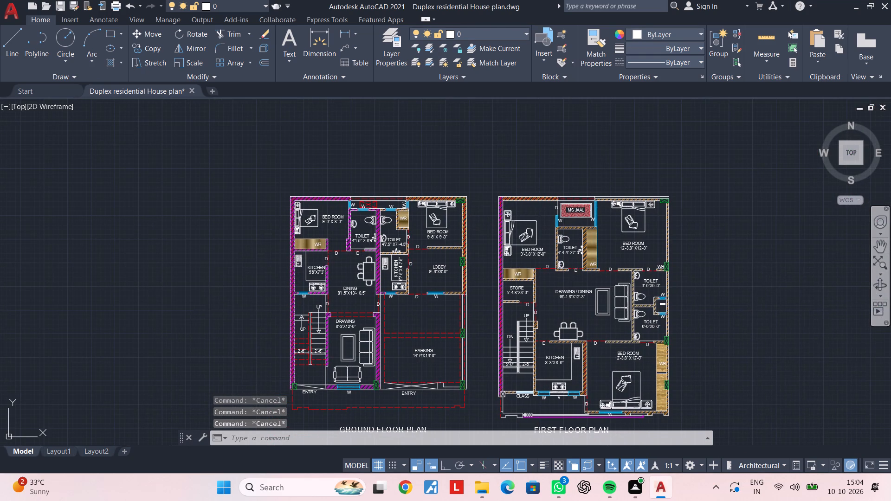
key(Escape)
click(340, 32)
scroll(295, 206, up, 2)
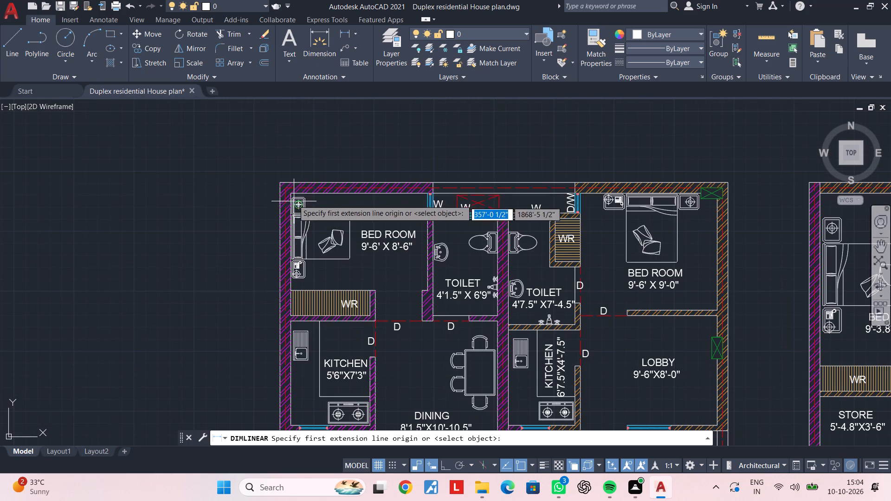
click(281, 182)
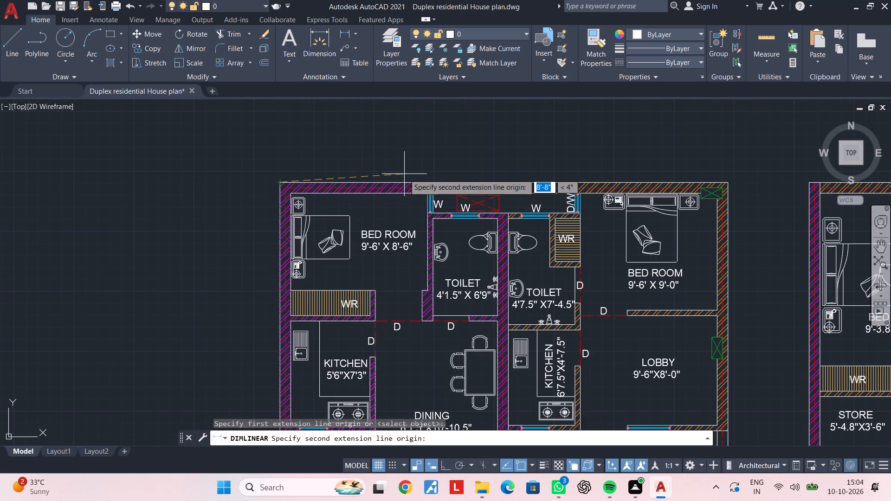
middle_drag(433, 175, 379, 175)
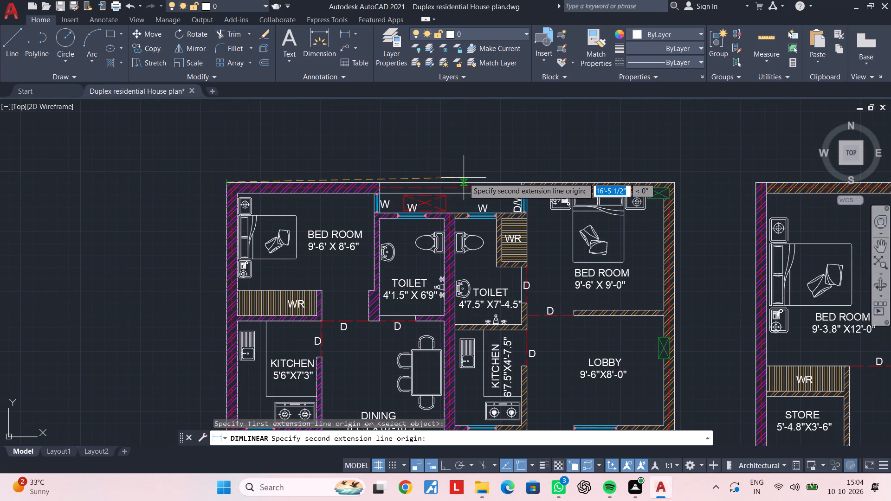
click(450, 182)
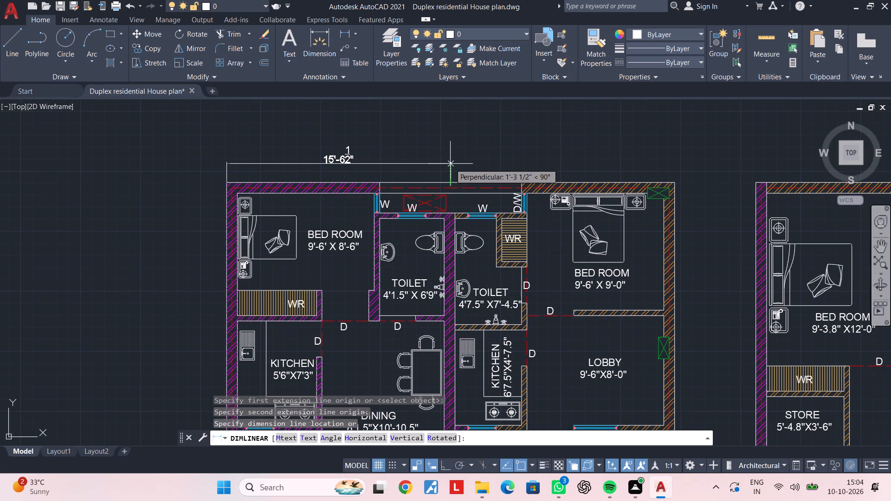
scroll(449, 164, up, 2)
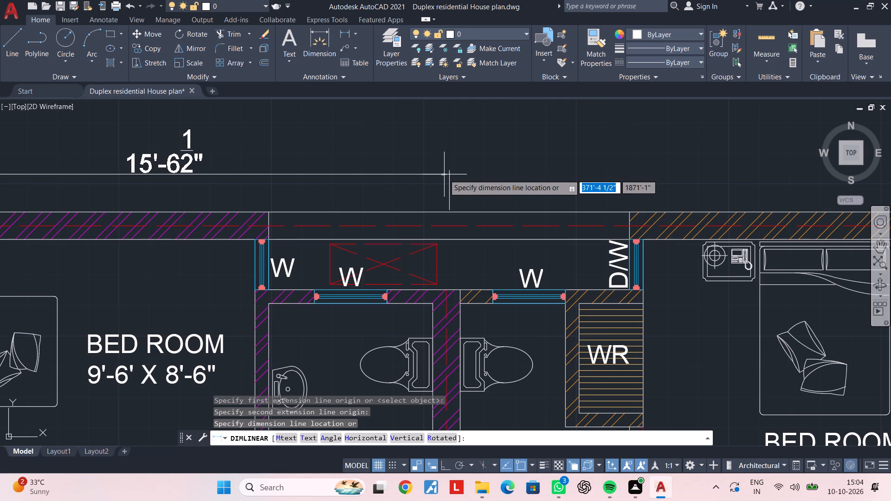
click(451, 173)
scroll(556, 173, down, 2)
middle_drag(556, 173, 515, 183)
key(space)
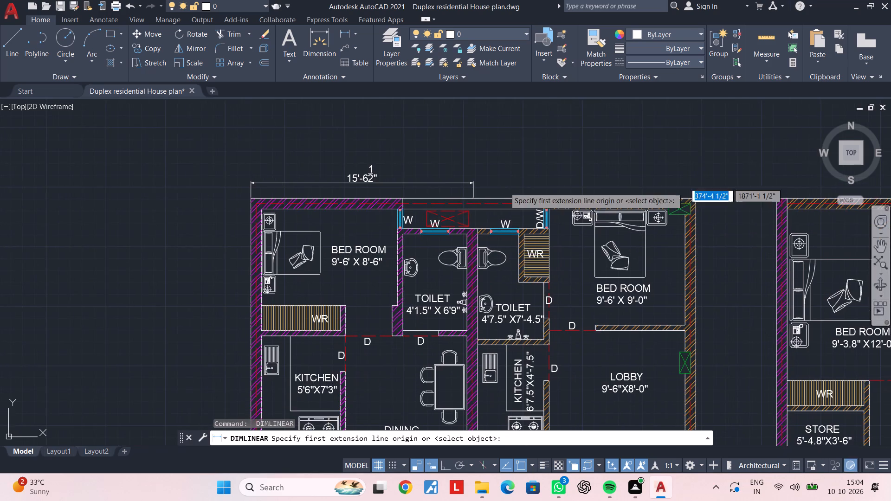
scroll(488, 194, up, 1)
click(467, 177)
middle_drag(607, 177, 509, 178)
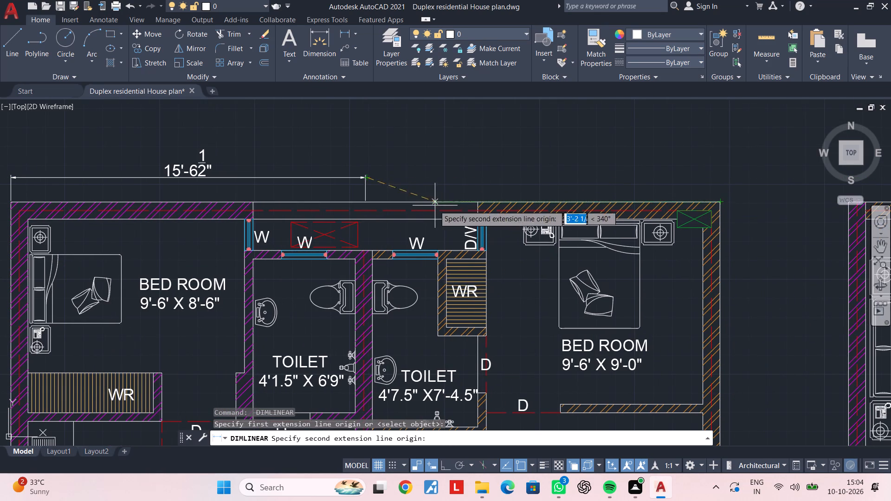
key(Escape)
Add a linear dimension from the top wall's middle to the orange-hatched outer corner, in line with the first dimension.
key(space)
click(363, 201)
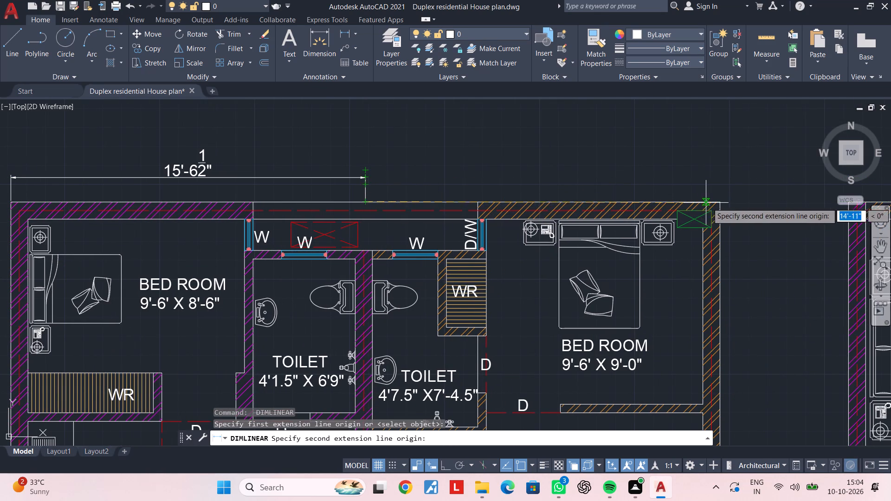
click(720, 202)
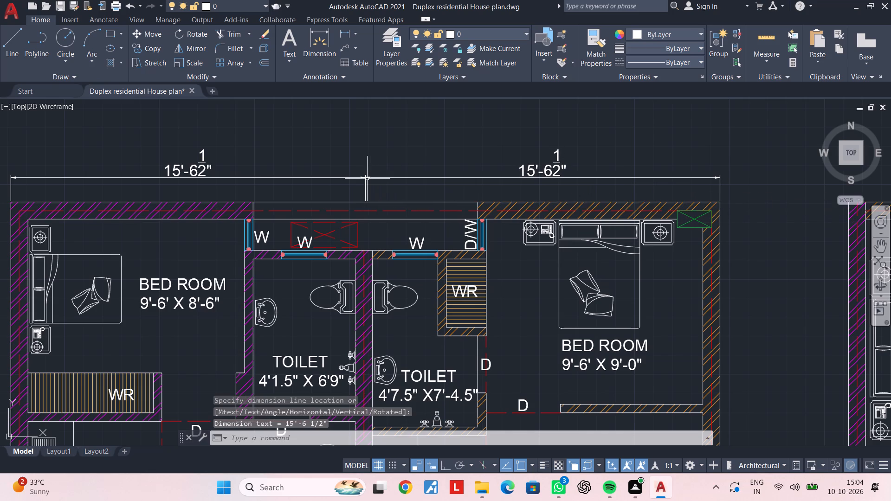
click(367, 179)
key(Escape)
key(Escape)
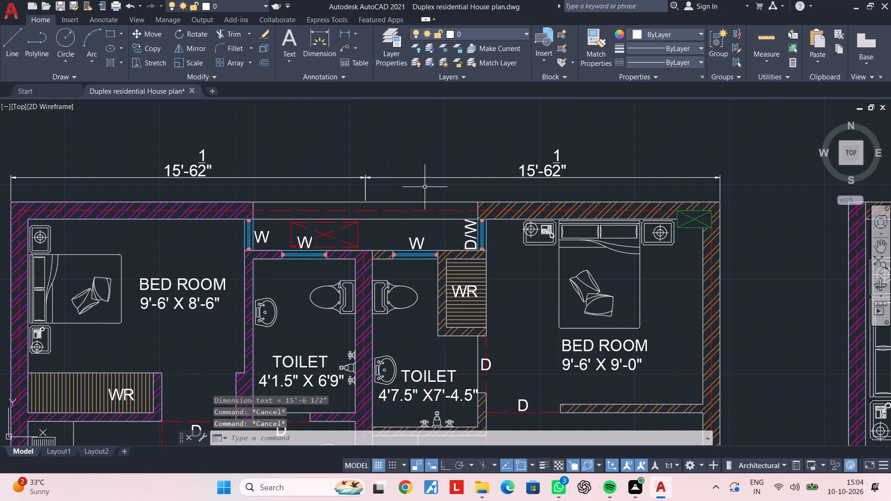
Add a vertical linear dimension beside the ground floor plan's magenta-hatched outer wall, from its top corner to its bottom corner at the entry side.
scroll(517, 200, down, 1)
middle_drag(517, 200, 574, 115)
middle_drag(498, 173, 549, 134)
scroll(484, 166, down, 1)
middle_drag(484, 166, 565, 191)
key(space)
scroll(449, 144, up, 1)
click(454, 134)
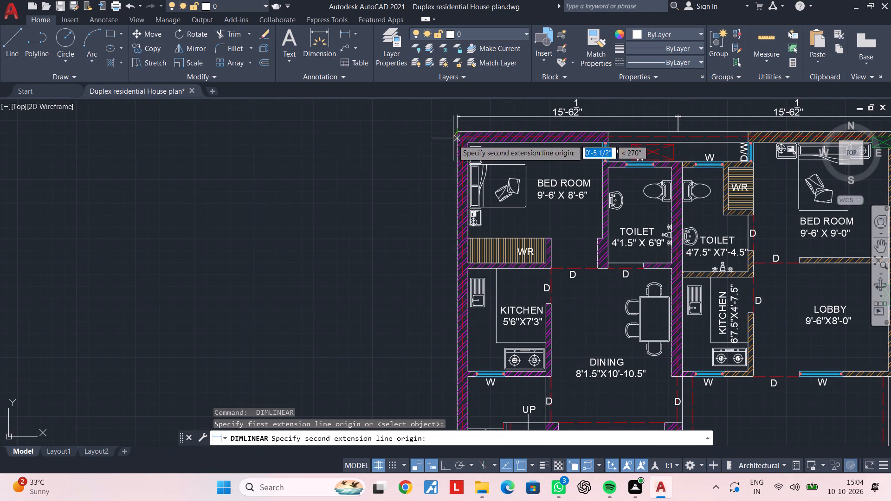
scroll(446, 180, down, 2)
middle_drag(446, 181, 452, 69)
scroll(457, 247, up, 2)
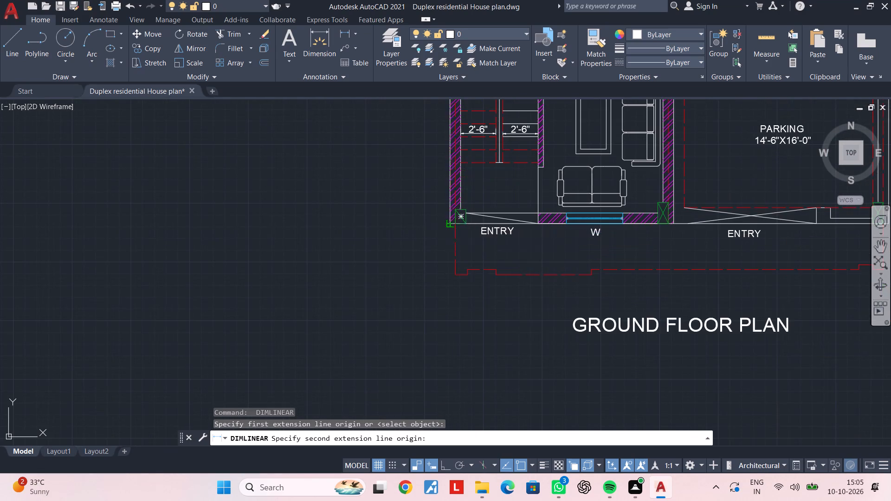
click(449, 225)
scroll(445, 213, down, 1)
middle_drag(445, 212, 424, 241)
scroll(419, 245, down, 1)
middle_drag(419, 245, 412, 272)
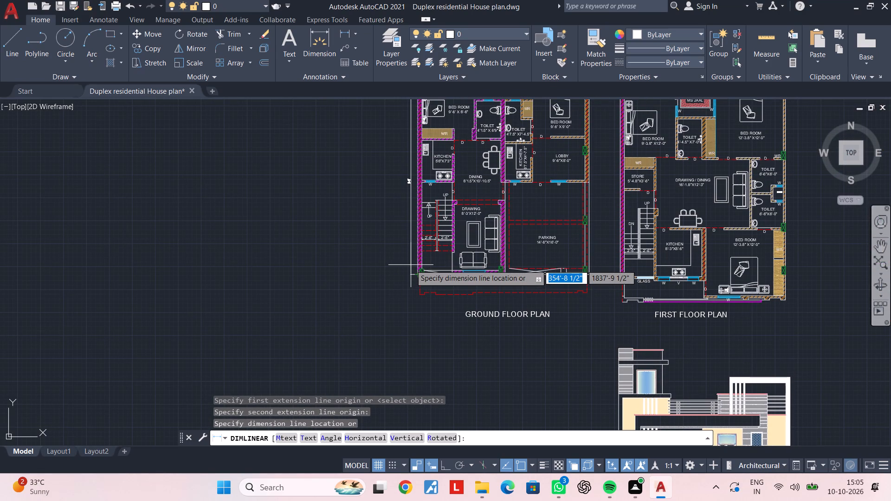
scroll(407, 179, up, 2)
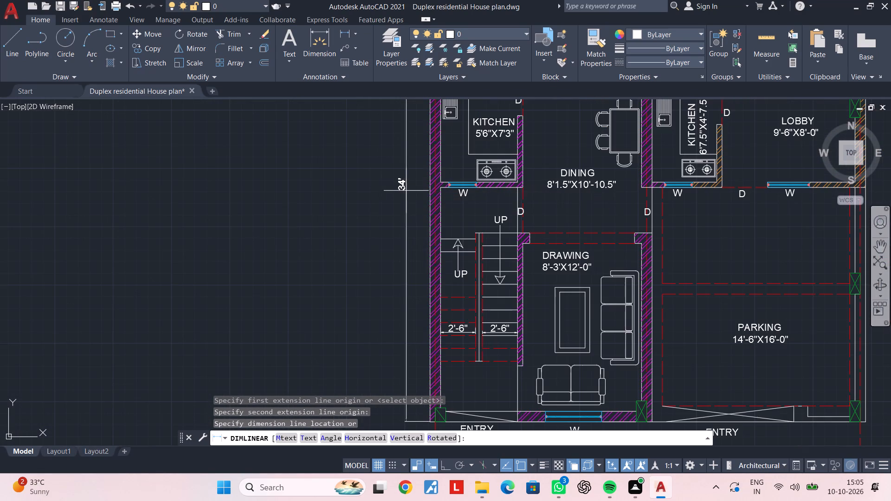
click(406, 191)
scroll(402, 215, down, 3)
middle_drag(402, 216, 371, 225)
scroll(368, 225, up, 1)
key(Escape)
Set the text height of the ground floor plan's three outer dimensions to 9".
click(374, 217)
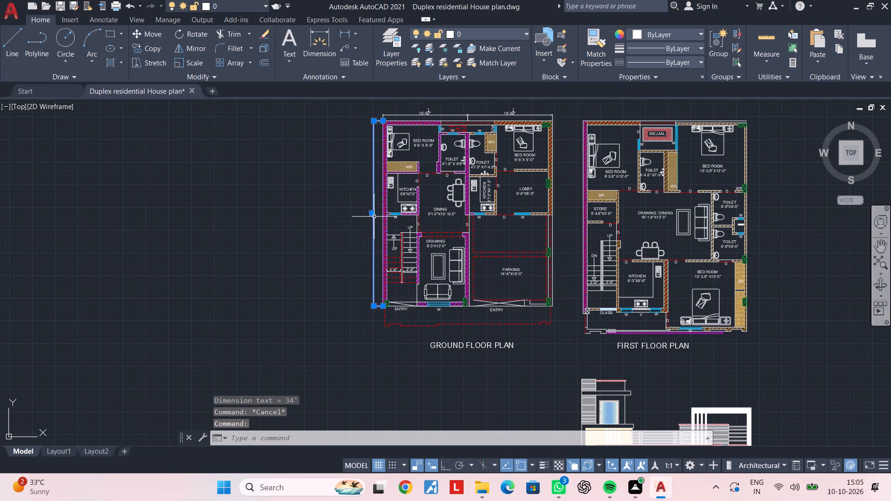
scroll(454, 117, up, 3)
click(428, 110)
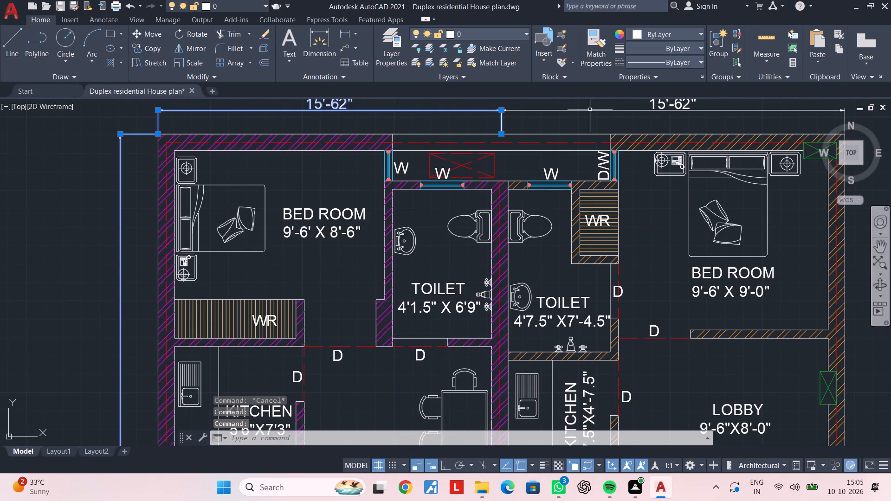
click(605, 111)
right_click(573, 124)
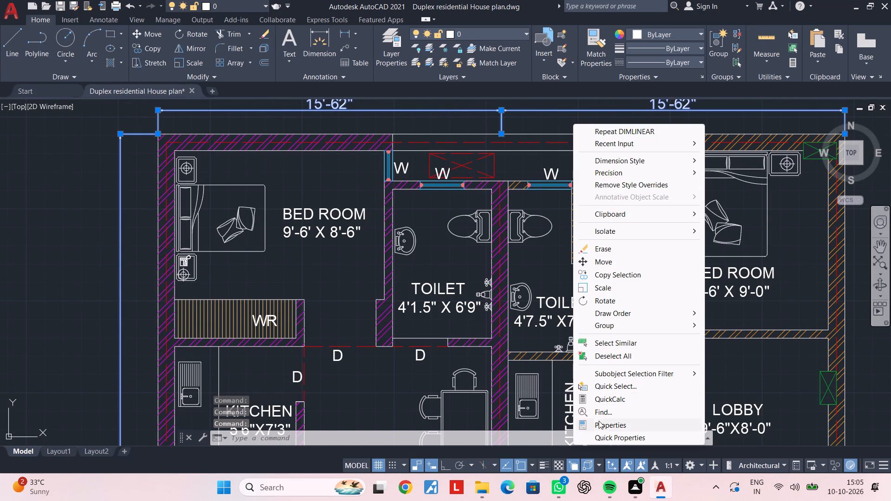
click(601, 427)
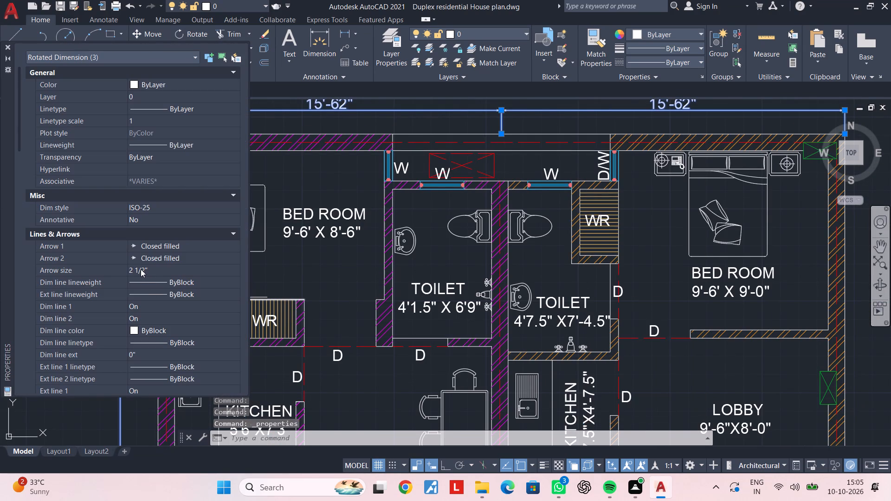
scroll(145, 268, down, 5)
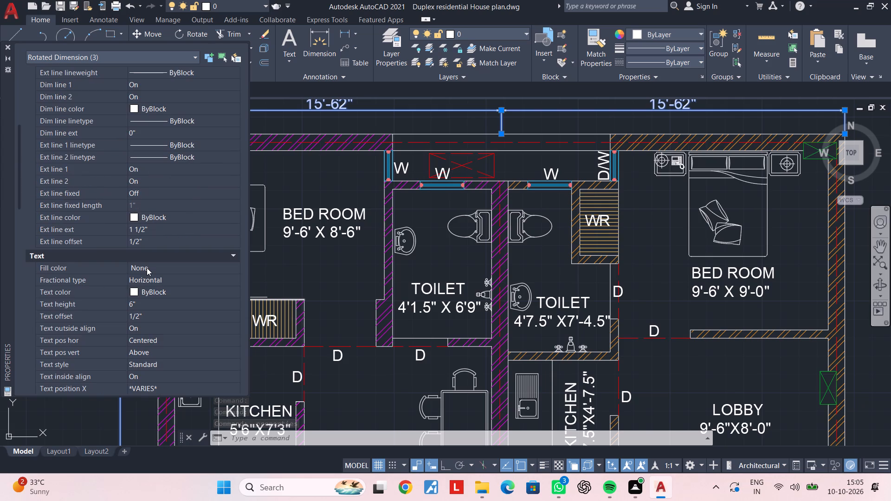
click(150, 304)
key(BackSpace)
text(9")
key(Return)
key(Escape)
key(Escape)
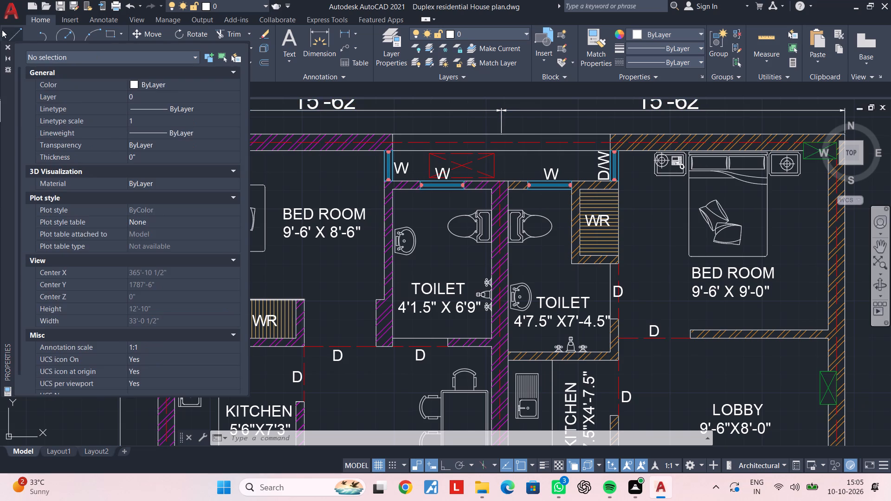
click(7, 49)
key(Escape)
Add a horizontal linear dimension above the first floor plan, spanning from the magenta-hatched outer corner to the far corner at the green column.
scroll(100, 117, down, 4)
middle_drag(197, 167, 216, 174)
scroll(218, 168, up, 2)
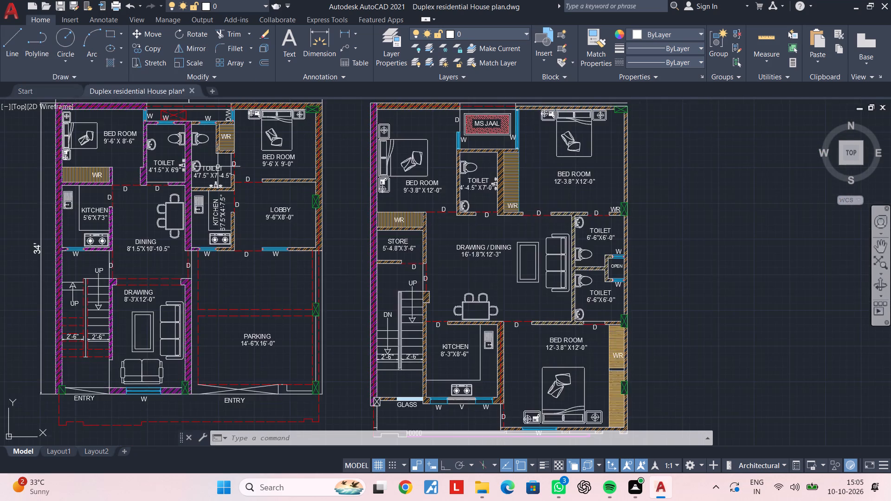
middle_drag(218, 167, 279, 230)
key(Escape)
middle_drag(300, 246, 279, 225)
key(Escape)
middle_drag(315, 223, 269, 222)
key(Escape)
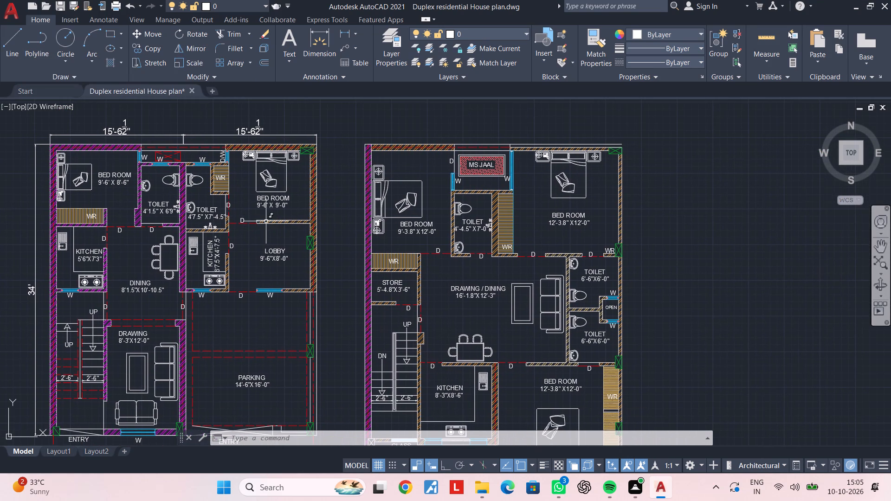
key(Escape)
key(Escape)
click(339, 32)
scroll(396, 154, up, 2)
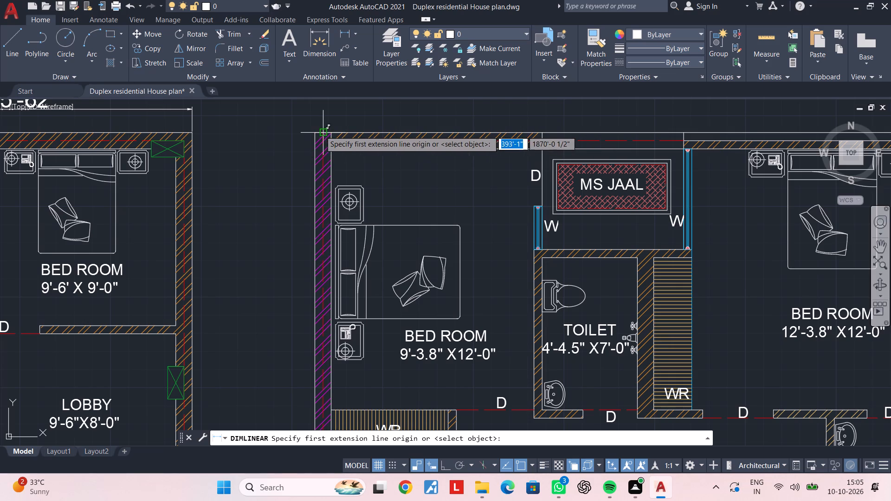
click(313, 131)
middle_drag(577, 131, 376, 156)
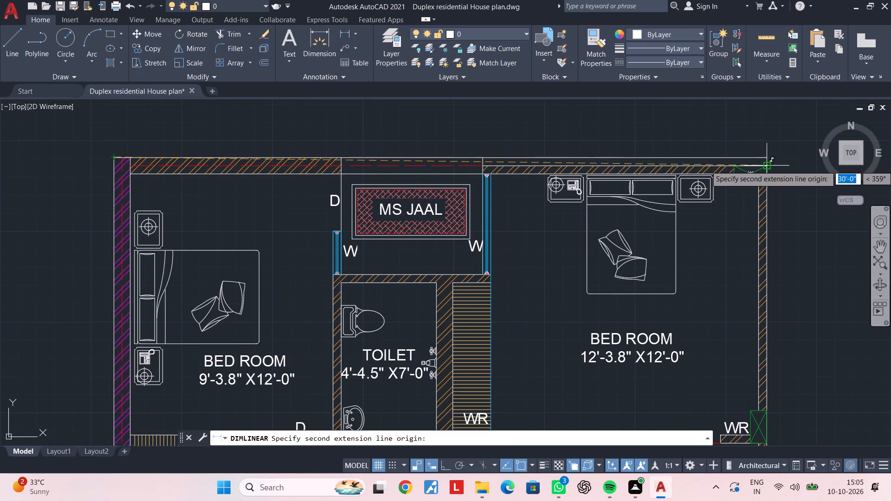
middle_drag(757, 166, 676, 168)
scroll(708, 168, up, 1)
click(671, 167)
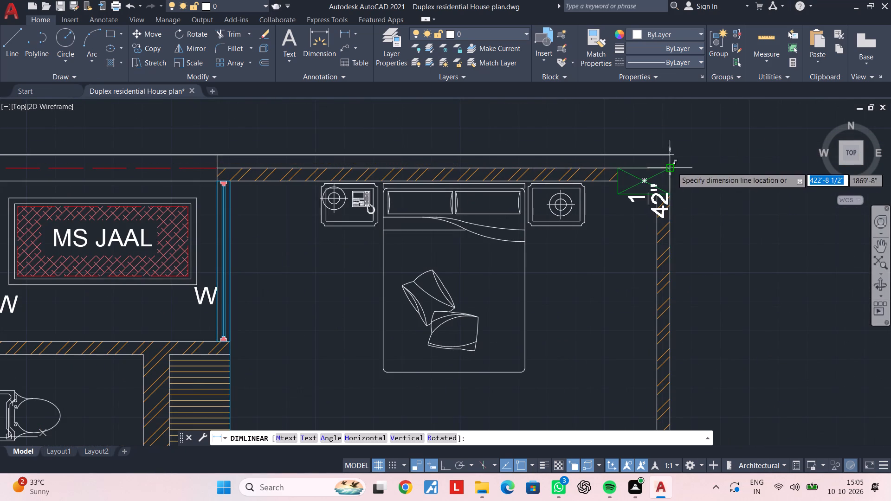
scroll(665, 147, down, 1)
middle_drag(668, 152, 687, 201)
click(687, 191)
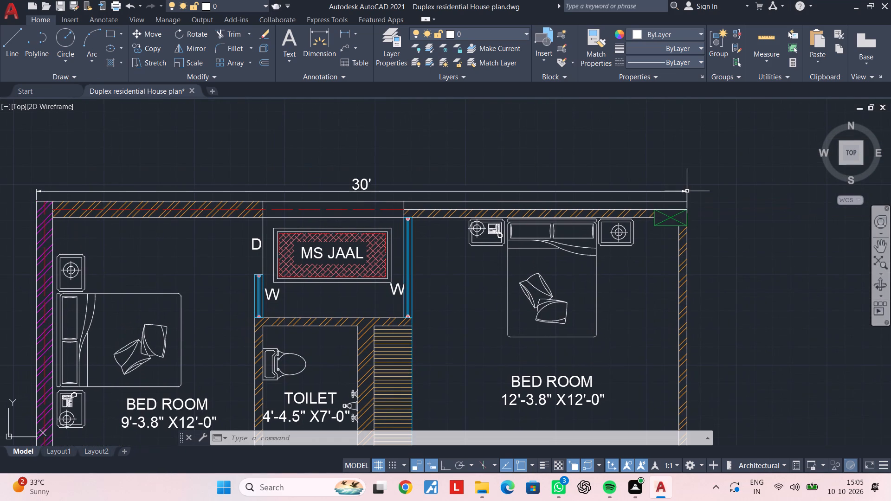
key(Escape)
Delete the outer line above the larger bedroom's top wall on the first floor plan.
scroll(678, 200, up, 1)
click(678, 200)
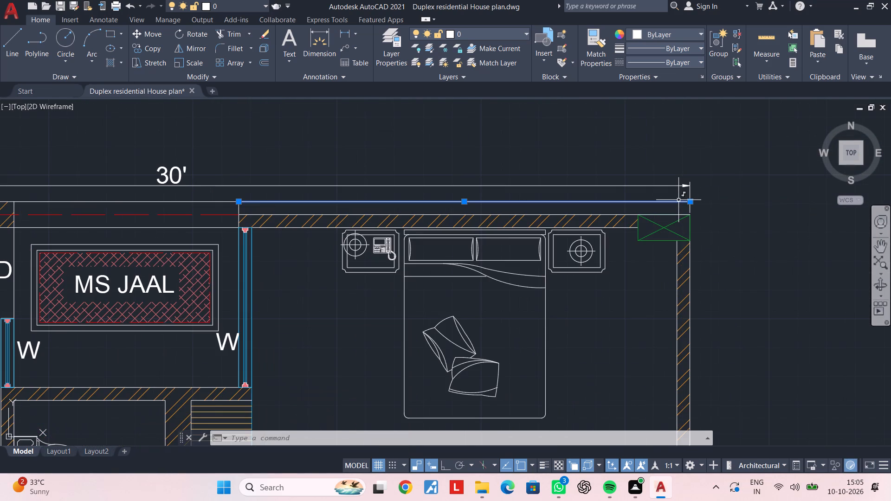
key(Delete)
key(Escape)
key(Escape)
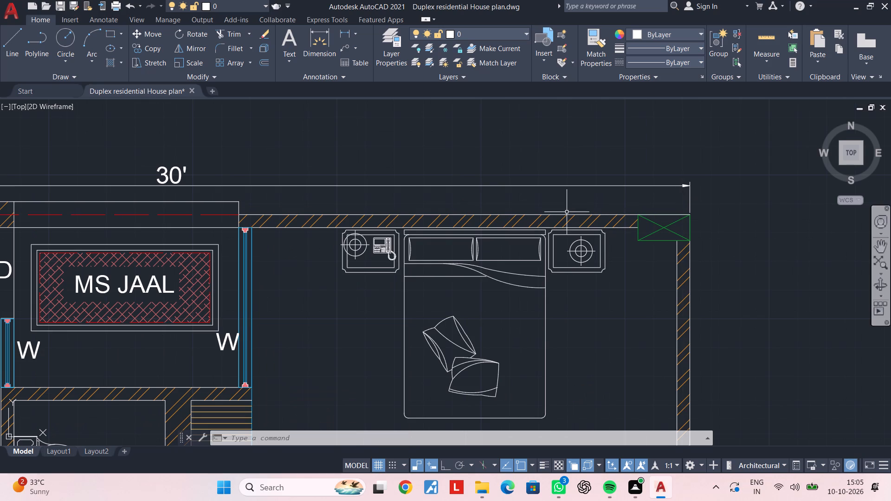
Draw a horizontal line from the MS JAAL opening's outer corner to the overall dimension's extension line above the green column.
text(L)
key(space)
click(239, 202)
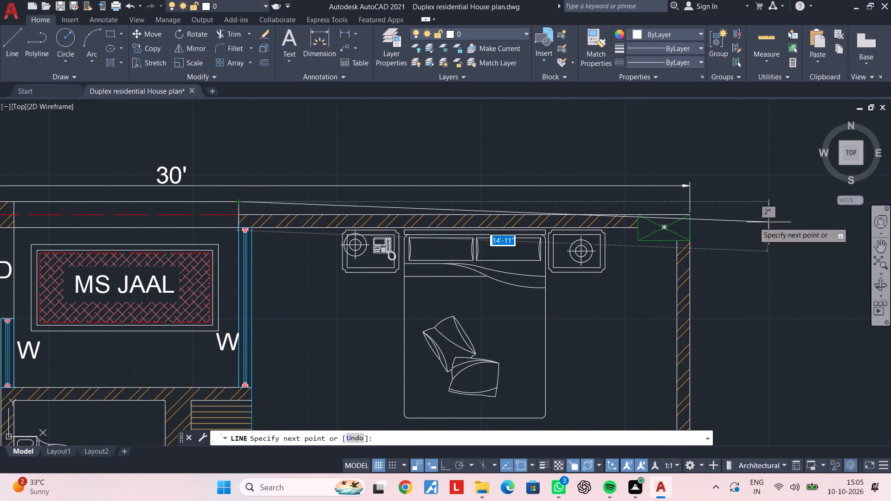
click(692, 203)
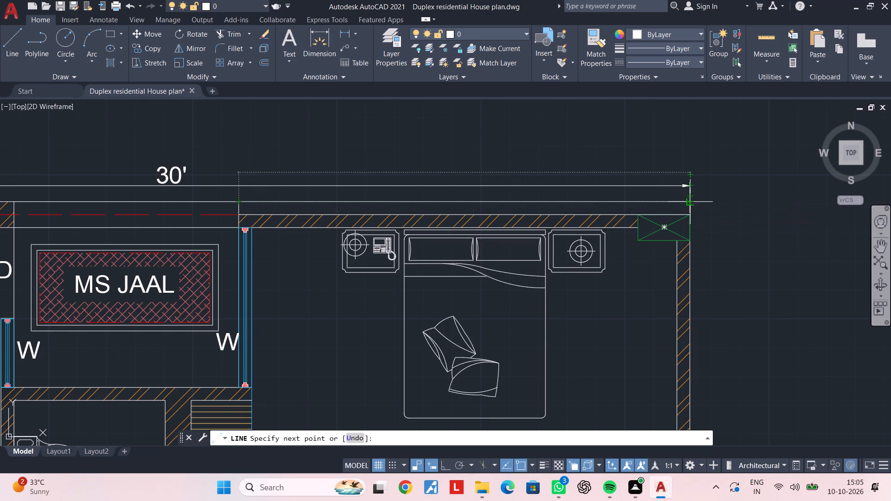
key(Escape)
key(Escape)
Match the first floor plan's top dimension to the properties of the ground floor plan's top dimension.
middle_drag(570, 205, 889, 206)
scroll(632, 199, down, 1)
middle_drag(632, 199, 634, 164)
scroll(650, 205, down, 2)
middle_drag(650, 205, 646, 156)
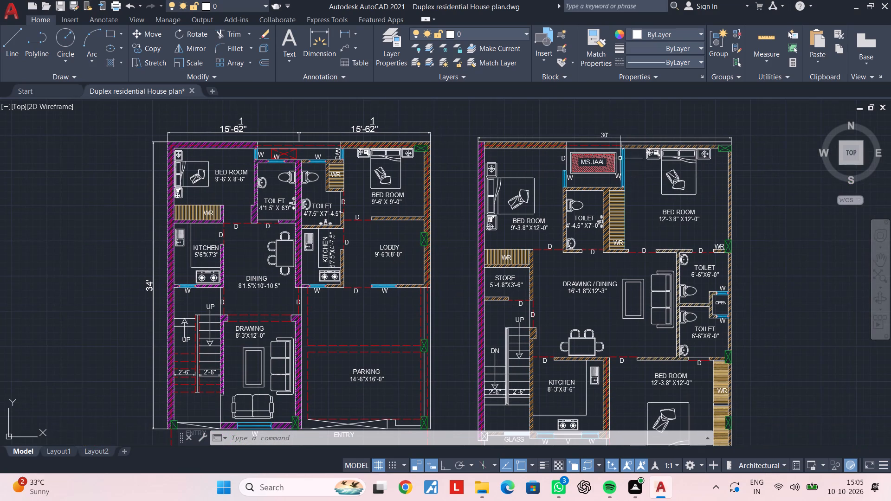
key(m)
text(A)
key(space)
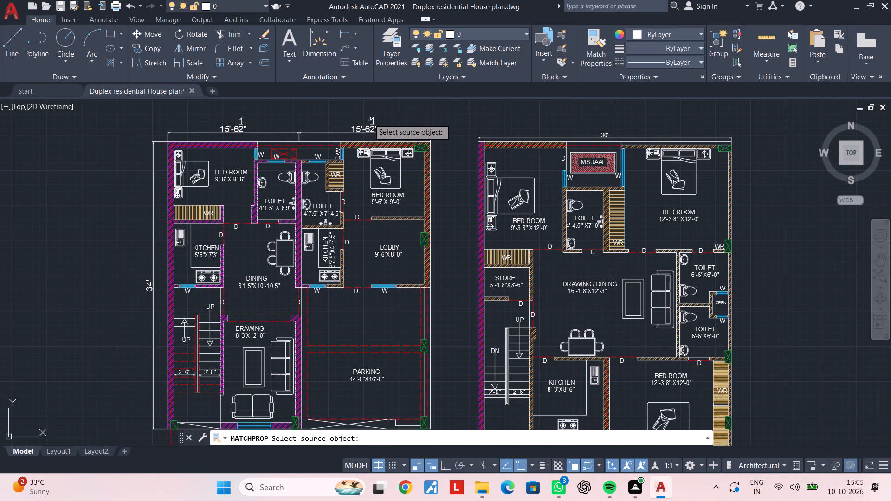
scroll(373, 123, up, 1)
click(369, 129)
click(743, 141)
scroll(780, 141, down, 1)
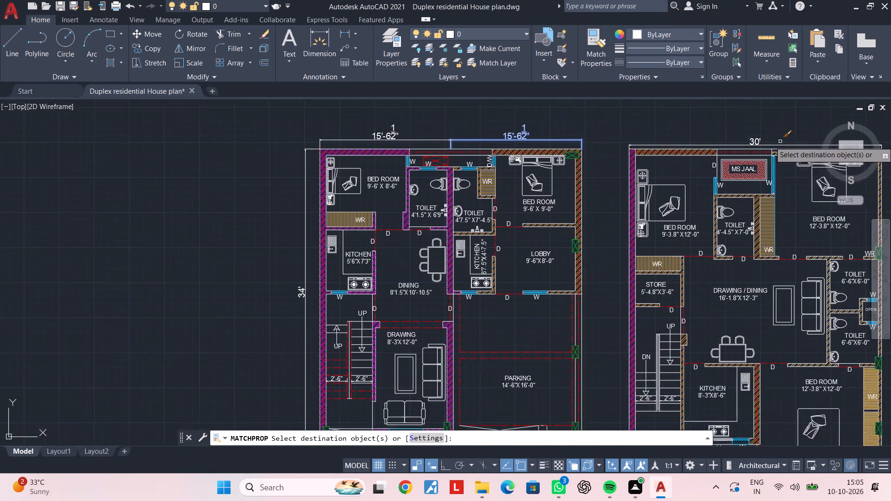
middle_drag(779, 137, 741, 106)
key(Escape)
middle_drag(682, 164, 645, 141)
key(Escape)
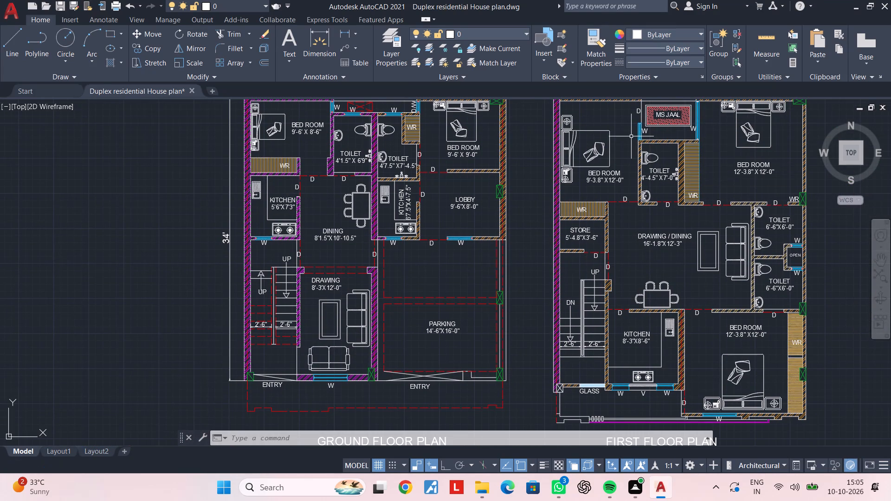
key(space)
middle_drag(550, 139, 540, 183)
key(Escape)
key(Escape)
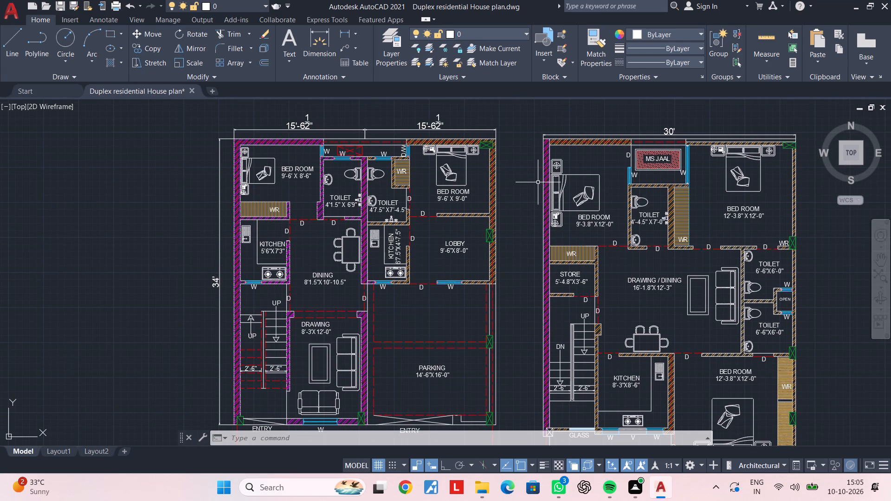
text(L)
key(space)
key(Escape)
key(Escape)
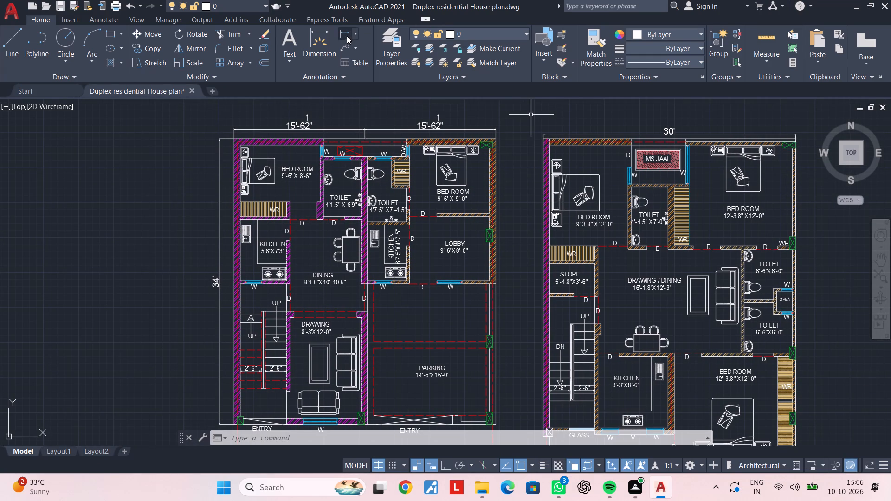
Add a vertical linear dimension beside the first floor plan's magenta-hatched wall, from its top outer corner to its lower end near the glass.
click(345, 35)
scroll(536, 133, up, 3)
click(551, 150)
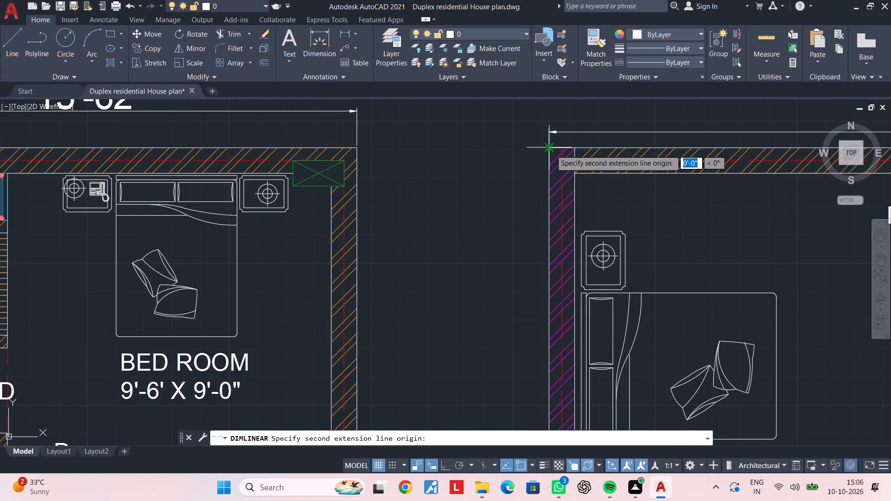
scroll(554, 202, down, 2)
middle_drag(554, 202, 561, 25)
scroll(569, 256, down, 1)
middle_drag(570, 245, 586, 68)
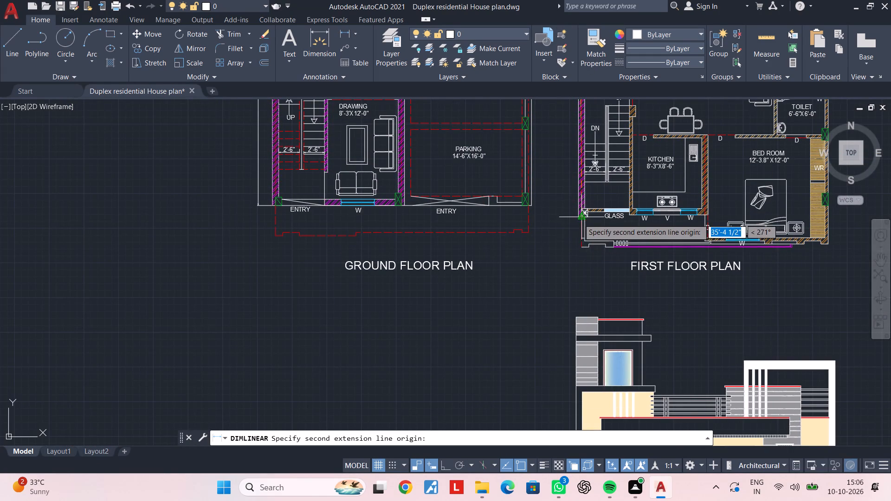
scroll(577, 220, up, 3)
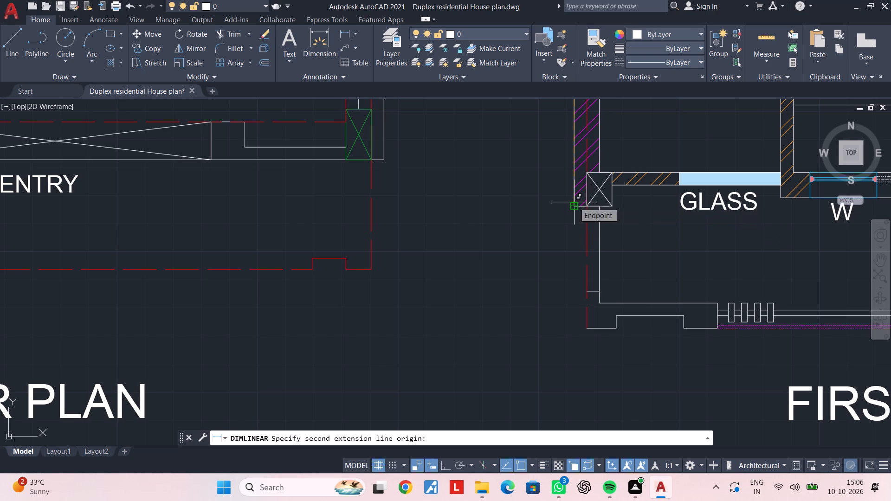
click(574, 206)
scroll(574, 206, down, 2)
middle_drag(553, 199, 547, 241)
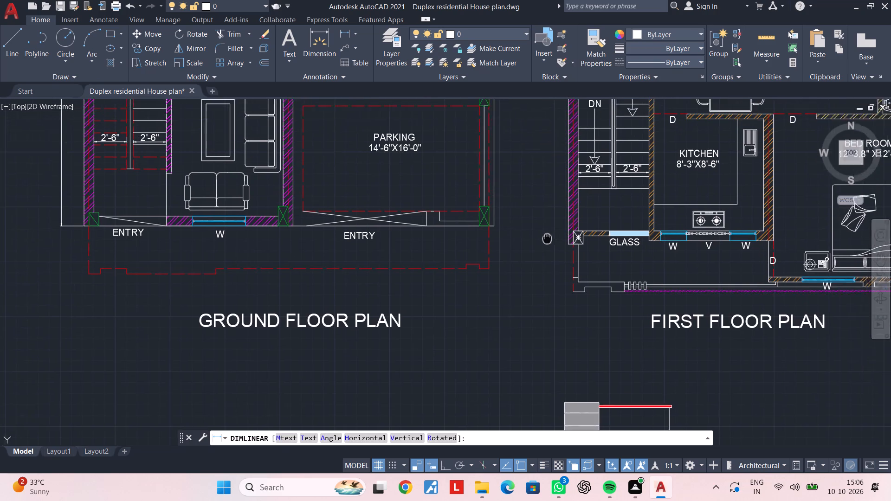
middle_drag(547, 241, 541, 262)
scroll(537, 239, down, 2)
middle_drag(537, 236, 539, 256)
scroll(538, 255, up, 2)
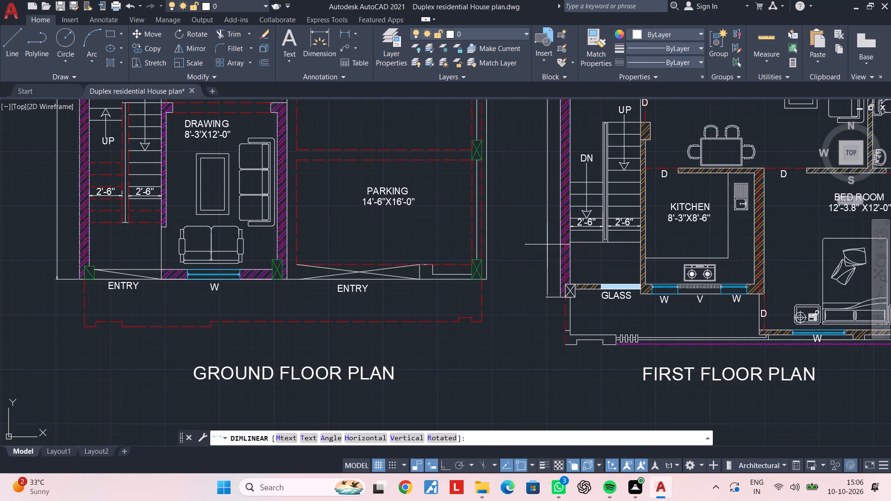
click(547, 244)
middle_drag(545, 188, 491, 339)
middle_drag(487, 263, 456, 277)
key(Escape)
key(Escape)
key(Escape)
key(Escape)
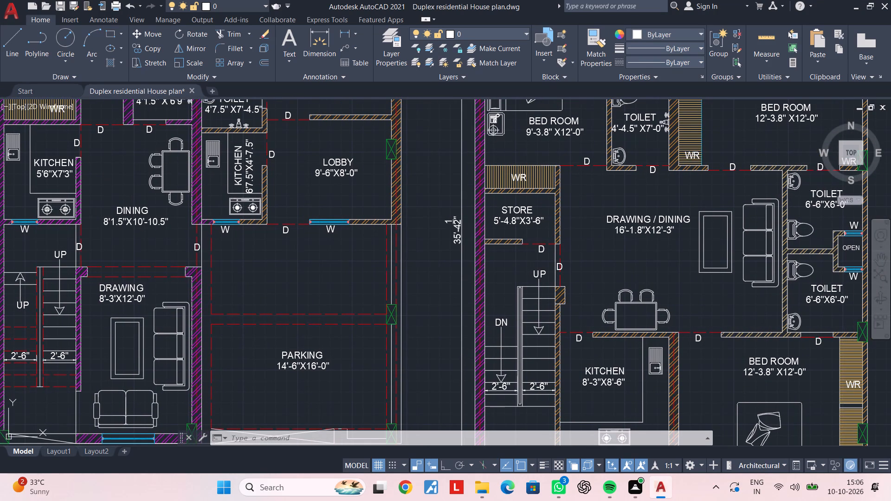
key(Escape)
key(Escape)
Match the first floor plan's vertical overall dimension to the properties of its 30' top dimension.
text(MA)
key(space)
scroll(461, 256, down, 2)
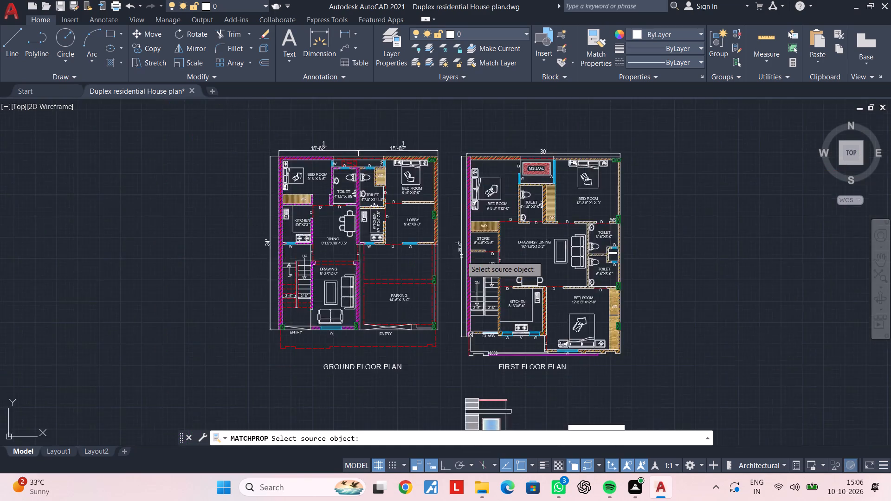
middle_drag(463, 262, 446, 358)
scroll(548, 49, up, 2)
scroll(511, 255, up, 3)
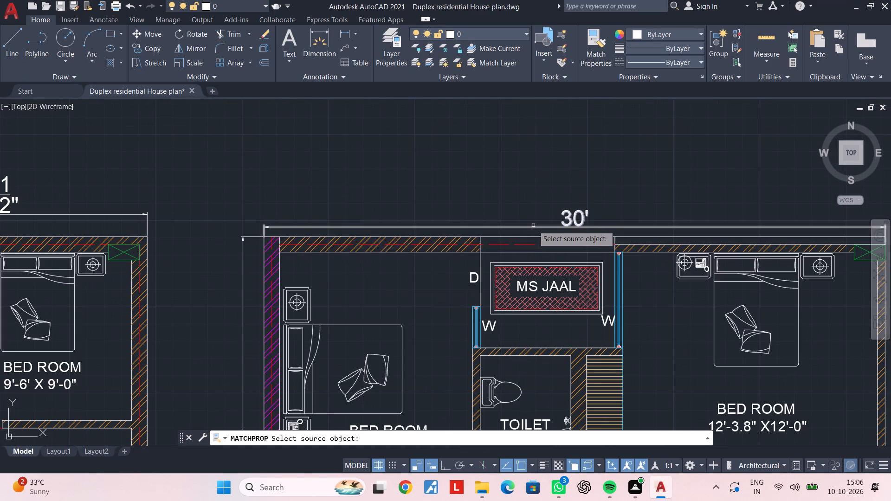
click(533, 225)
scroll(457, 221, down, 2)
middle_drag(461, 213, 524, 98)
scroll(324, 474, up, 3)
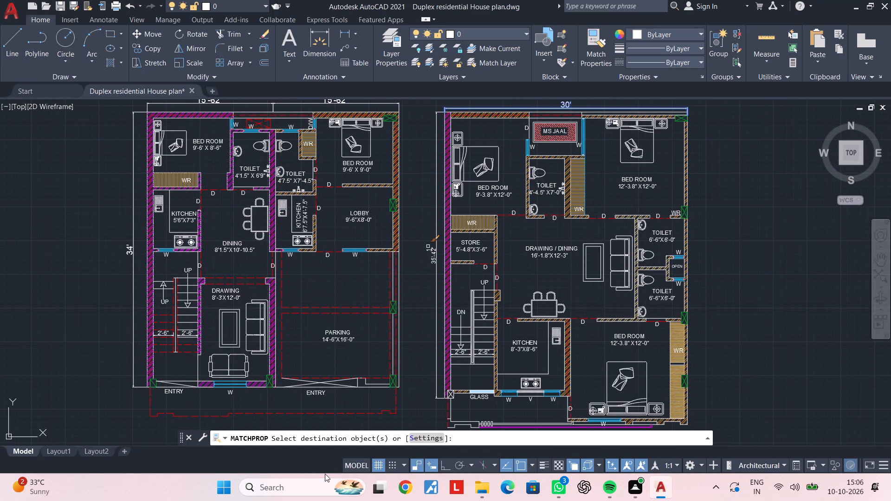
click(438, 268)
middle_drag(519, 348, 488, 238)
key(Escape)
scroll(483, 218, up, 1)
key(Escape)
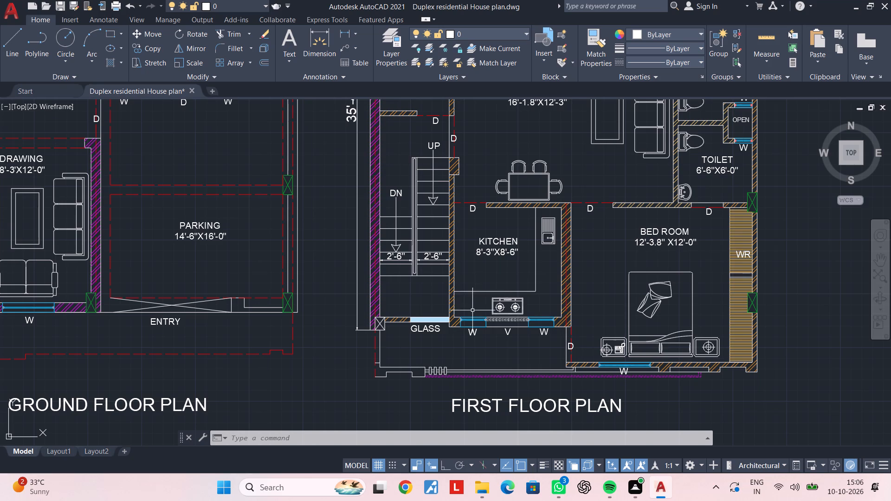
Match the white crossed column at the lower end of the first floor's magenta-hatched wall, near the glass, to a green column's properties.
middle_drag(472, 311, 462, 238)
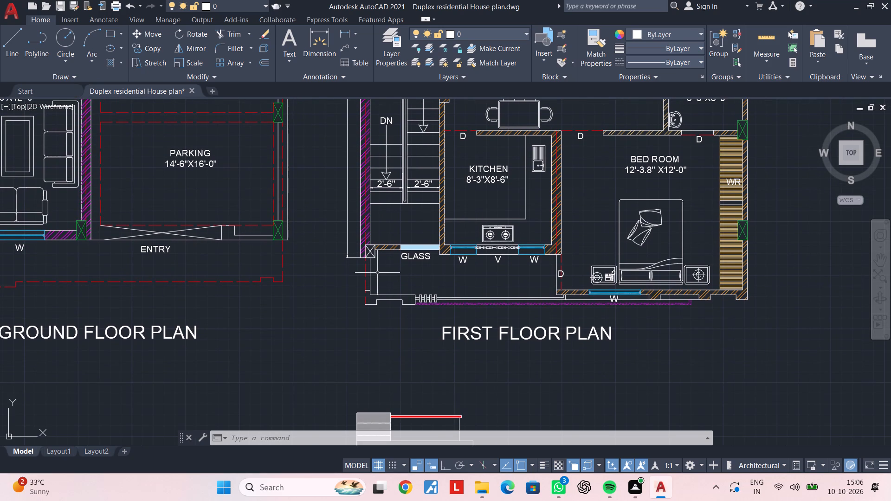
scroll(364, 267, up, 2)
middle_drag(525, 268, 351, 271)
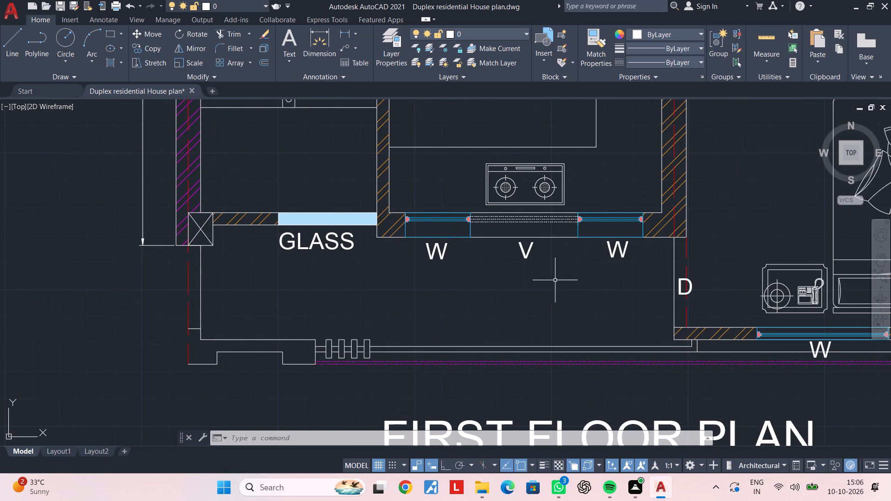
middle_drag(555, 280, 431, 284)
key(m)
text(A)
key(space)
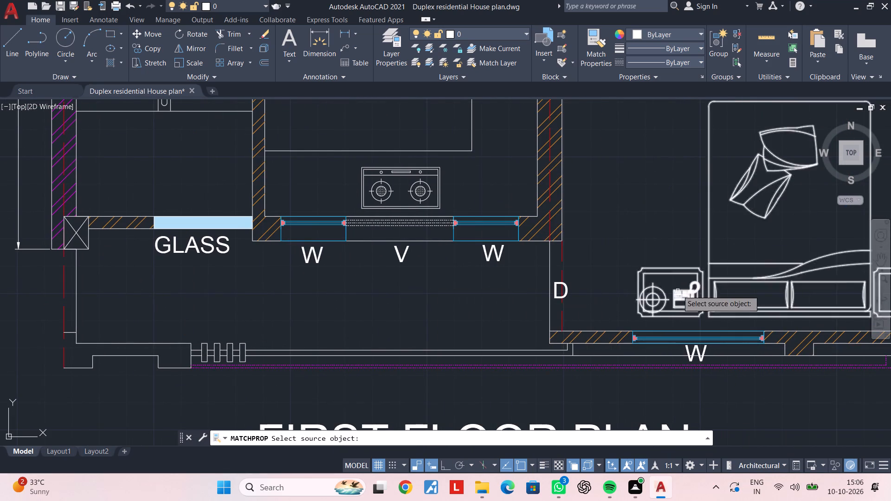
scroll(678, 290, down, 2)
middle_drag(678, 290, 520, 290)
scroll(678, 271, up, 2)
scroll(611, 244, up, 3)
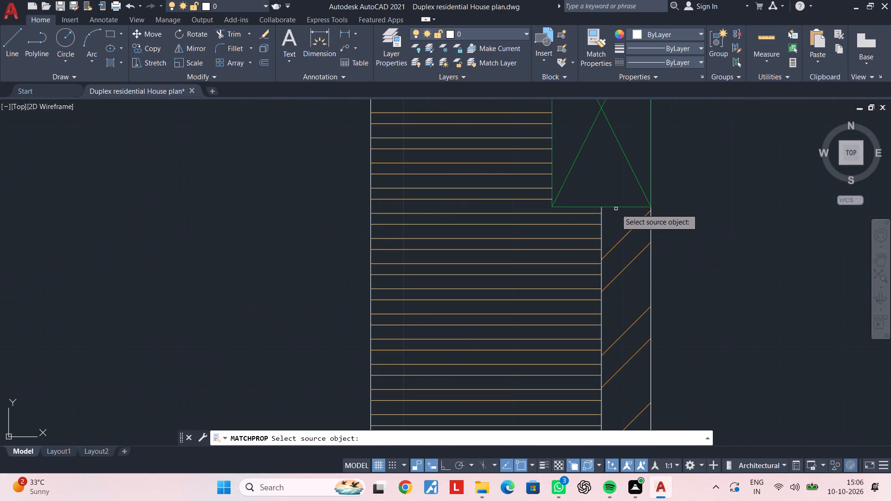
click(616, 206)
scroll(567, 241, down, 4)
scroll(158, 193, down, 2)
middle_drag(170, 195, 544, 201)
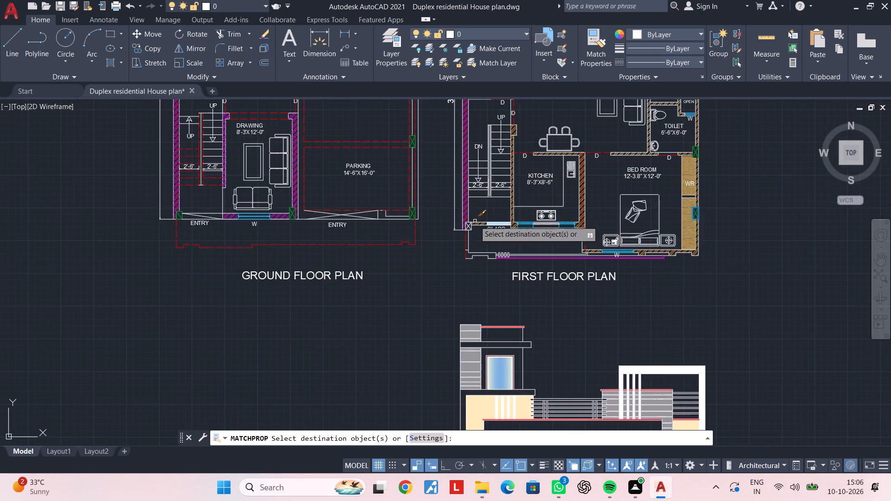
scroll(465, 221, up, 6)
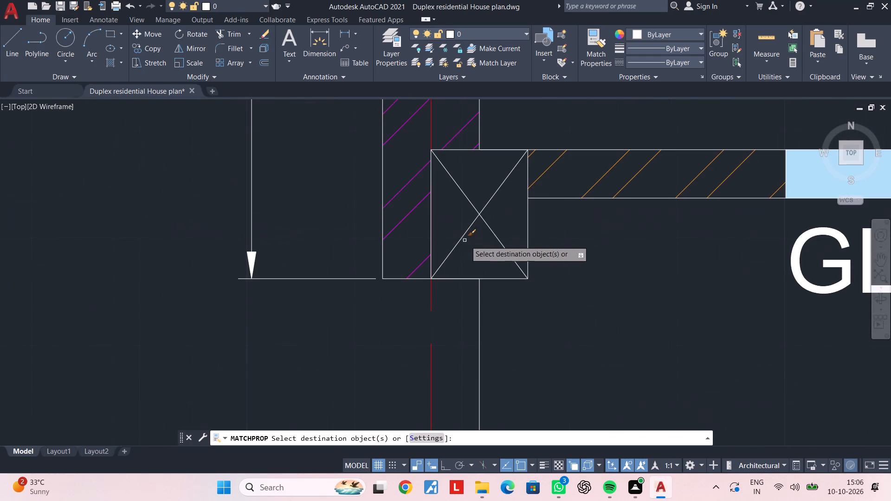
click(539, 233)
click(459, 231)
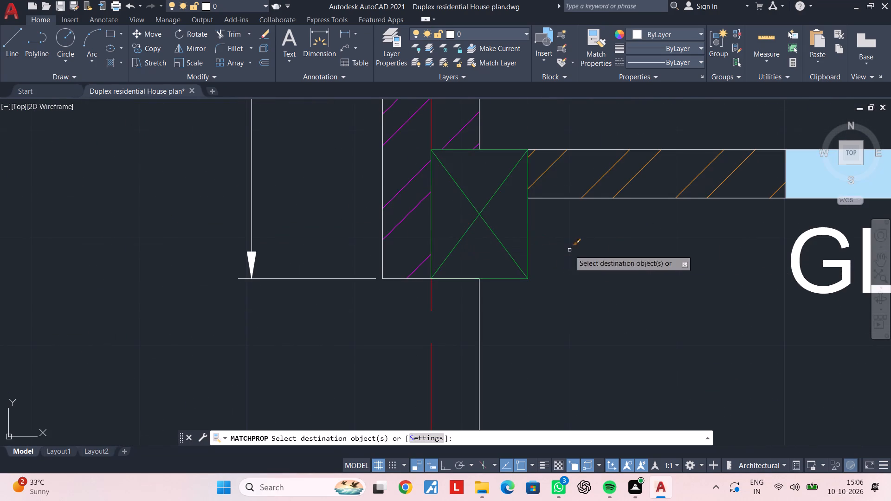
scroll(590, 255, down, 2)
middle_drag(604, 260, 352, 237)
key(Escape)
key(Escape)
Save the house plan drawing.
key(ctrl+s)
key(ctrl+s)
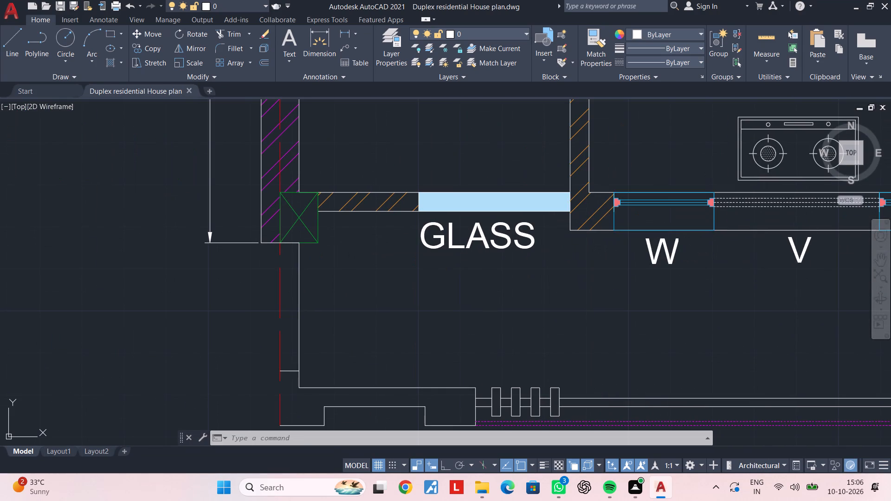
scroll(364, 241, down, 4)
middle_drag(377, 247, 444, 221)
key(ctrl+s)
scroll(432, 225, down, 2)
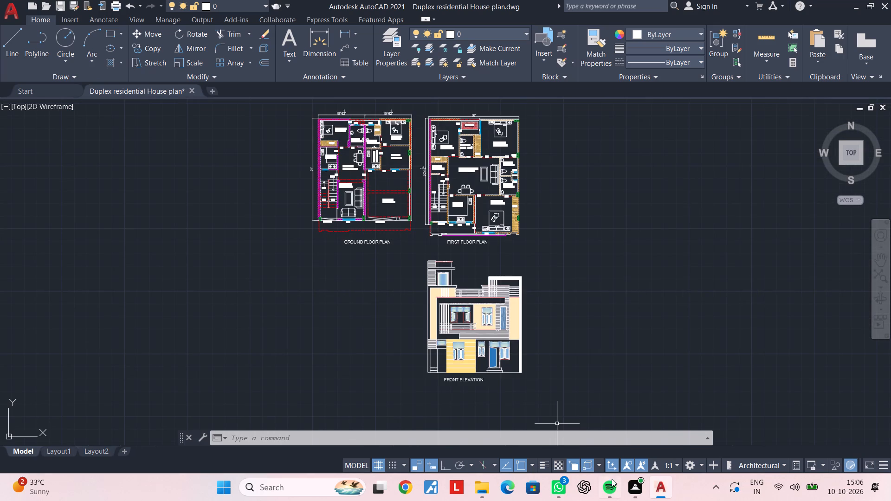
key(Escape)
key(Escape)
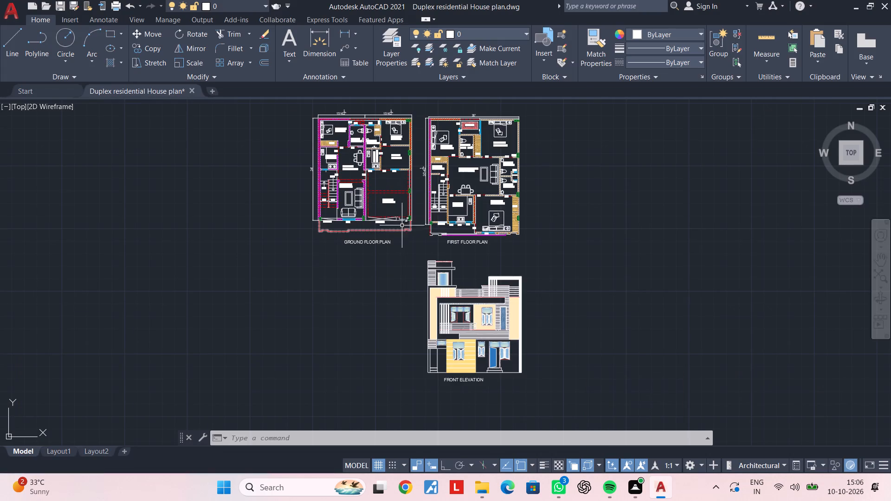
Examine the first floor plan around the MS JAAL opening, the adjoining bedrooms and the top dimension.
scroll(471, 178, up, 2)
middle_drag(471, 193, 460, 318)
middle_drag(511, 189, 463, 240)
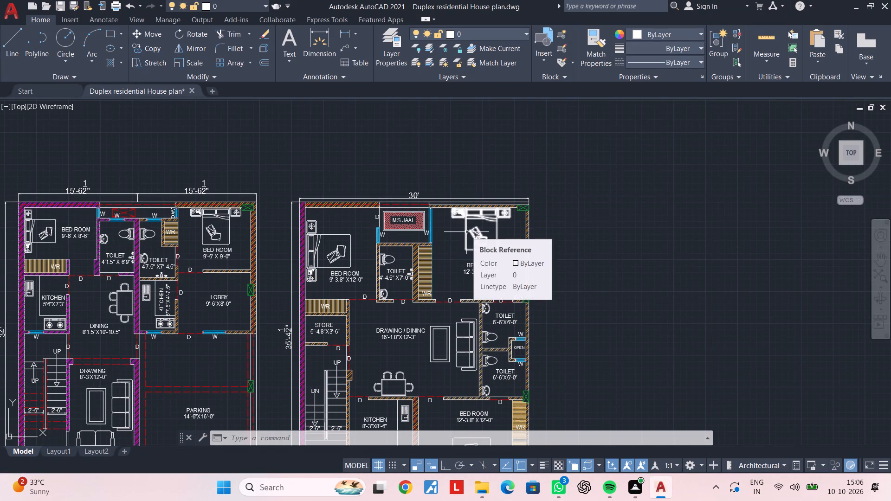
scroll(404, 220, up, 3)
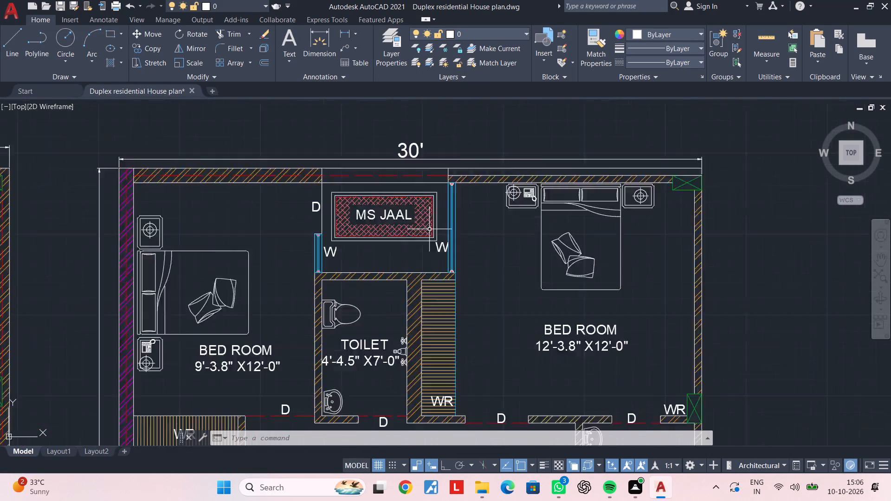
scroll(429, 229, up, 2)
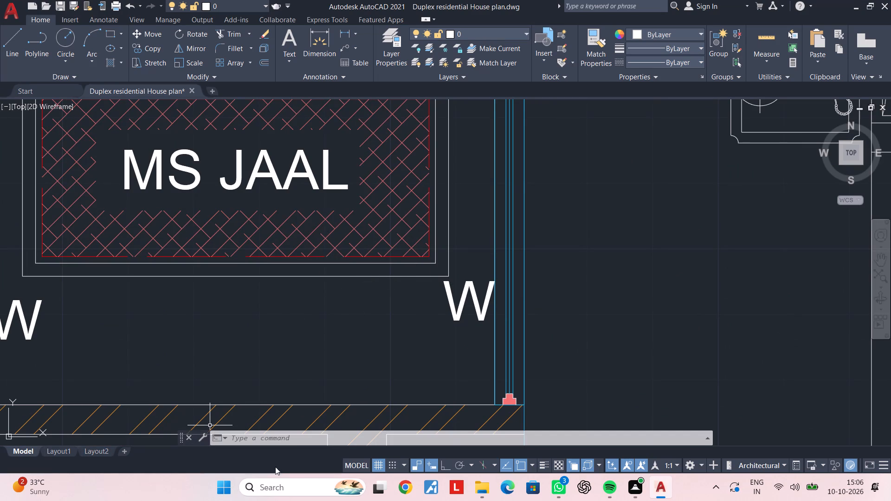
middle_drag(387, 273, 476, 283)
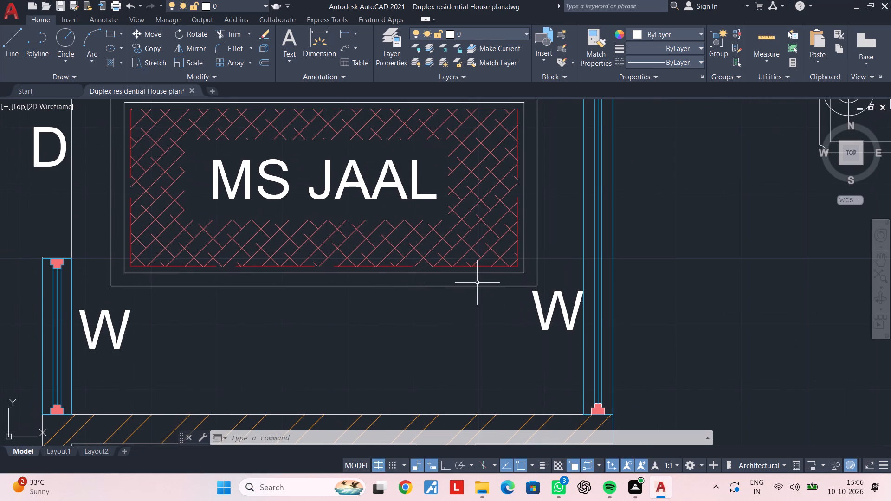
scroll(477, 283, down, 2)
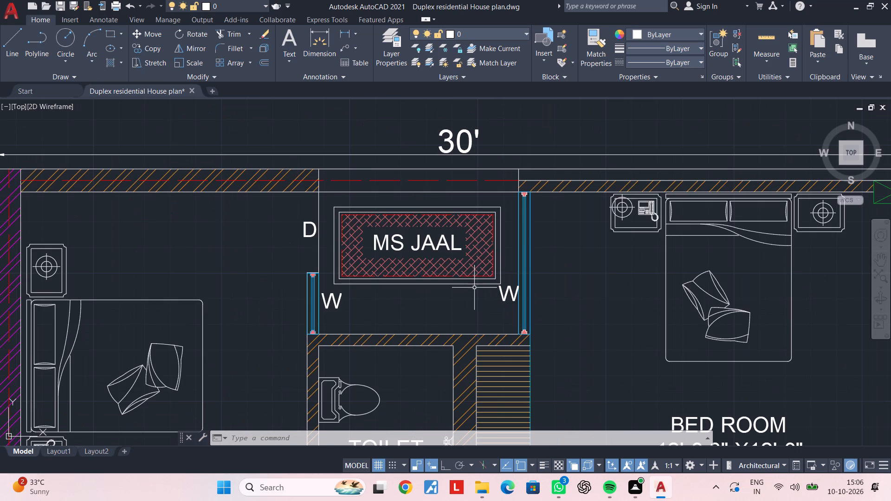
scroll(474, 288, down, 4)
middle_drag(463, 311, 517, 235)
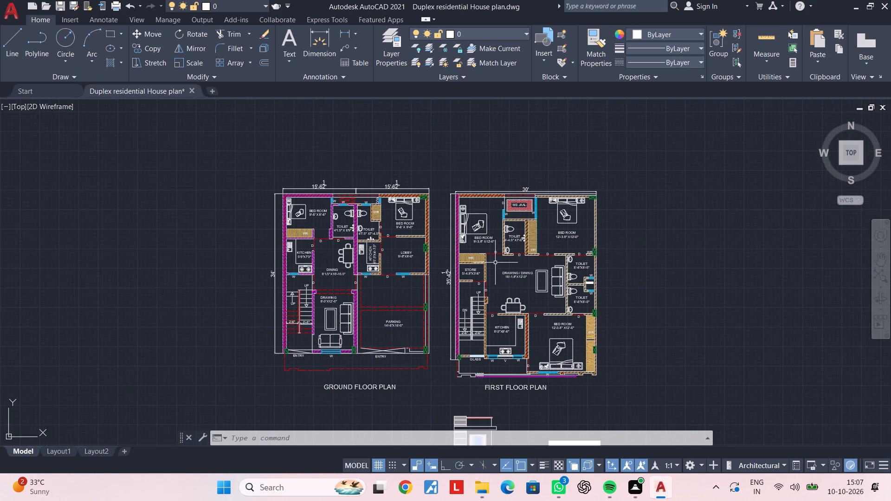
middle_drag(475, 244, 448, 215)
Save the drawing again before plotting.
key(Escape)
key(Escape)
key(ctrl+s)
key(ctrl+s)
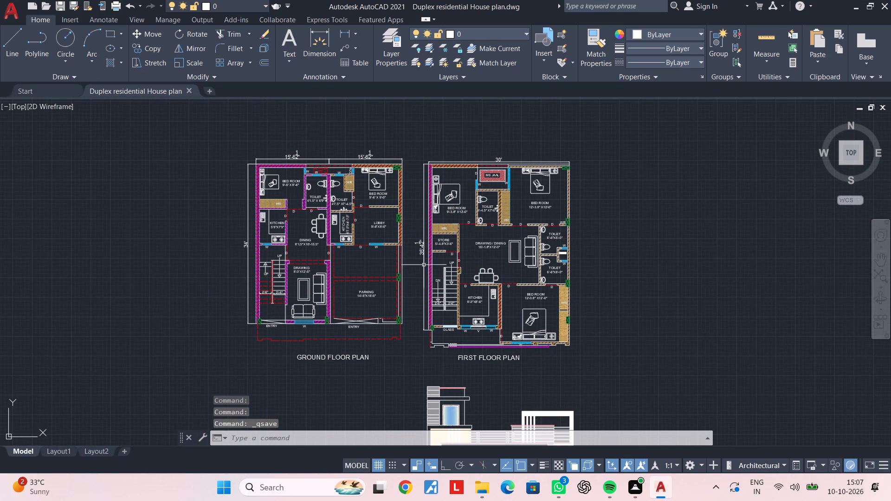
Set up the plot with the previous plot's settings and a new window enclosing both floor plans and the front elevation.
scroll(362, 218, down, 2)
middle_drag(362, 218, 338, 197)
key(ctrl+p)
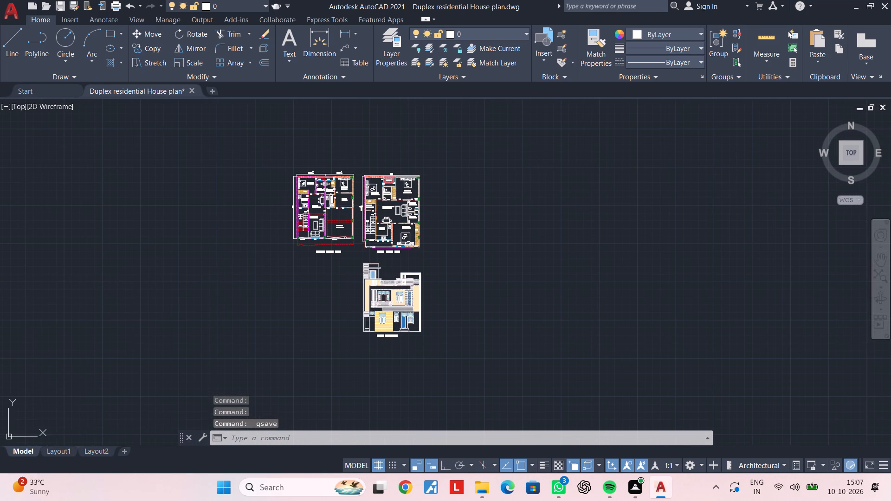
click(370, 112)
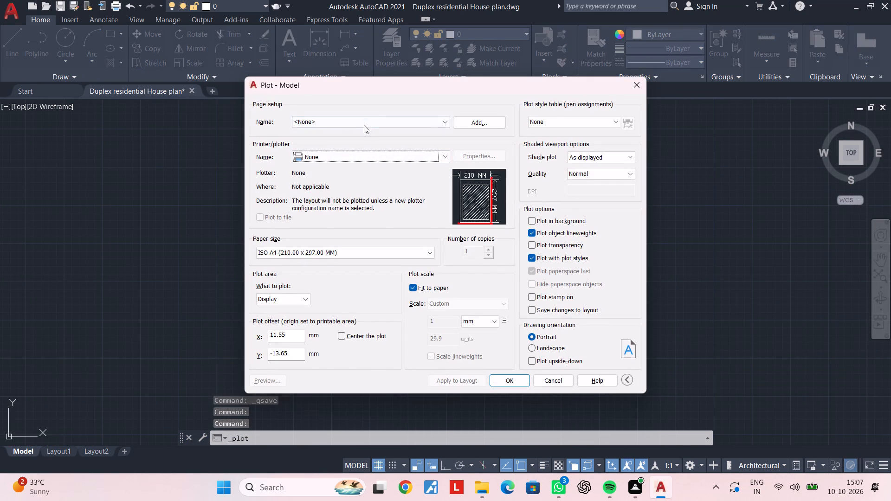
click(365, 121)
click(352, 141)
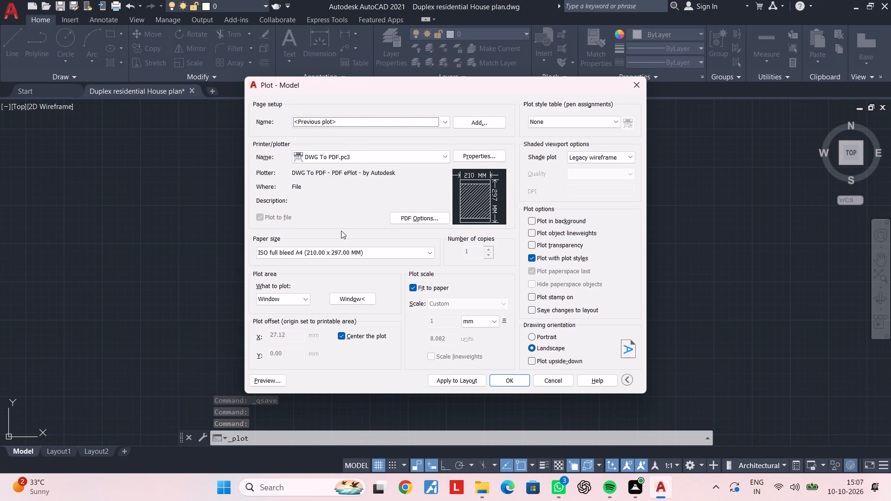
click(353, 295)
click(248, 144)
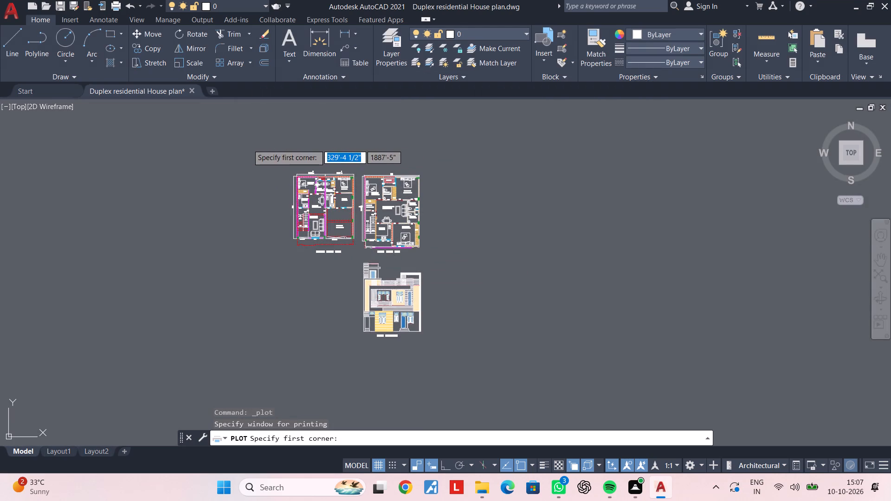
click(480, 356)
Preview the plot and examine both floor plans, their outer dimensions and the coloured front elevation on the sheet.
click(264, 385)
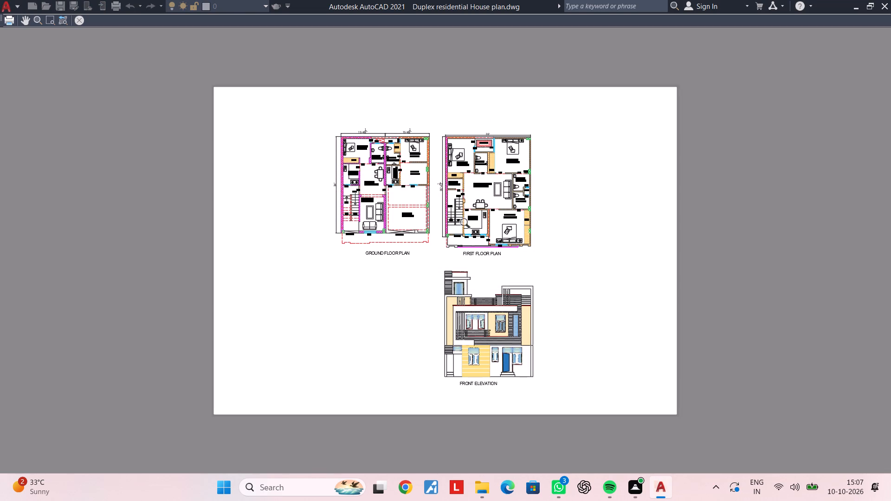
scroll(490, 150, up, 3)
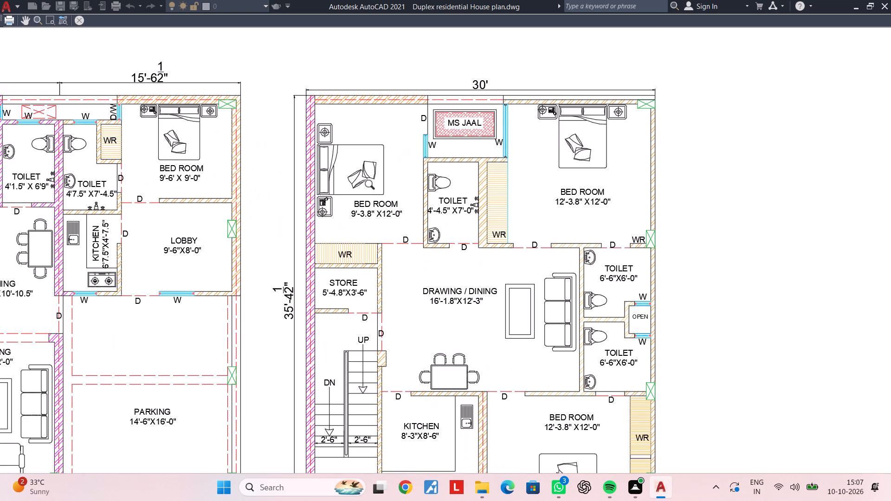
middle_drag(432, 158, 484, 132)
scroll(447, 267, down, 1)
middle_drag(447, 263, 434, 166)
middle_drag(403, 275, 543, 252)
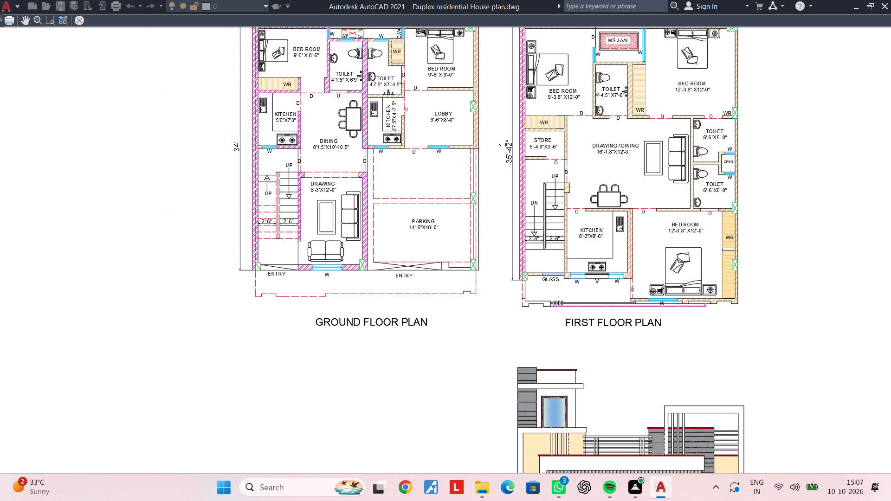
middle_drag(265, 231, 284, 305)
scroll(271, 312, up, 4)
scroll(284, 305, down, 3)
middle_drag(380, 304, 293, 288)
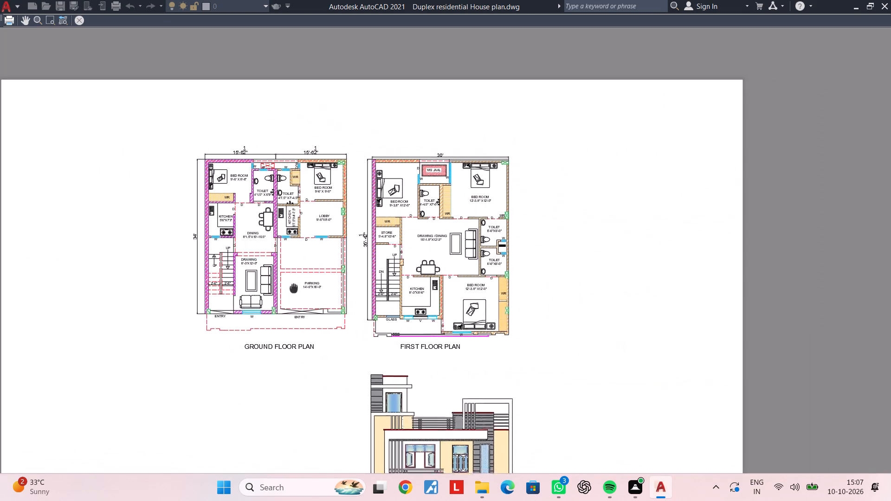
middle_drag(293, 288, 233, 282)
scroll(341, 273, up, 2)
scroll(296, 264, up, 4)
scroll(321, 246, down, 4)
middle_drag(372, 262, 362, 111)
scroll(321, 244, up, 4)
scroll(320, 251, down, 3)
scroll(320, 262, up, 4)
middle_drag(323, 253, 329, 323)
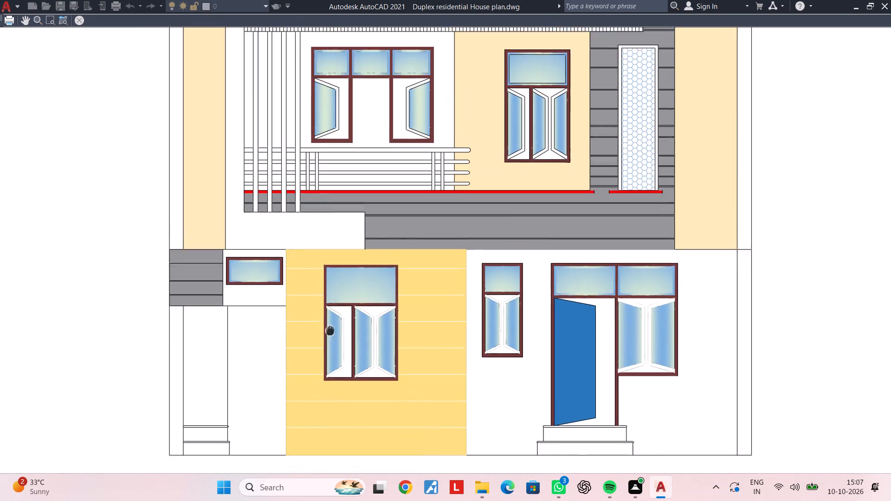
middle_drag(329, 323, 326, 378)
middle_drag(343, 240, 281, 346)
scroll(392, 240, up, 4)
scroll(391, 245, down, 2)
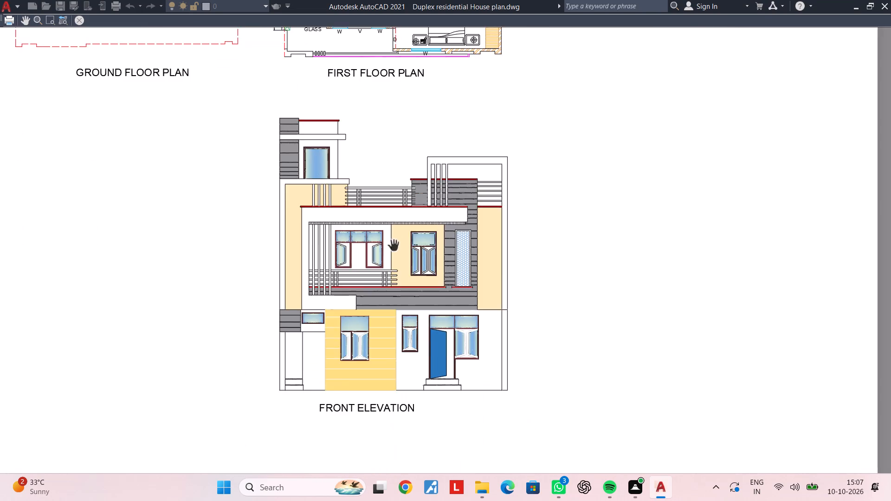
scroll(394, 246, up, 4)
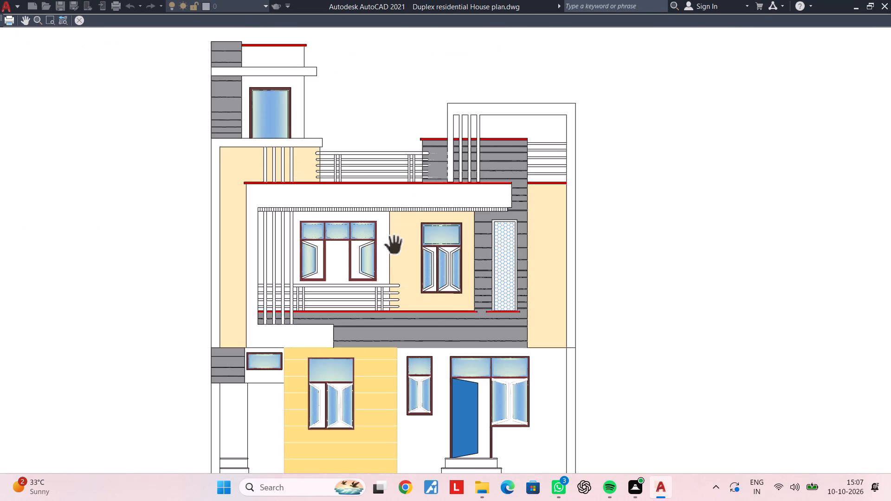
key(Escape)
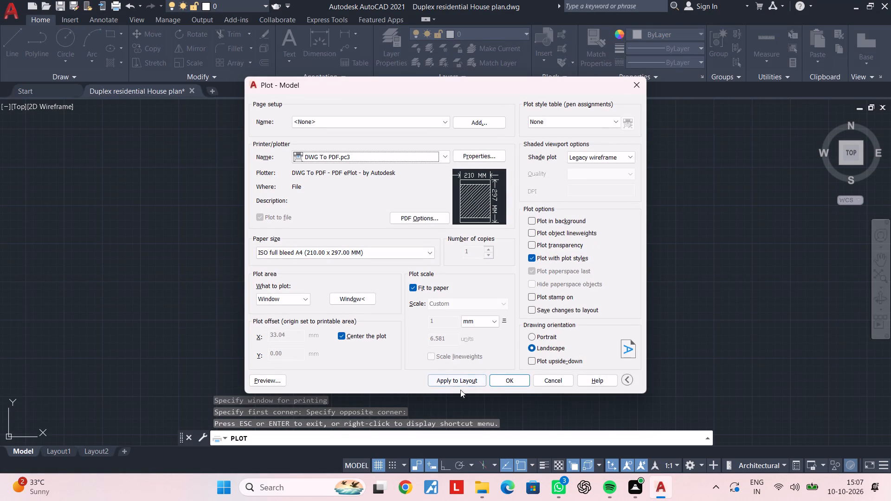
Apply the plot settings to the layout and plot to "Duplex residential House plan-Model.pdf" in Downloads > Autocad > FUJI PLAN > PDFs.
click(458, 380)
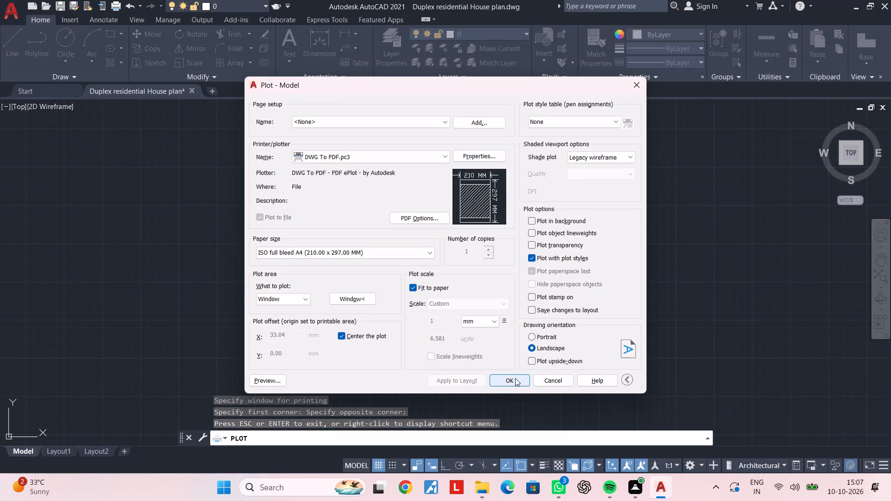
click(515, 378)
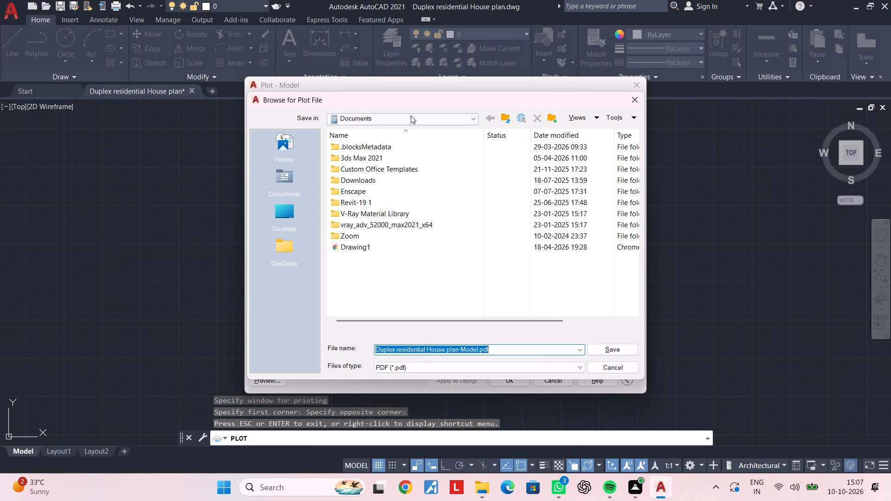
click(411, 116)
double_click(386, 240)
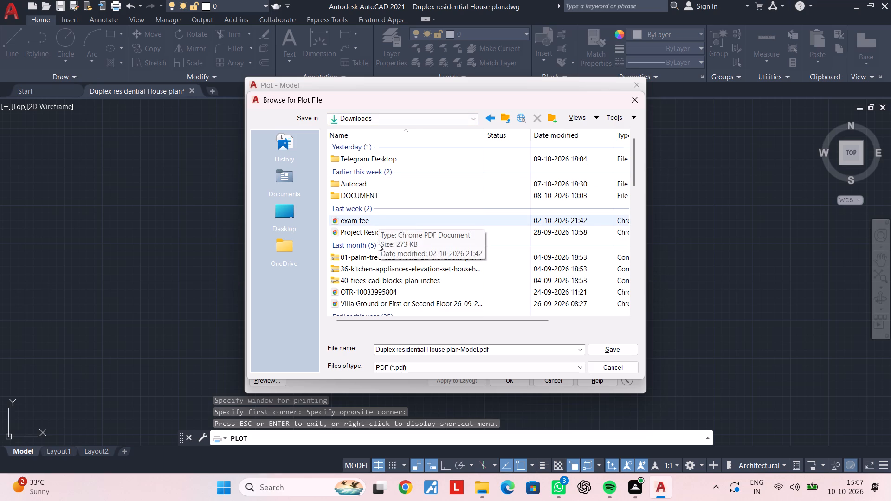
scroll(371, 229, down, 5)
scroll(374, 231, up, 3)
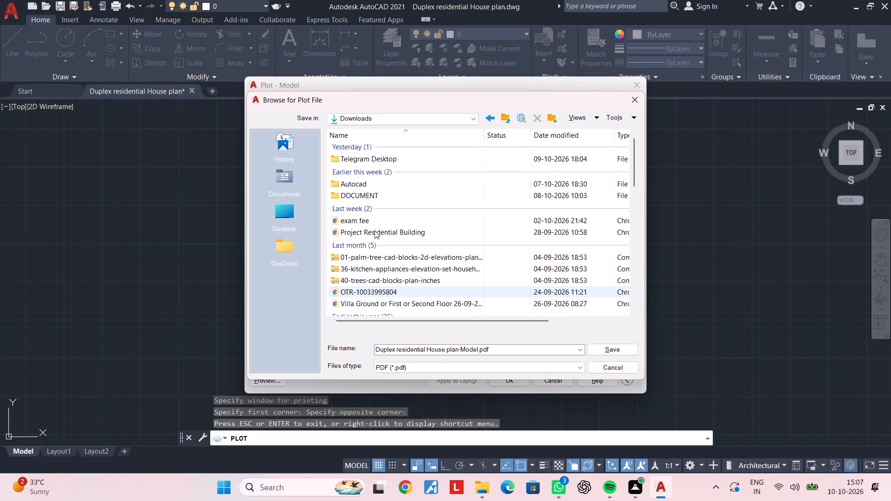
scroll(374, 231, up, 6)
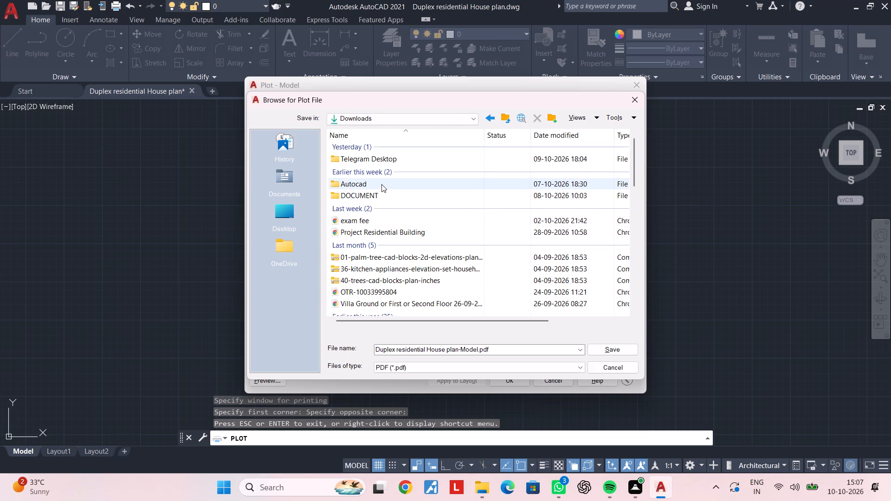
double_click(381, 184)
double_click(401, 156)
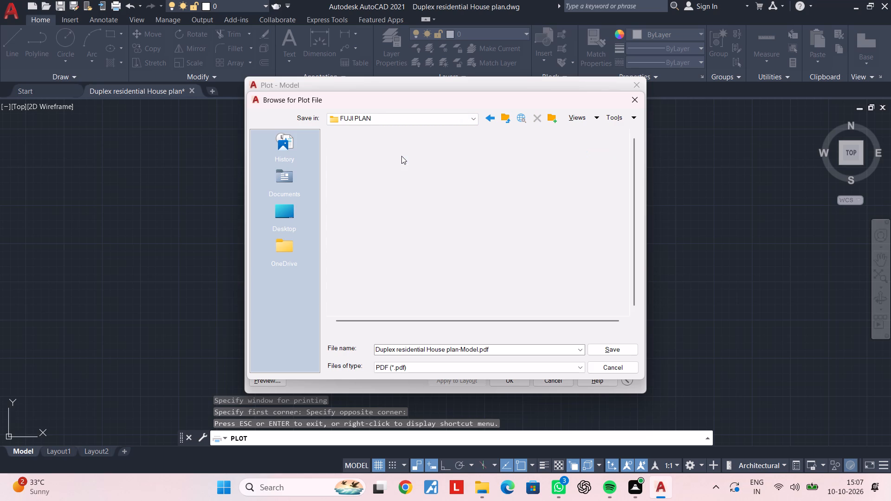
double_click(392, 161)
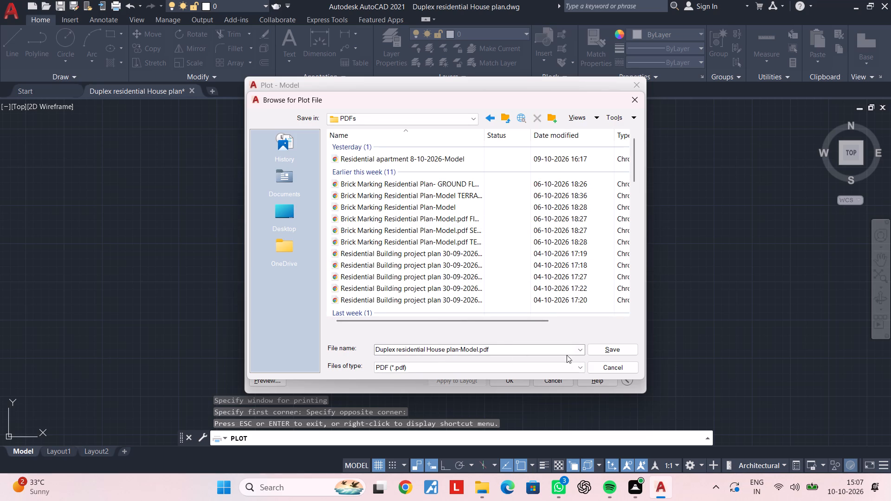
click(595, 353)
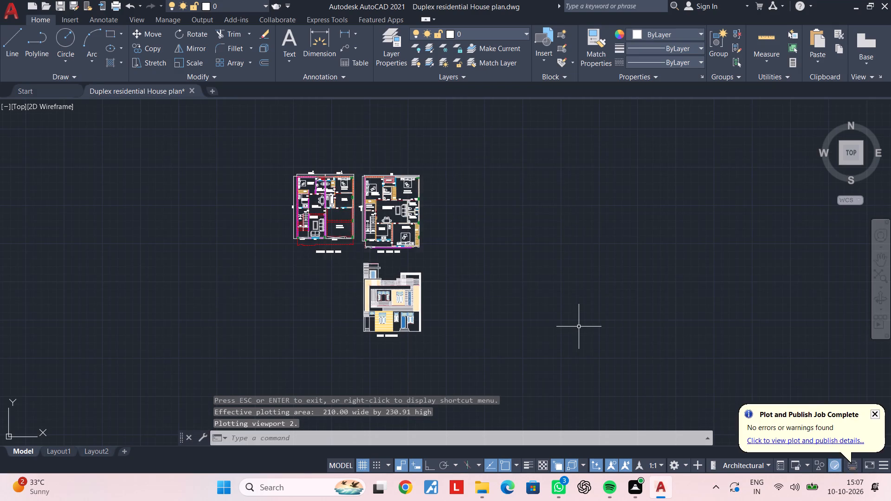
Check the plotted PDF of the floor plans and elevation in Chrome, close it and dismiss the plot notification in AutoCAD.
scroll(439, 286, down, 3)
scroll(447, 284, up, 4)
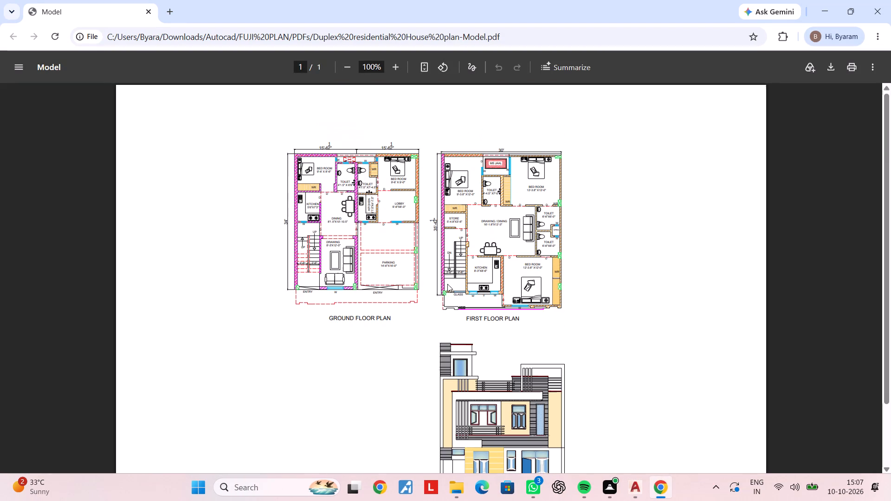
scroll(526, 266, up, 2)
click(881, 9)
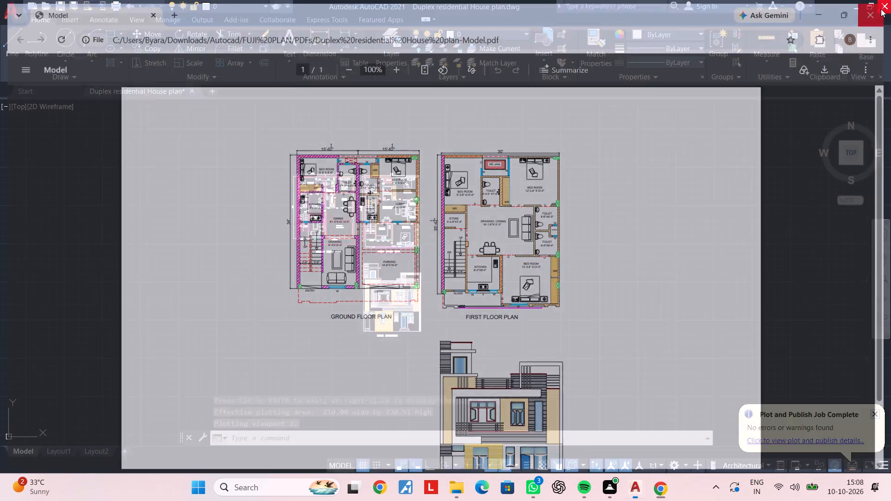
scroll(408, 288, up, 3)
middle_drag(370, 265, 413, 267)
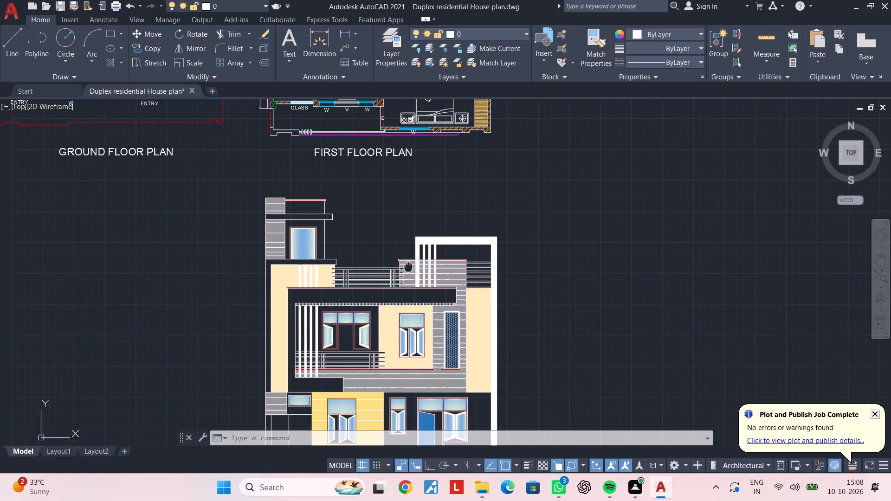
middle_drag(413, 267, 429, 269)
click(878, 415)
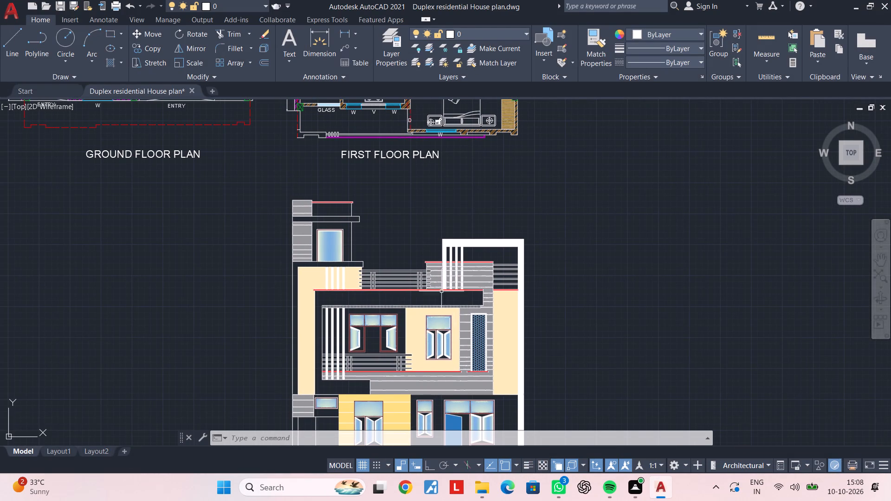
Examine the terrace railing of the front elevation where its bars meet the grey and cream walls.
scroll(439, 288, up, 4)
scroll(346, 254, up, 2)
scroll(362, 173, up, 1)
middle_drag(362, 173, 368, 207)
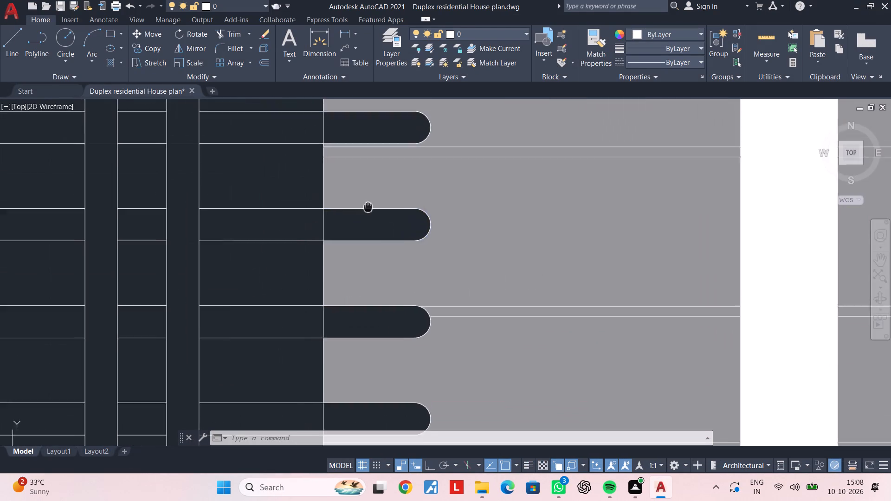
middle_drag(368, 207, 365, 311)
scroll(362, 310, down, 2)
scroll(365, 286, up, 1)
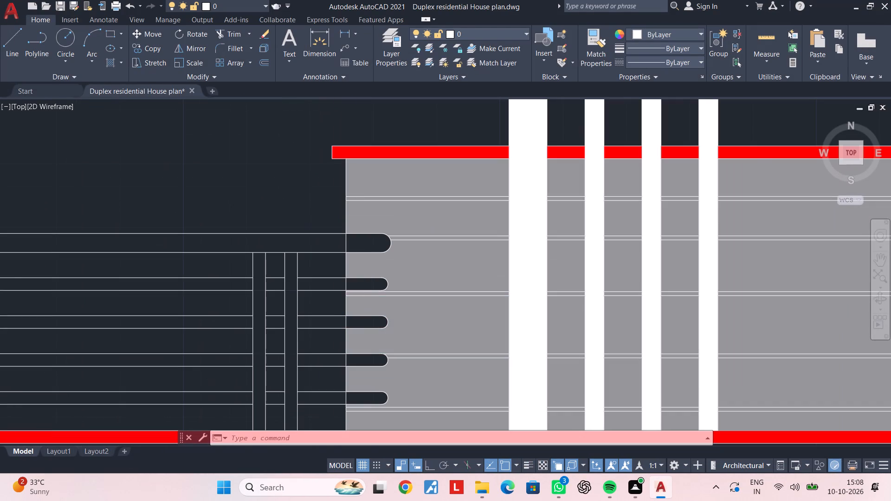
scroll(365, 284, up, 3)
scroll(365, 284, down, 4)
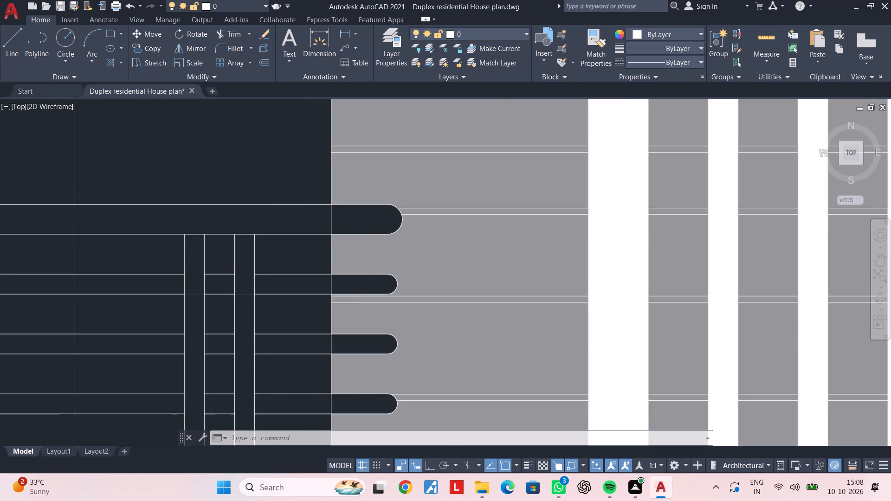
scroll(365, 284, down, 5)
middle_drag(365, 282, 511, 281)
scroll(495, 279, up, 2)
scroll(428, 269, up, 3)
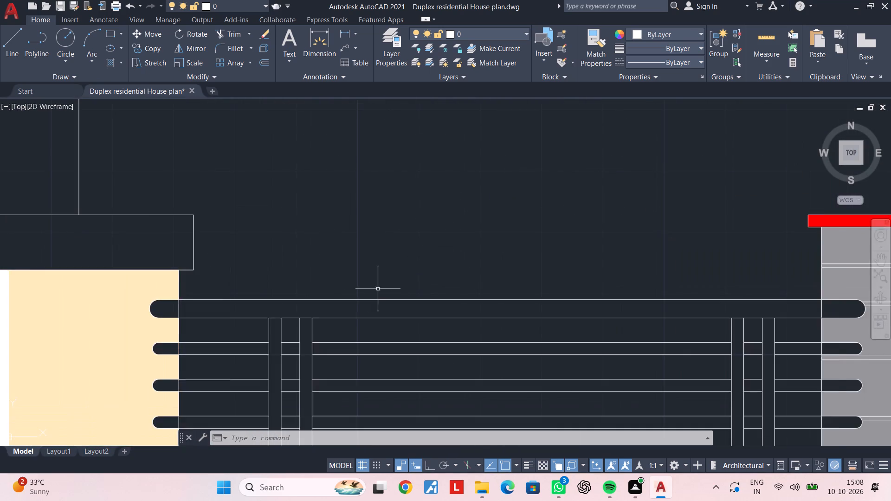
middle_drag(374, 286, 604, 281)
scroll(406, 283, up, 1)
scroll(552, 285, down, 4)
scroll(562, 285, up, 5)
scroll(562, 285, down, 4)
middle_drag(566, 285, 574, 252)
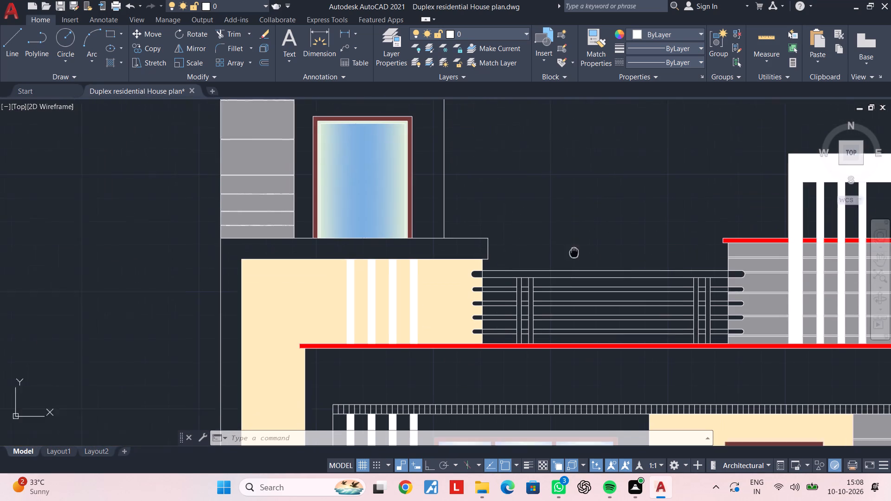
middle_drag(574, 252, 575, 214)
Save the drawing.
key(Escape)
key(Escape)
key(Escape)
middle_drag(610, 263, 483, 253)
key(Escape)
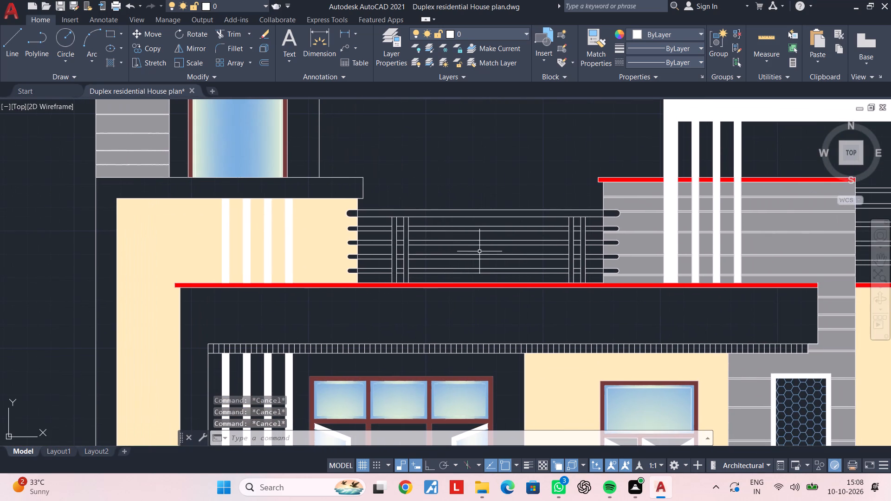
key(ctrl+s)
key(ctrl+s)
Examine the whole front elevation, from the stair tower down to the entrance steps and title.
scroll(479, 251, down, 3)
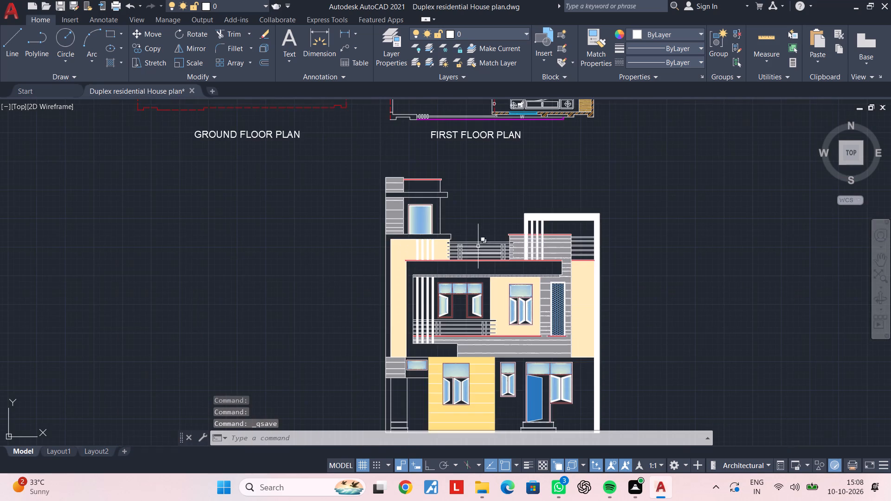
middle_drag(478, 240, 427, 285)
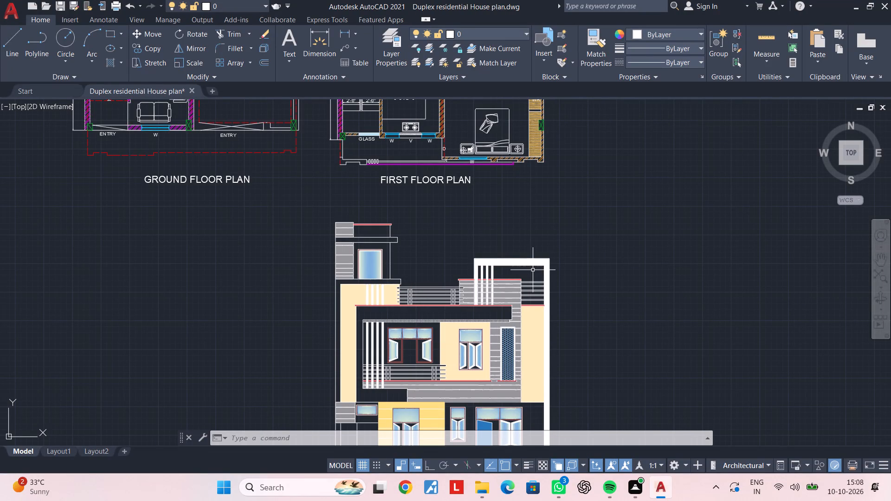
key(Escape)
key(Escape)
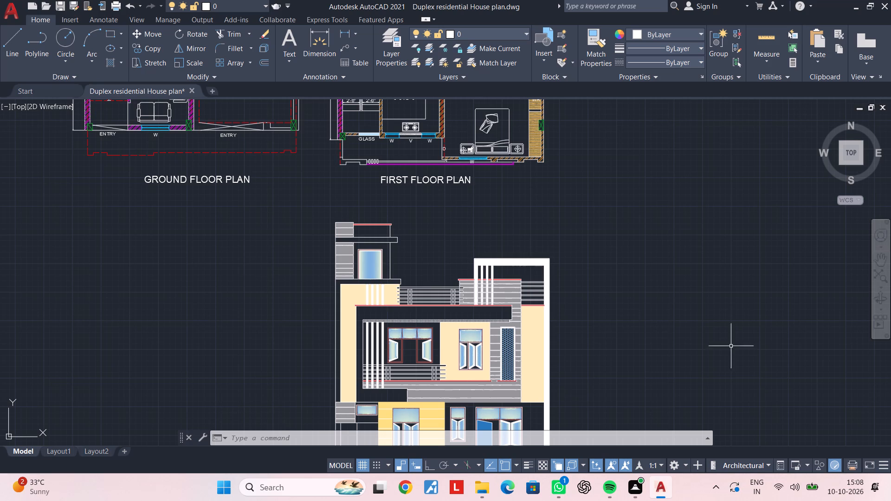
key(Escape)
key(Escape)
middle_drag(598, 319, 600, 227)
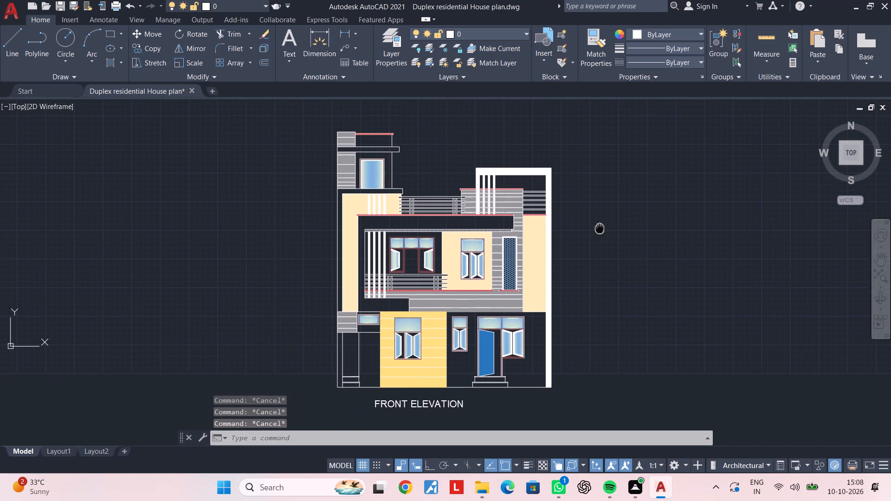
middle_drag(600, 227, 600, 227)
scroll(405, 258, up, 5)
middle_drag(412, 294, 398, 253)
scroll(395, 254, down, 2)
middle_drag(427, 218, 410, 278)
scroll(408, 281, down, 2)
middle_drag(408, 281, 417, 235)
middle_drag(406, 264, 417, 214)
scroll(423, 233, down, 1)
middle_drag(423, 235, 393, 292)
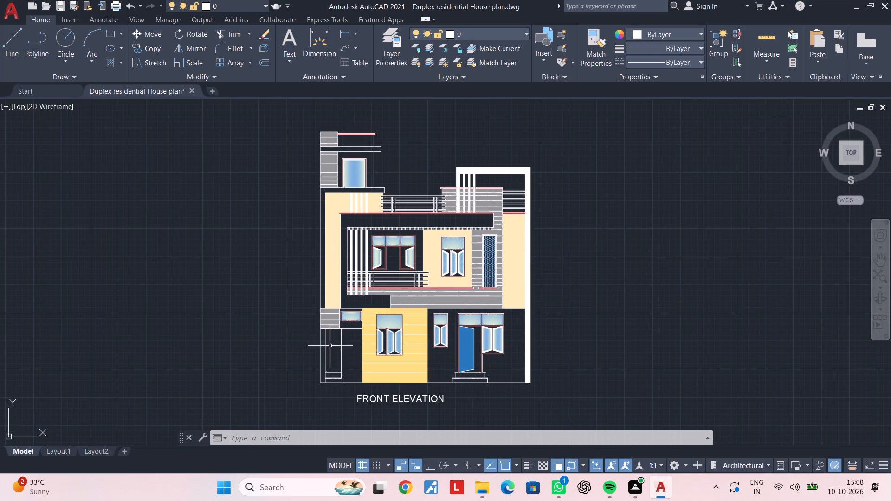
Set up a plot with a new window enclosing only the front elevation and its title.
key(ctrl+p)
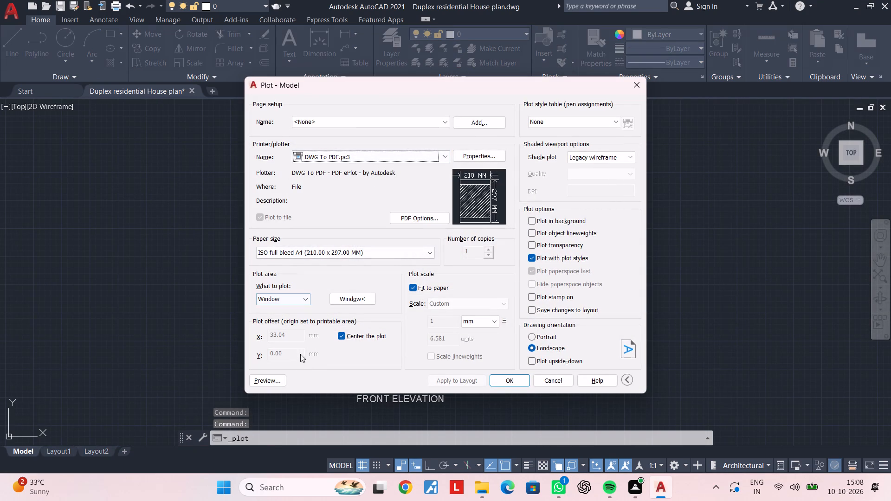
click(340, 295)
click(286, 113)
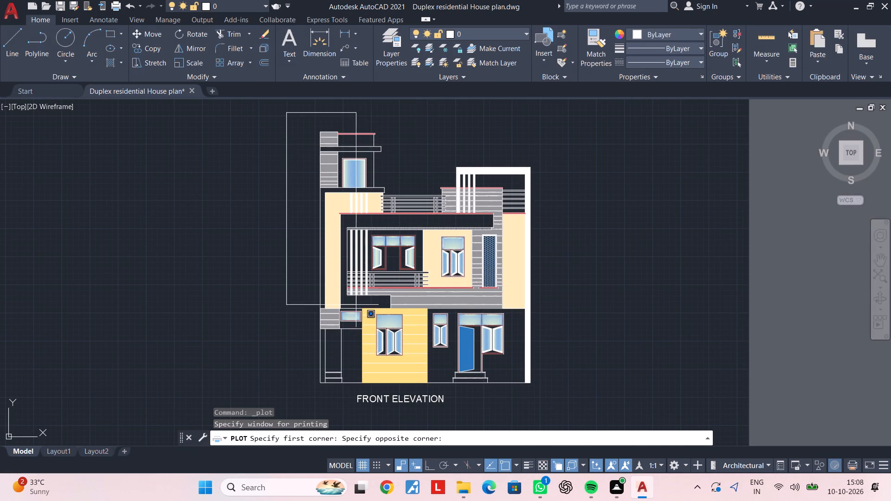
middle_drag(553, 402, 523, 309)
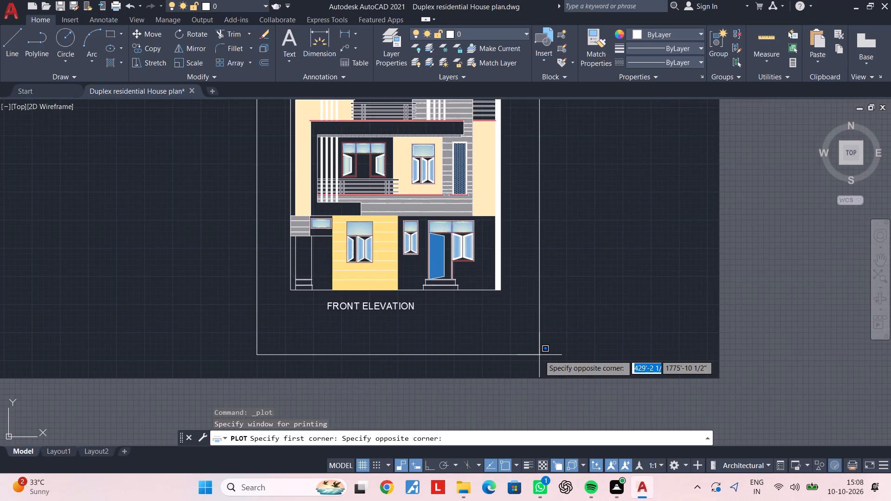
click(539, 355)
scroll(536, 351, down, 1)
Preview the front elevation plot, examine its railings, windows, entrance door and title, and leave the plot without exporting.
click(279, 384)
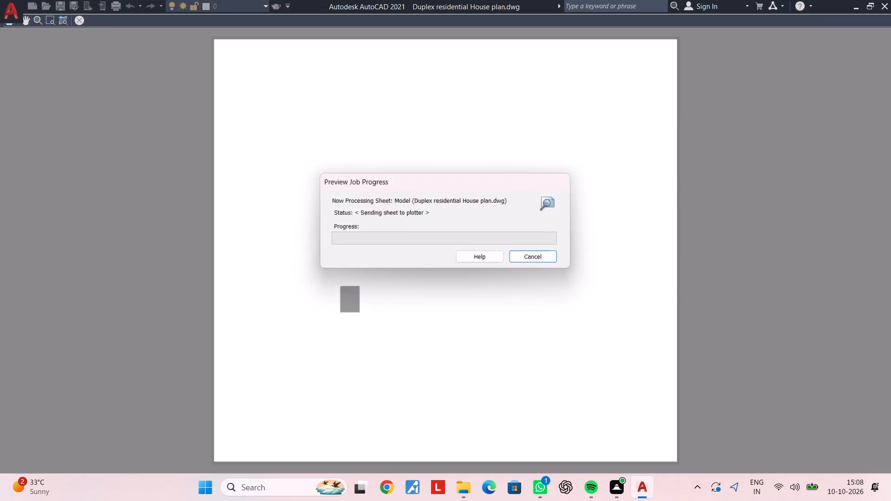
scroll(432, 287, up, 3)
scroll(432, 288, down, 2)
middle_drag(428, 261, 408, 348)
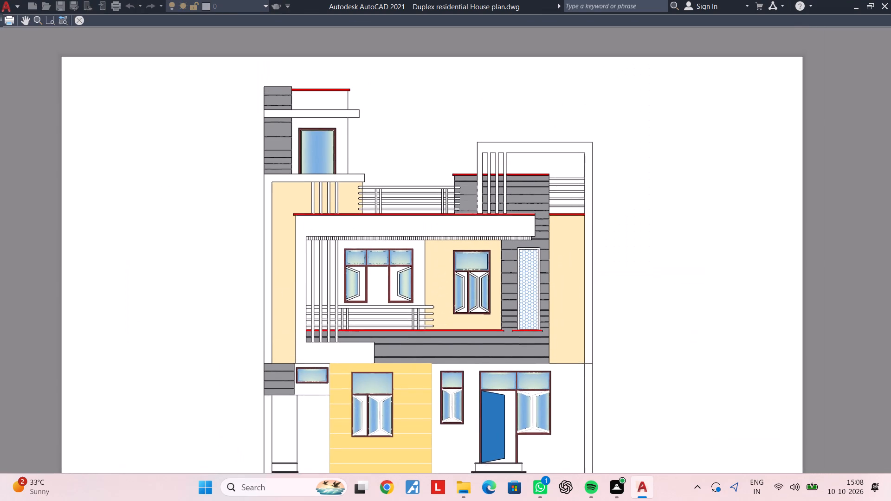
scroll(303, 131, up, 2)
scroll(345, 230, down, 2)
middle_drag(391, 245, 371, 133)
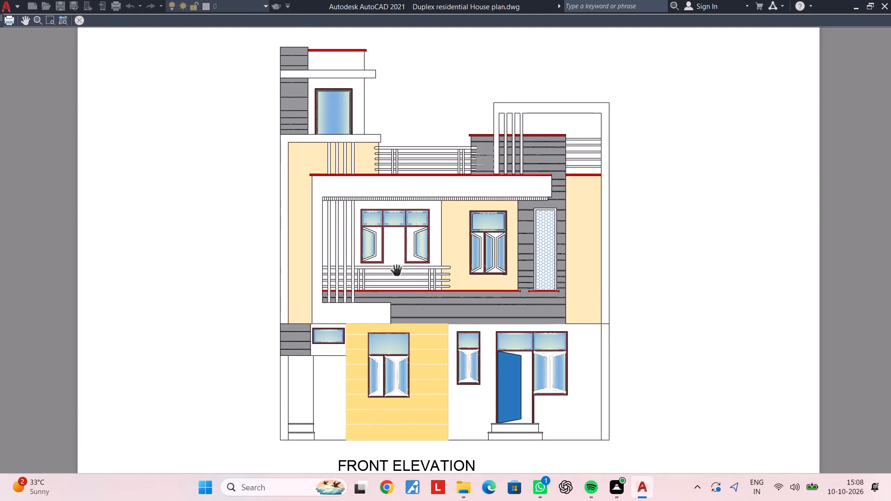
middle_drag(393, 252, 389, 170)
scroll(392, 304, up, 3)
scroll(408, 308, down, 2)
scroll(650, 306, up, 1)
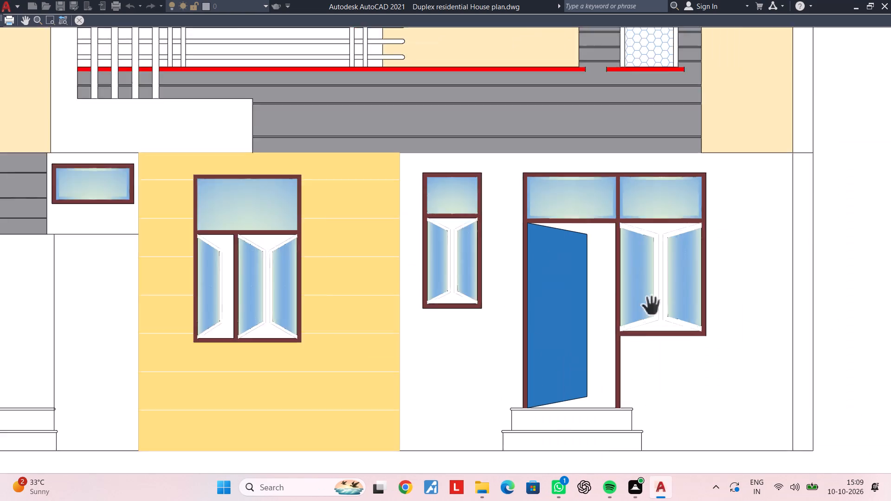
scroll(650, 306, up, 2)
scroll(652, 318, down, 2)
middle_drag(652, 318, 500, 258)
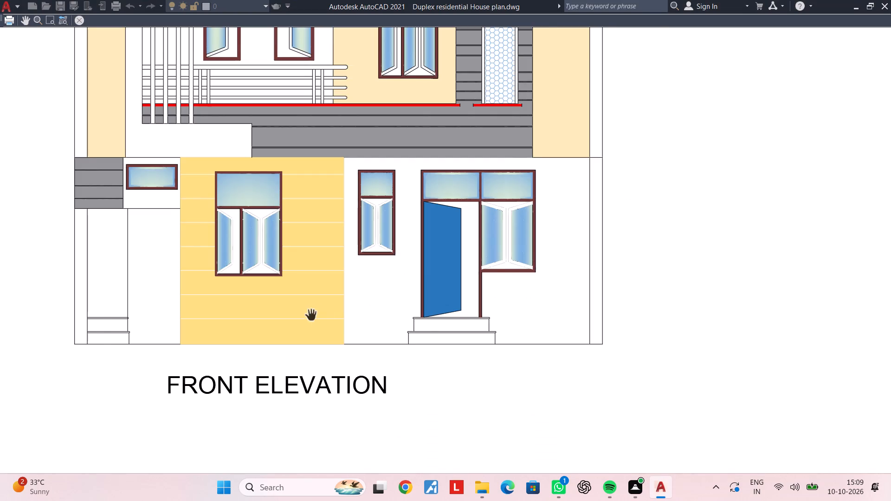
middle_drag(333, 315, 654, 342)
middle_drag(585, 283, 404, 371)
middle_drag(428, 290, 413, 320)
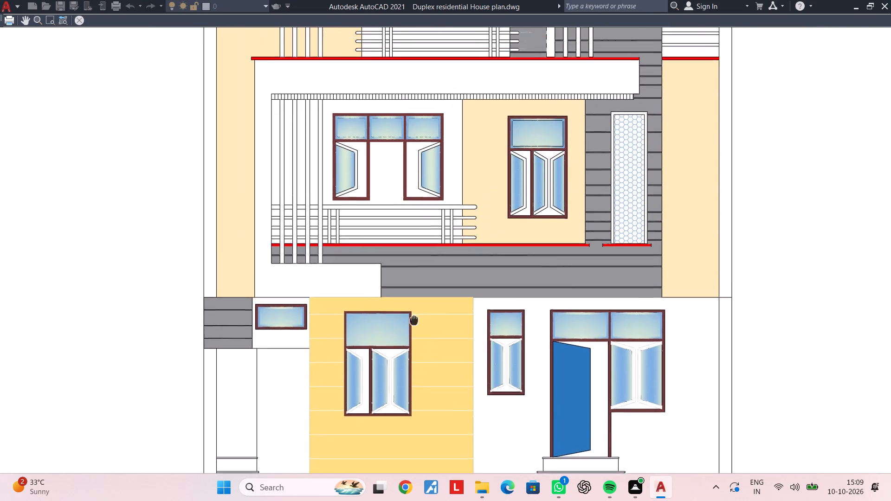
middle_drag(413, 320, 366, 397)
middle_drag(435, 280, 408, 352)
key(Escape)
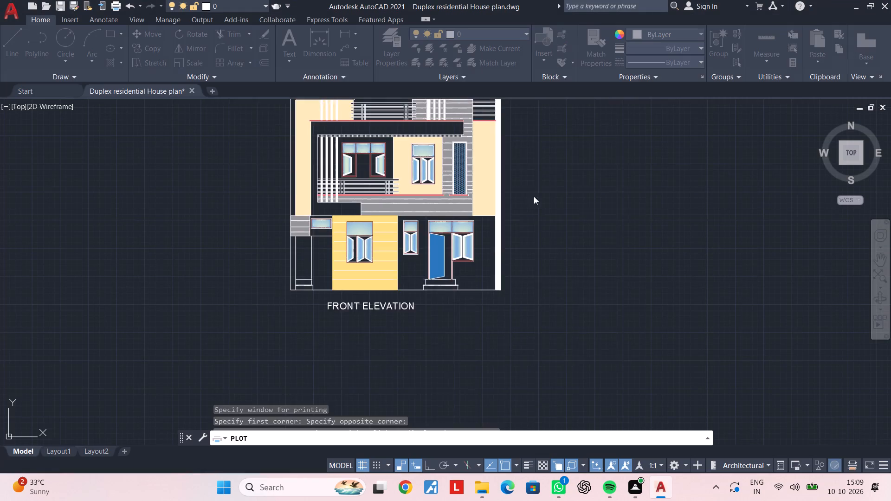
key(Escape)
scroll(536, 247, down, 2)
middle_drag(516, 200, 465, 315)
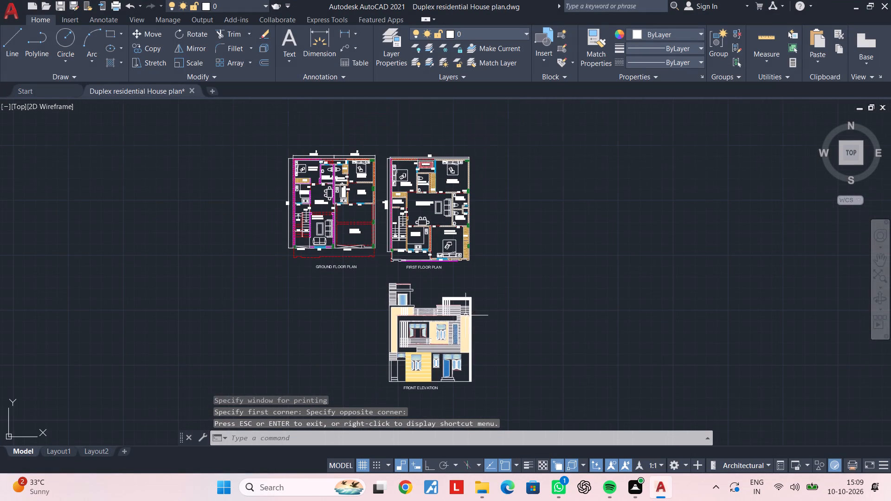
key(Escape)
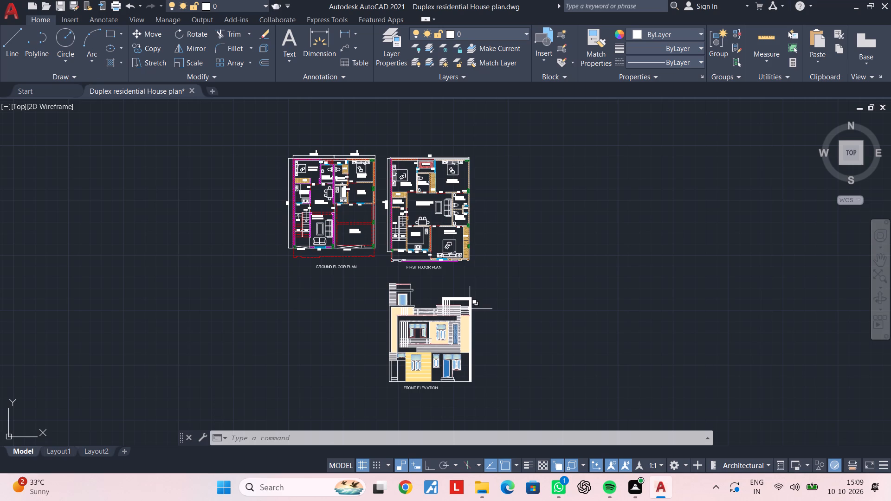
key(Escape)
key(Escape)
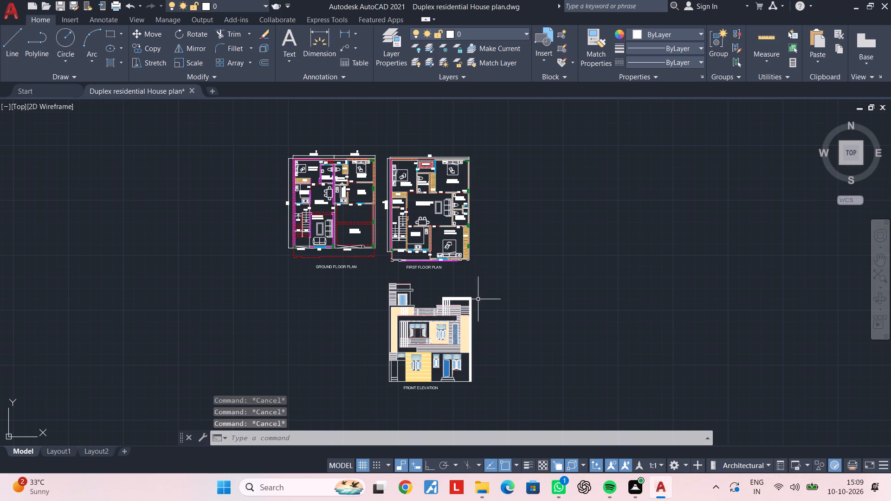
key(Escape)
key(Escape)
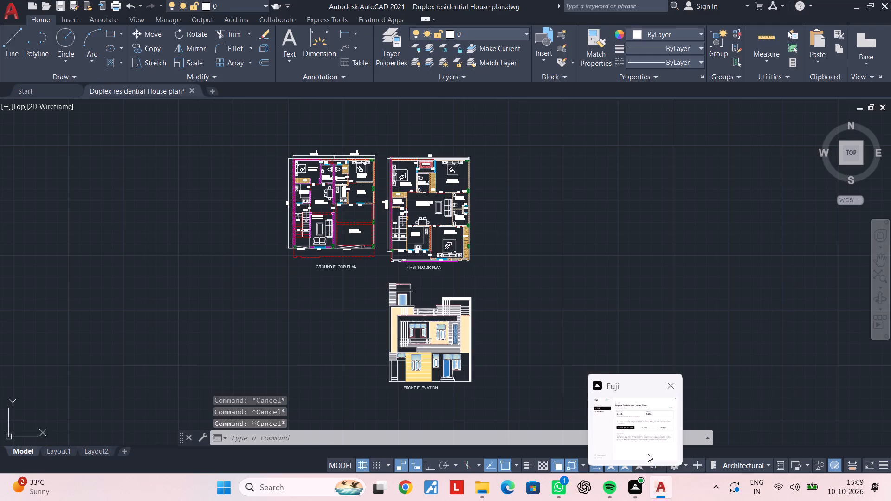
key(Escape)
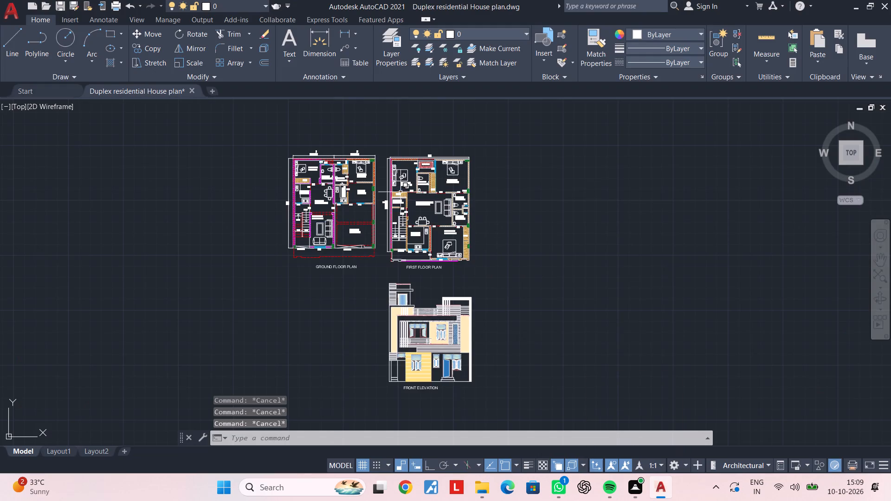
Delete the extra vertical line beside the grey cladding at the end of the slatted band above the front elevation's first-floor windows.
scroll(433, 280, up, 2)
scroll(480, 376, up, 3)
scroll(479, 317, up, 2)
scroll(467, 304, down, 2)
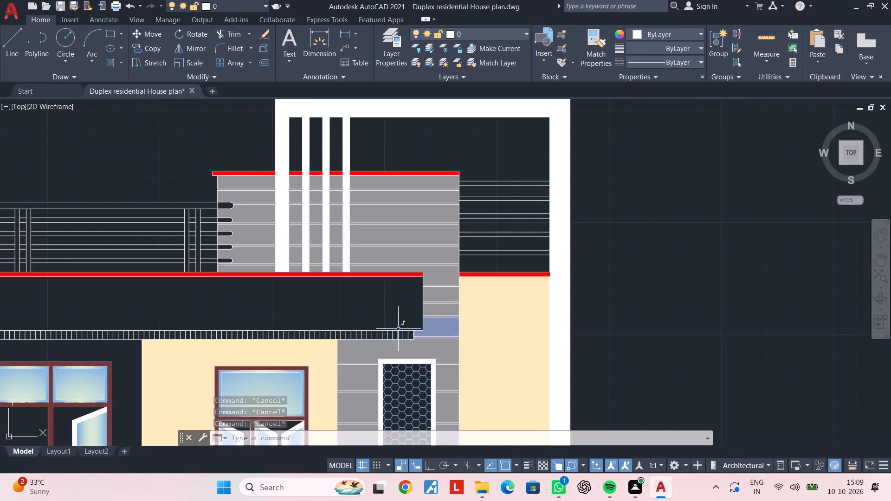
middle_drag(396, 328, 451, 257)
scroll(493, 259, up, 5)
middle_drag(157, 283, 578, 266)
scroll(556, 277, up, 3)
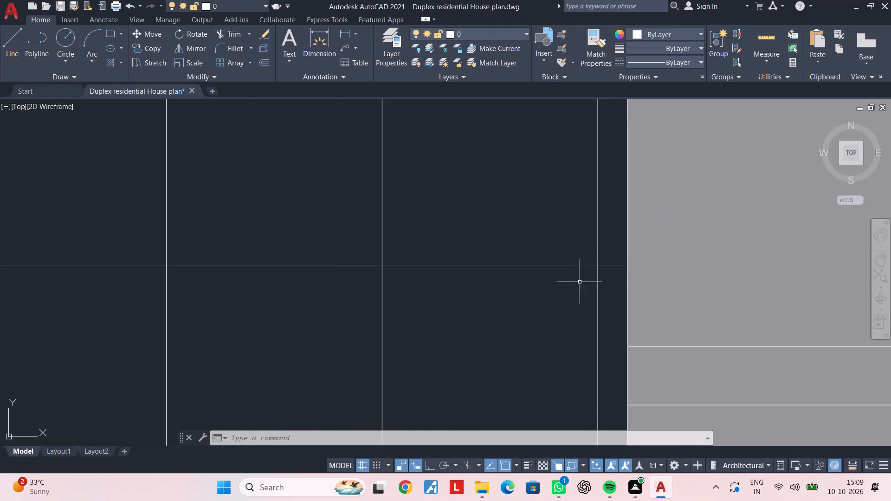
click(598, 278)
key(Delete)
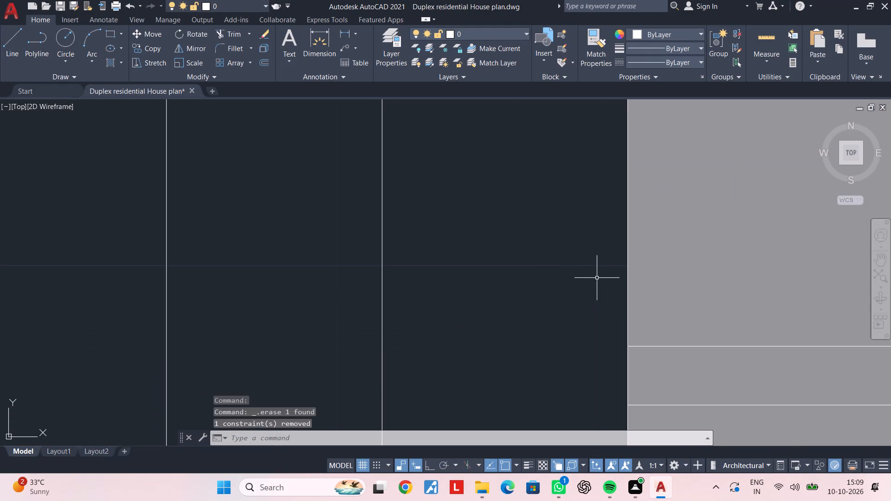
key(Escape)
Examine the front elevation's slatted band along its full length, along with the balcony, windows, roof railings and stair tower.
scroll(717, 301, down, 5)
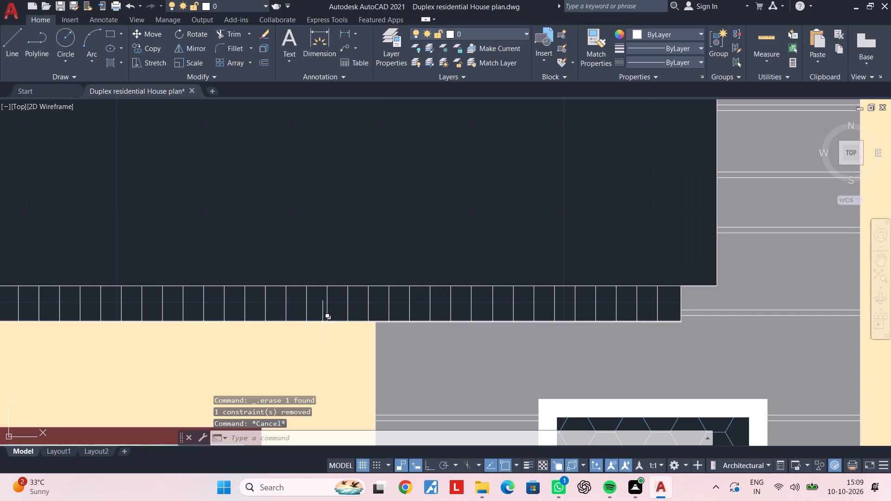
middle_drag(192, 289, 849, 283)
middle_drag(374, 273, 890, 267)
middle_drag(613, 271, 811, 263)
middle_drag(409, 291, 486, 291)
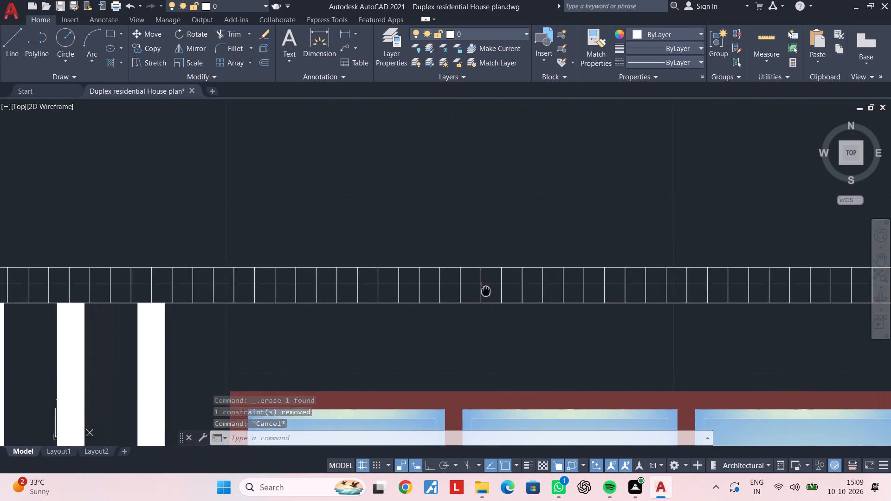
middle_drag(486, 291, 890, 288)
scroll(231, 302, up, 1)
scroll(517, 299, down, 2)
middle_drag(629, 296, 205, 264)
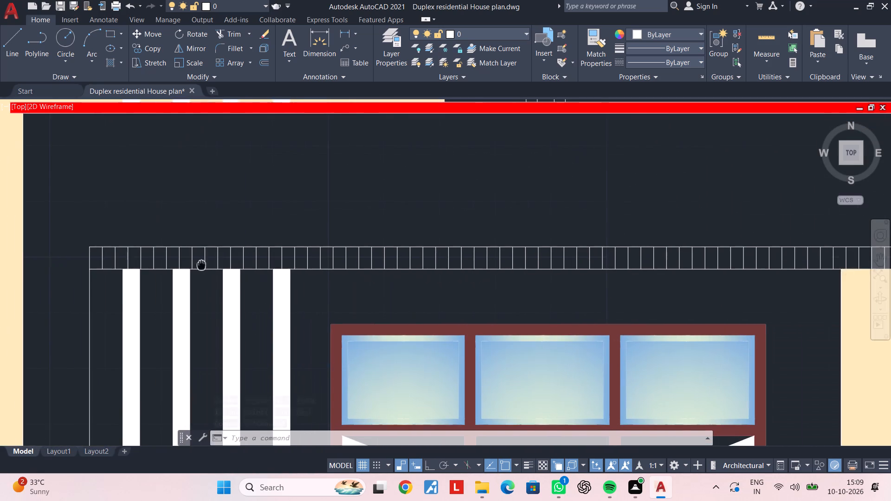
middle_drag(685, 269, 179, 263)
scroll(256, 267, down, 2)
middle_drag(465, 273, 64, 278)
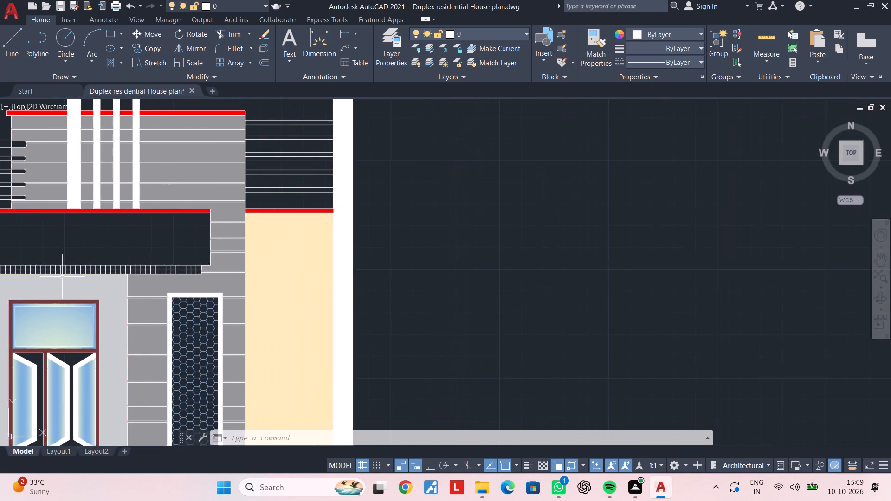
scroll(78, 271, down, 2)
middle_drag(135, 269, 416, 248)
middle_drag(347, 270, 430, 189)
scroll(413, 216, down, 1)
middle_drag(412, 220, 390, 268)
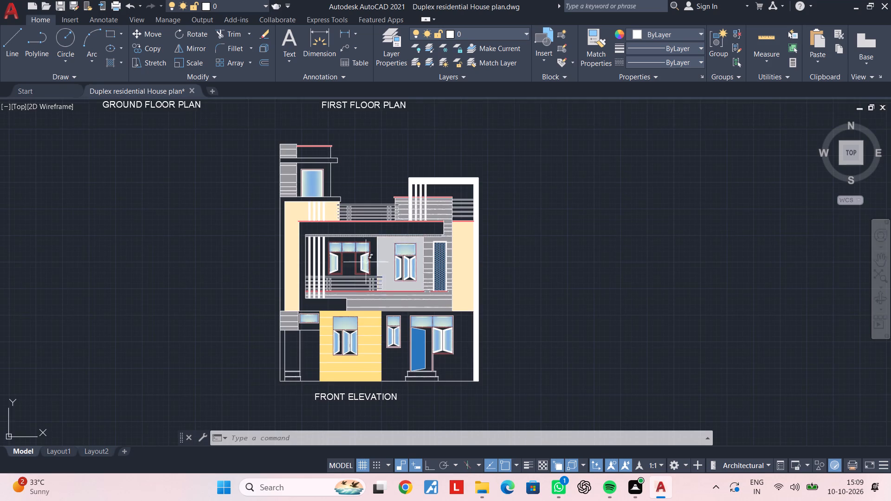
scroll(363, 258, up, 5)
scroll(345, 256, down, 2)
middle_drag(355, 258, 429, 173)
scroll(426, 209, down, 1)
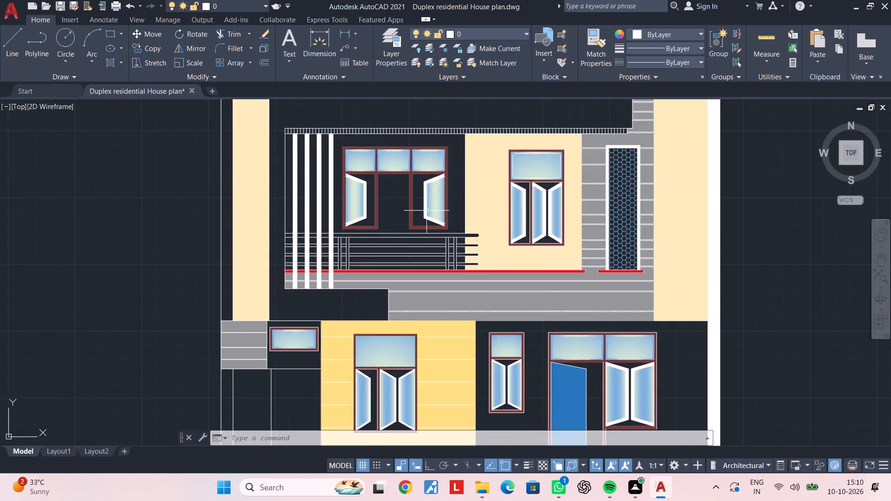
scroll(426, 211, down, 1)
middle_drag(426, 211, 391, 355)
middle_drag(389, 224, 376, 285)
middle_drag(370, 285, 378, 276)
scroll(370, 283, up, 1)
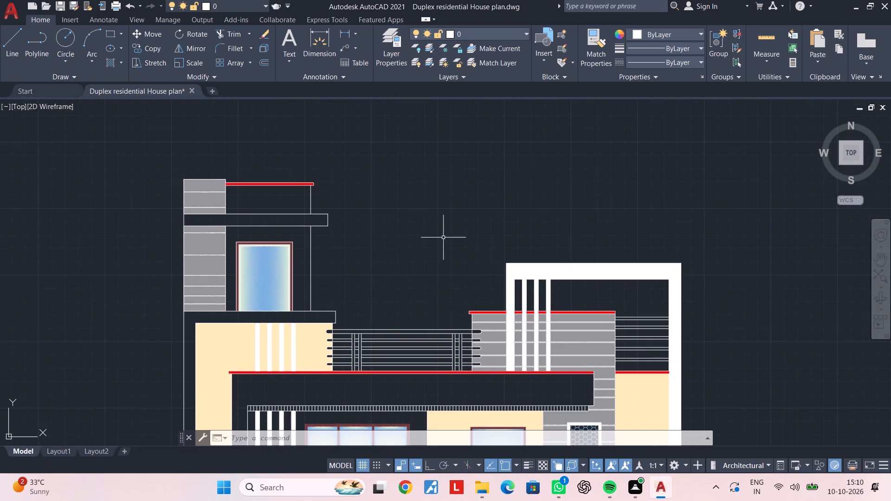
middle_drag(444, 238, 430, 265)
middle_drag(543, 215, 471, 263)
Examine the wardrobe hatching and wall in the 12'-3.8" x 12'-0" bedroom of the first floor plan.
scroll(478, 263, down, 1)
middle_drag(590, 230, 498, 313)
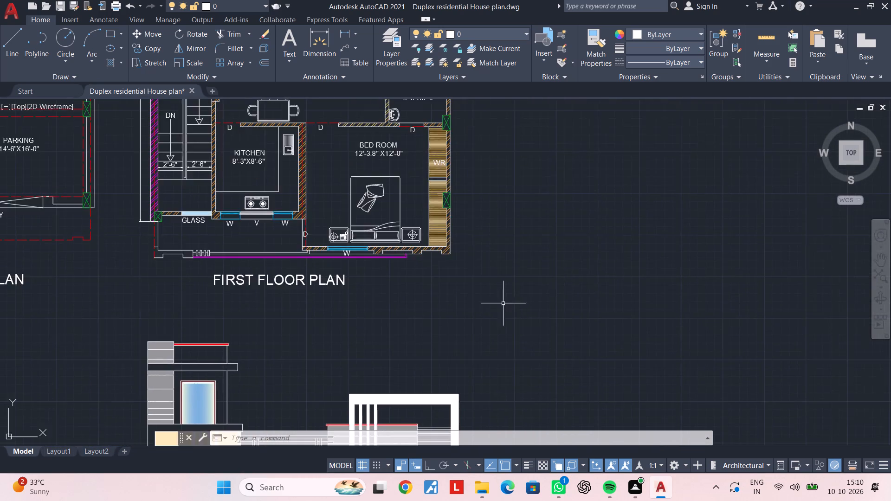
scroll(504, 300, down, 2)
scroll(471, 242, up, 4)
scroll(476, 310, up, 1)
middle_drag(473, 324, 484, 214)
scroll(457, 295, up, 2)
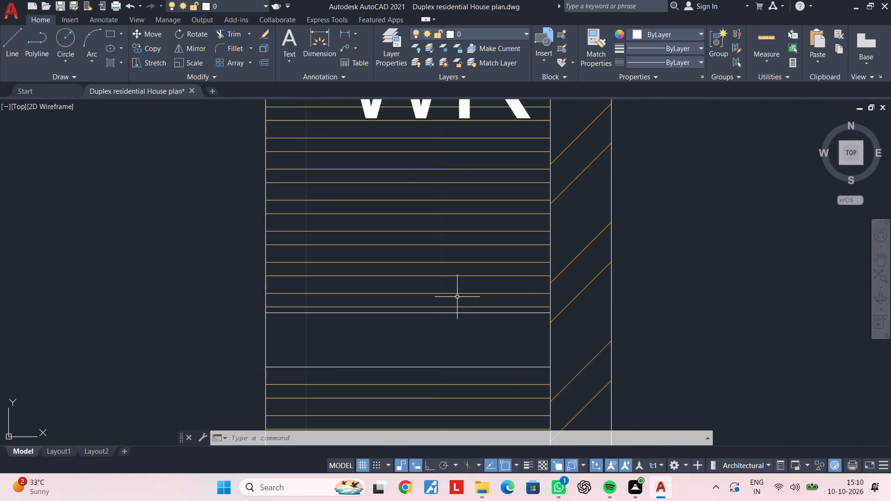
scroll(457, 297, up, 2)
scroll(433, 324, down, 2)
middle_drag(433, 324, 489, 314)
scroll(442, 313, down, 2)
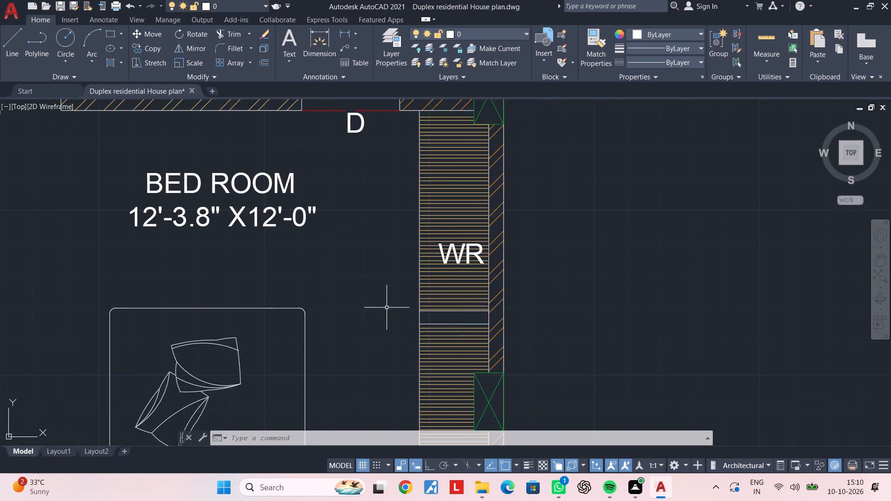
middle_drag(388, 304, 456, 194)
scroll(447, 199, down, 2)
middle_drag(445, 210, 437, 276)
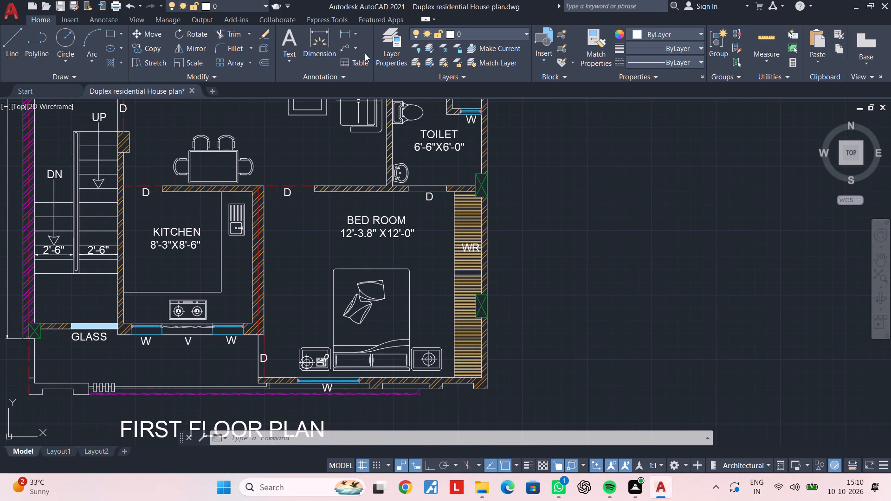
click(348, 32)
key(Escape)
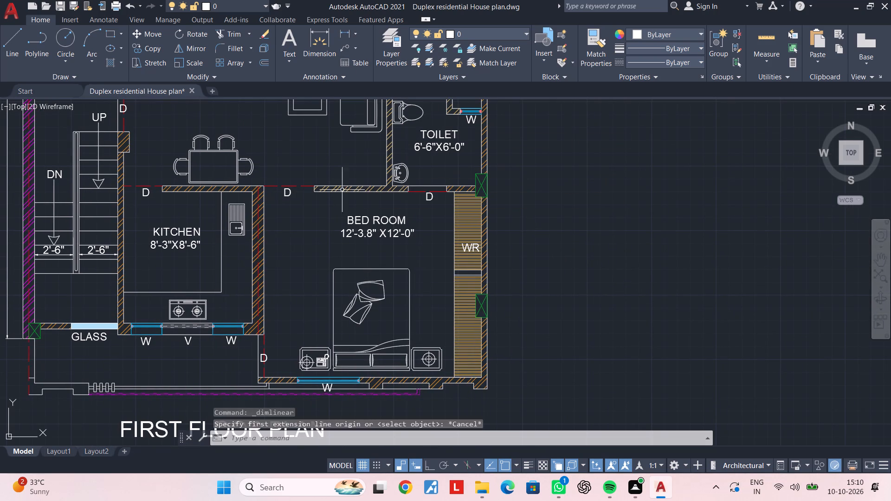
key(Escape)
Match the properties of the adjoining kitchen window's line onto the three dashed ventilator lines (V) in the first floor plan.
middle_drag(283, 230, 321, 166)
middle_drag(330, 234, 399, 241)
scroll(329, 276, up, 1)
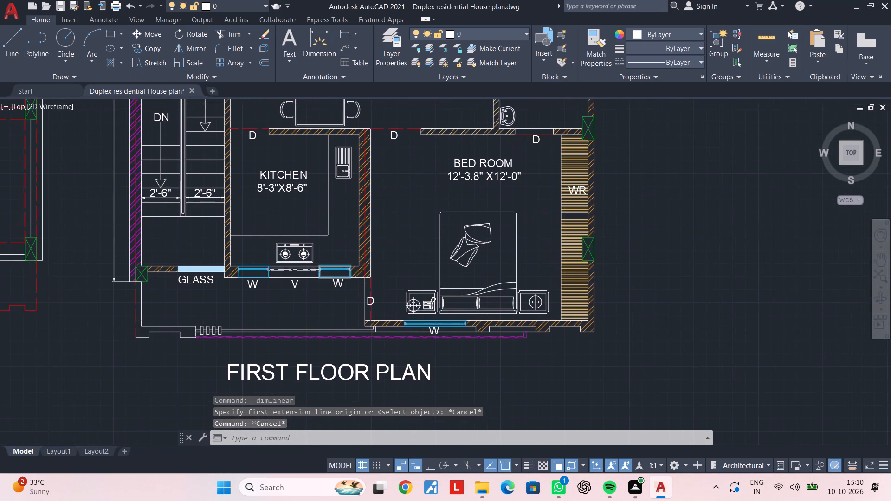
scroll(329, 276, up, 2)
middle_drag(309, 270, 480, 277)
middle_drag(304, 263, 510, 263)
scroll(517, 268, up, 2)
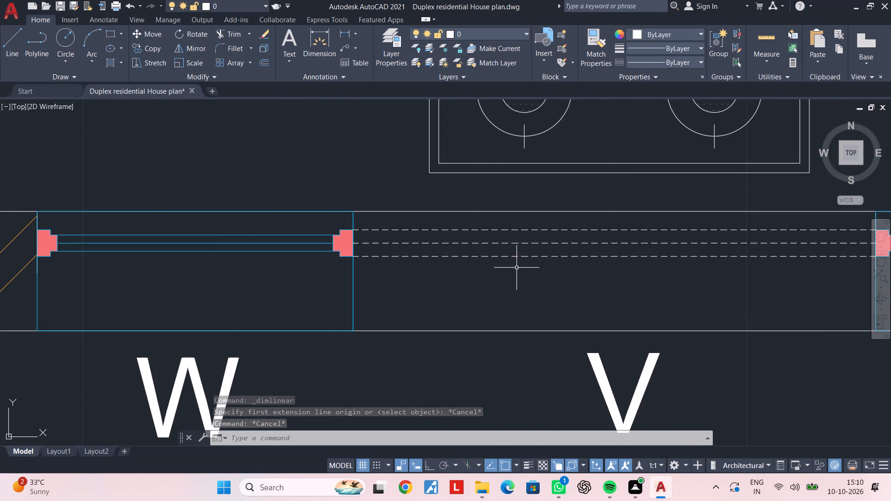
click(523, 272)
click(502, 221)
key(Escape)
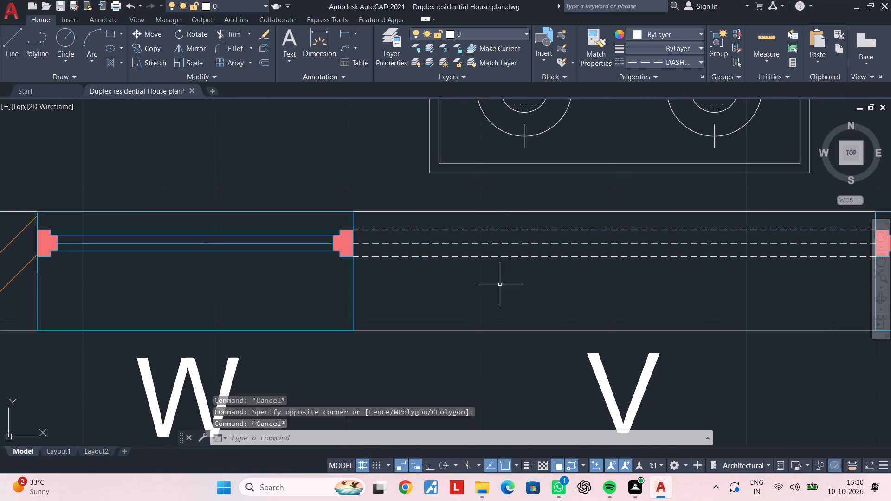
key(Escape)
key(m)
text(A)
key(space)
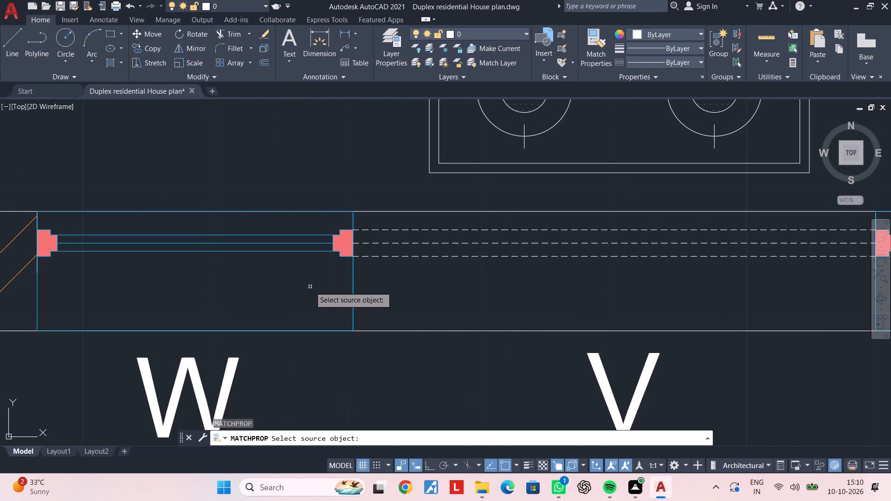
click(311, 250)
click(495, 283)
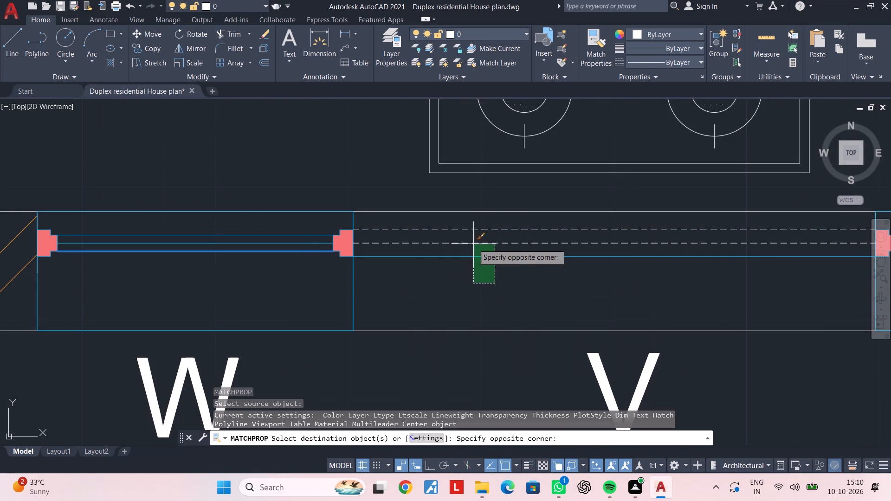
click(462, 220)
key(Escape)
key(Escape)
key(Escape)
Set the linetype of the three kitchen ventilator lines to ACAD_ISO02W100.
scroll(463, 260, down, 3)
middle_drag(496, 270, 344, 284)
scroll(344, 284, up, 3)
drag(362, 283, 362, 278)
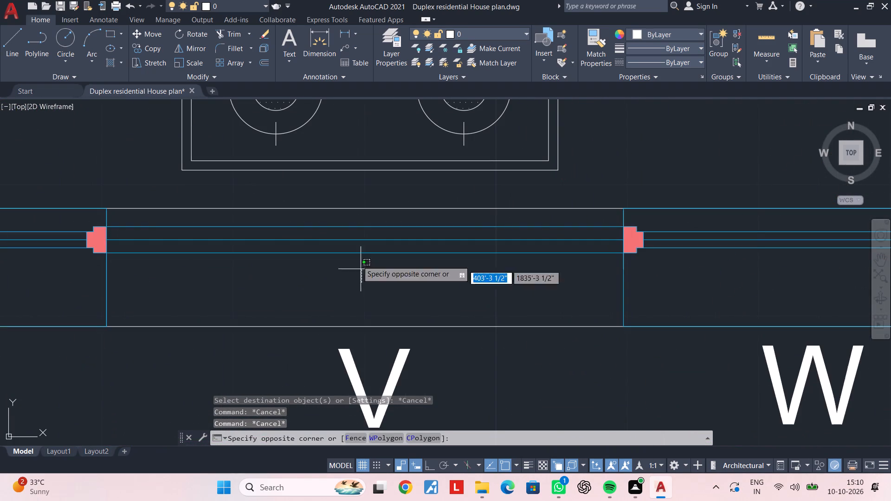
click(343, 219)
click(643, 58)
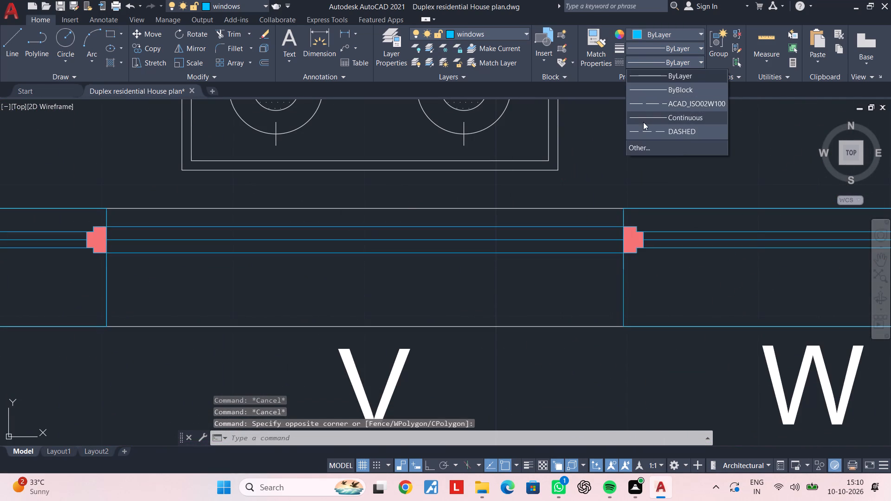
click(659, 103)
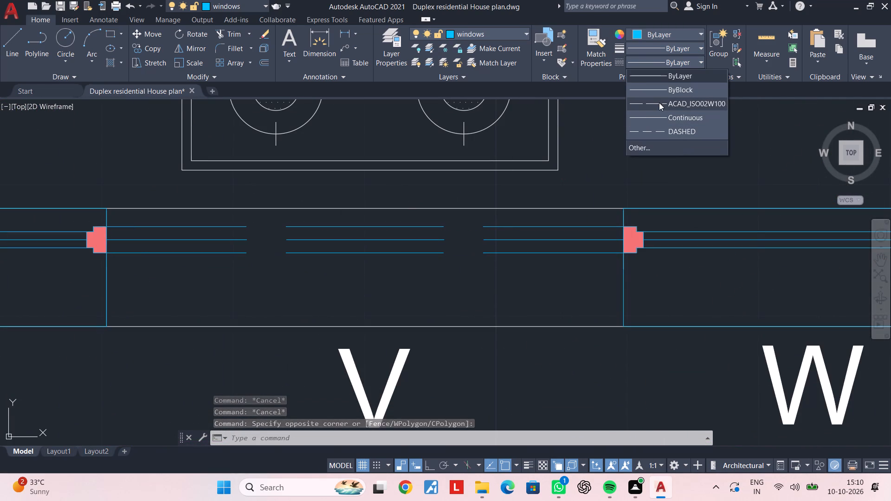
key(Escape)
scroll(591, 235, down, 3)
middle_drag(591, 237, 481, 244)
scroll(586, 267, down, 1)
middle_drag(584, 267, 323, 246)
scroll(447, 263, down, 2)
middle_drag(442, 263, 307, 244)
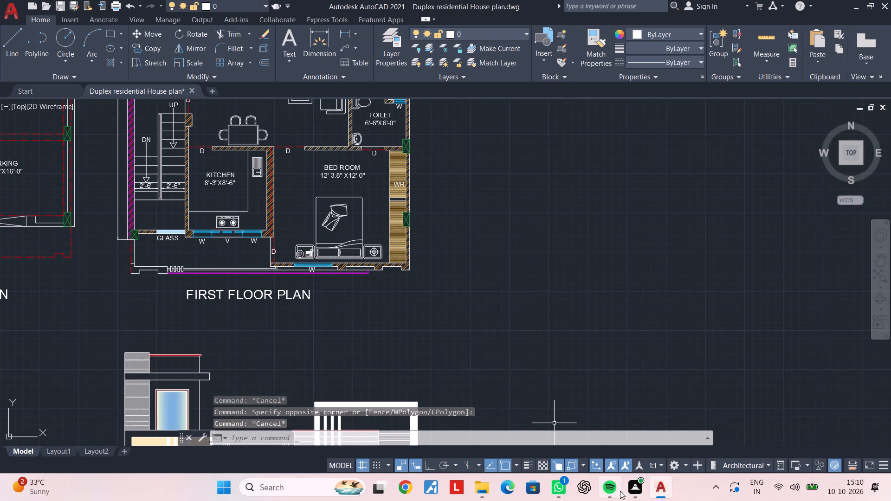
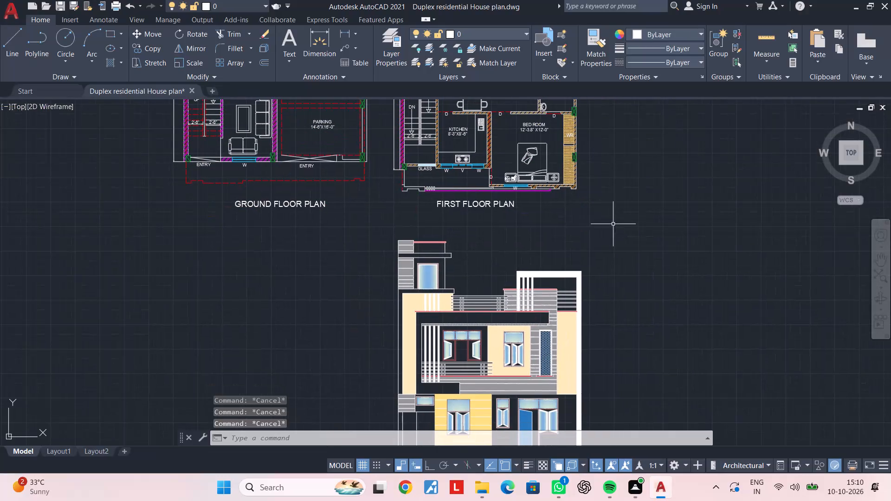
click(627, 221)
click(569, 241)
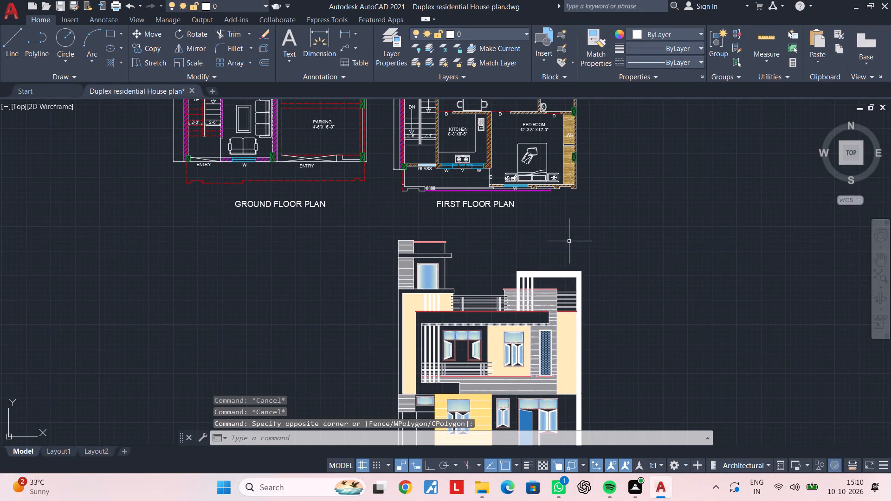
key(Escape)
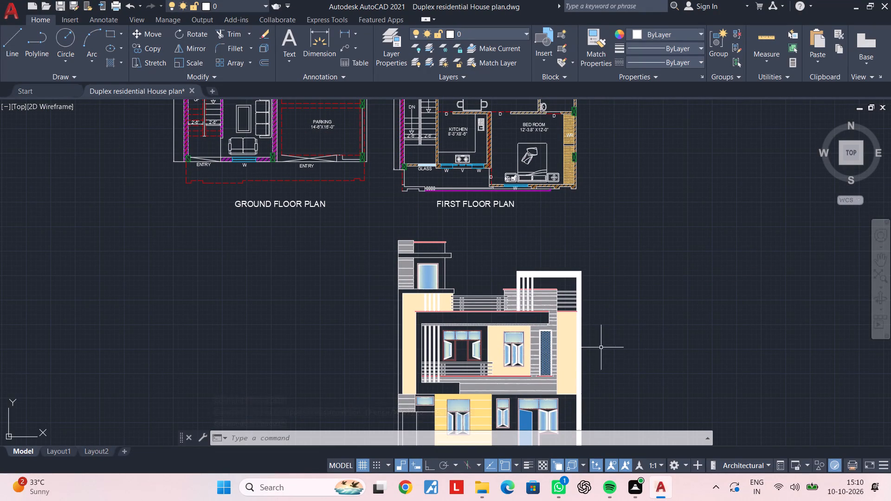
Examine the ground floor plan, from the lobby, parking and drawing room up to the kitchens, toilets and bedrooms with their door and window lines.
middle_drag(602, 346, 572, 278)
middle_drag(529, 257, 485, 382)
middle_drag(466, 290, 441, 372)
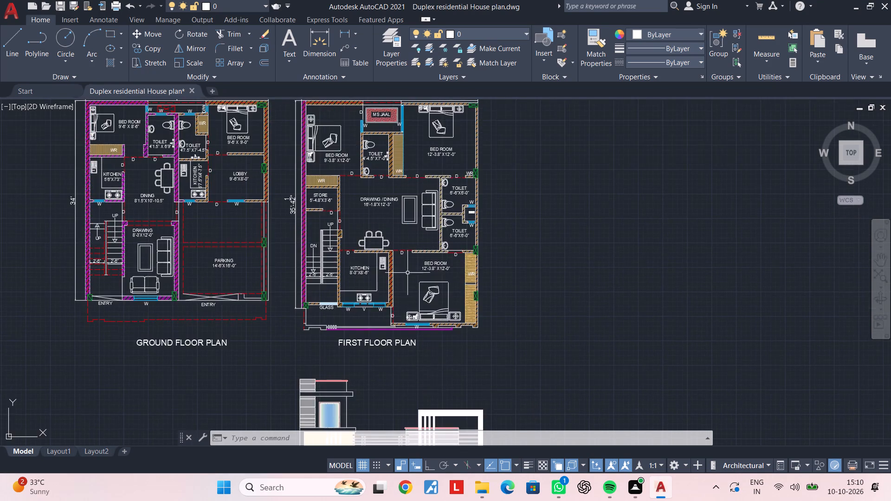
scroll(409, 256, up, 2)
middle_drag(416, 278, 457, 464)
middle_drag(332, 324, 632, 361)
middle_drag(325, 321, 569, 317)
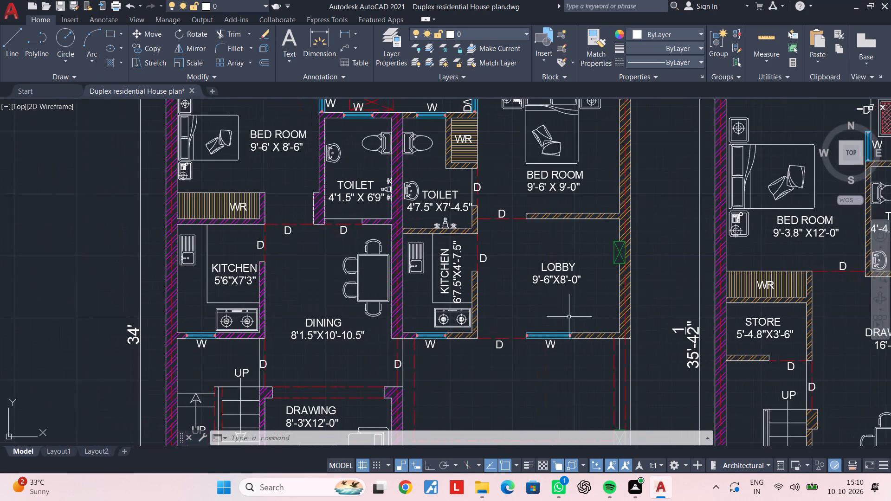
middle_drag(536, 325, 532, 229)
middle_drag(510, 314, 514, 231)
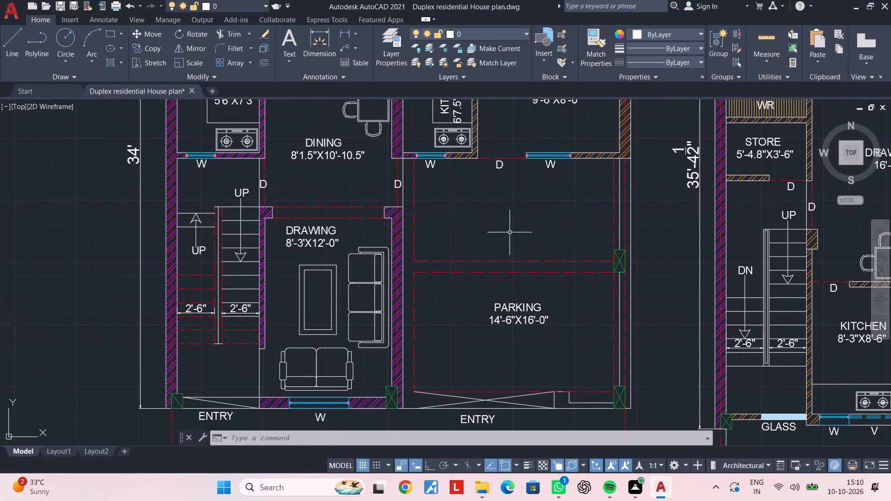
scroll(575, 363, up, 3)
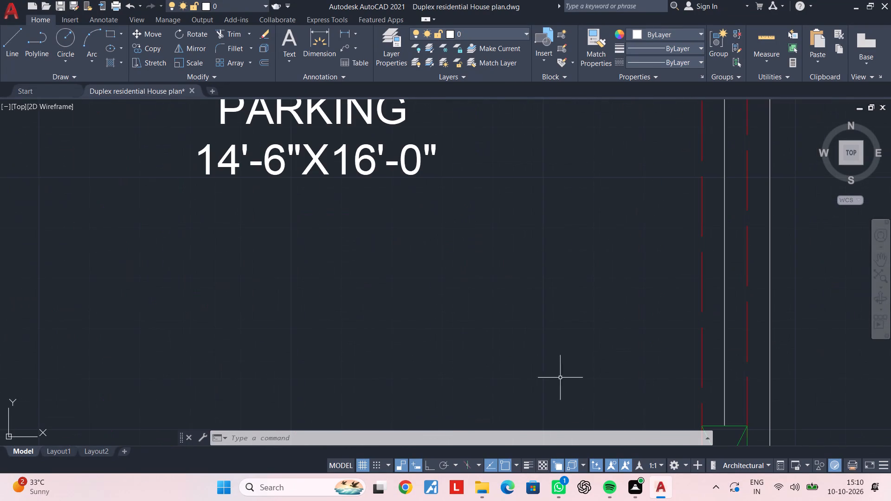
scroll(479, 319, down, 1)
scroll(441, 315, down, 3)
middle_drag(386, 302, 514, 365)
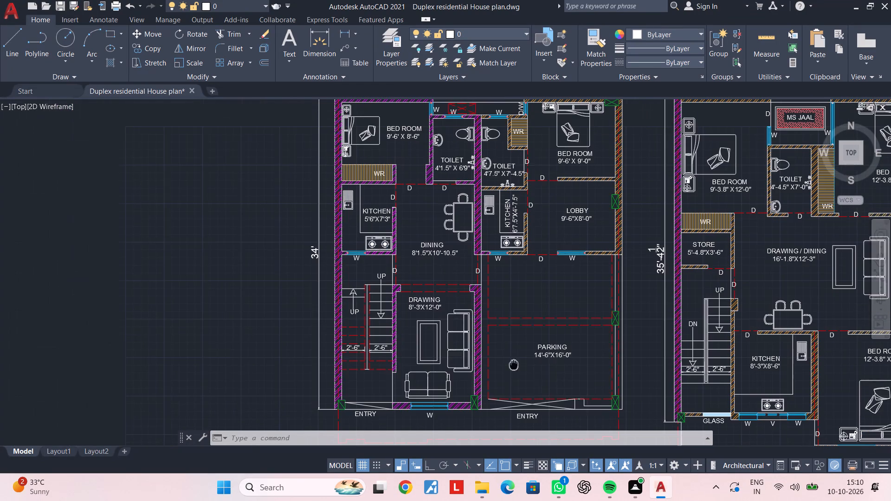
middle_drag(469, 271, 432, 376)
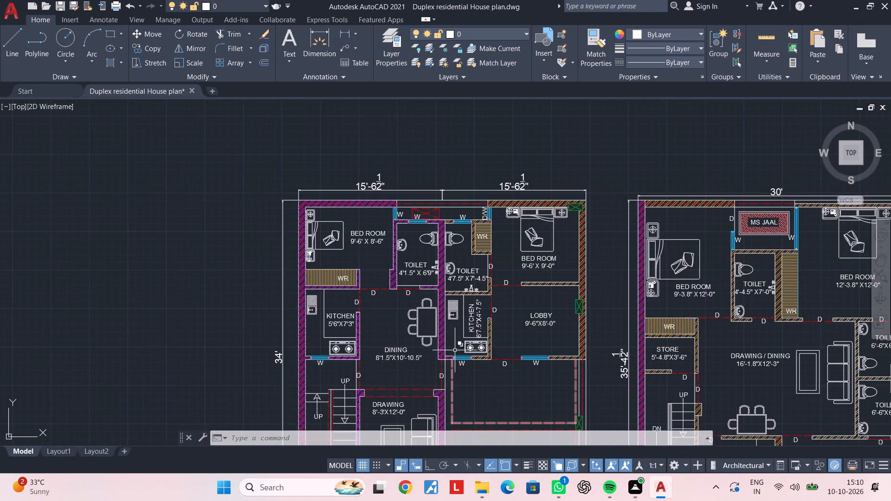
scroll(455, 345, up, 2)
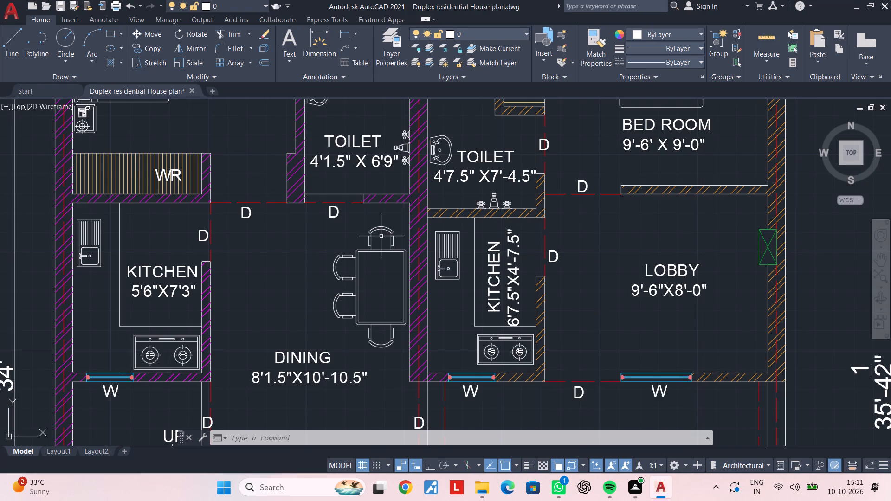
scroll(348, 232, up, 3)
middle_drag(339, 191, 316, 446)
scroll(319, 426, up, 1)
scroll(343, 331, down, 4)
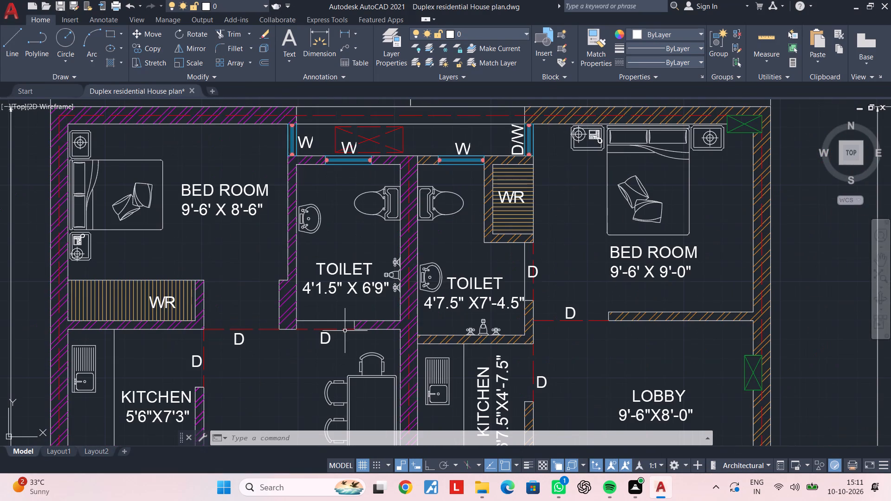